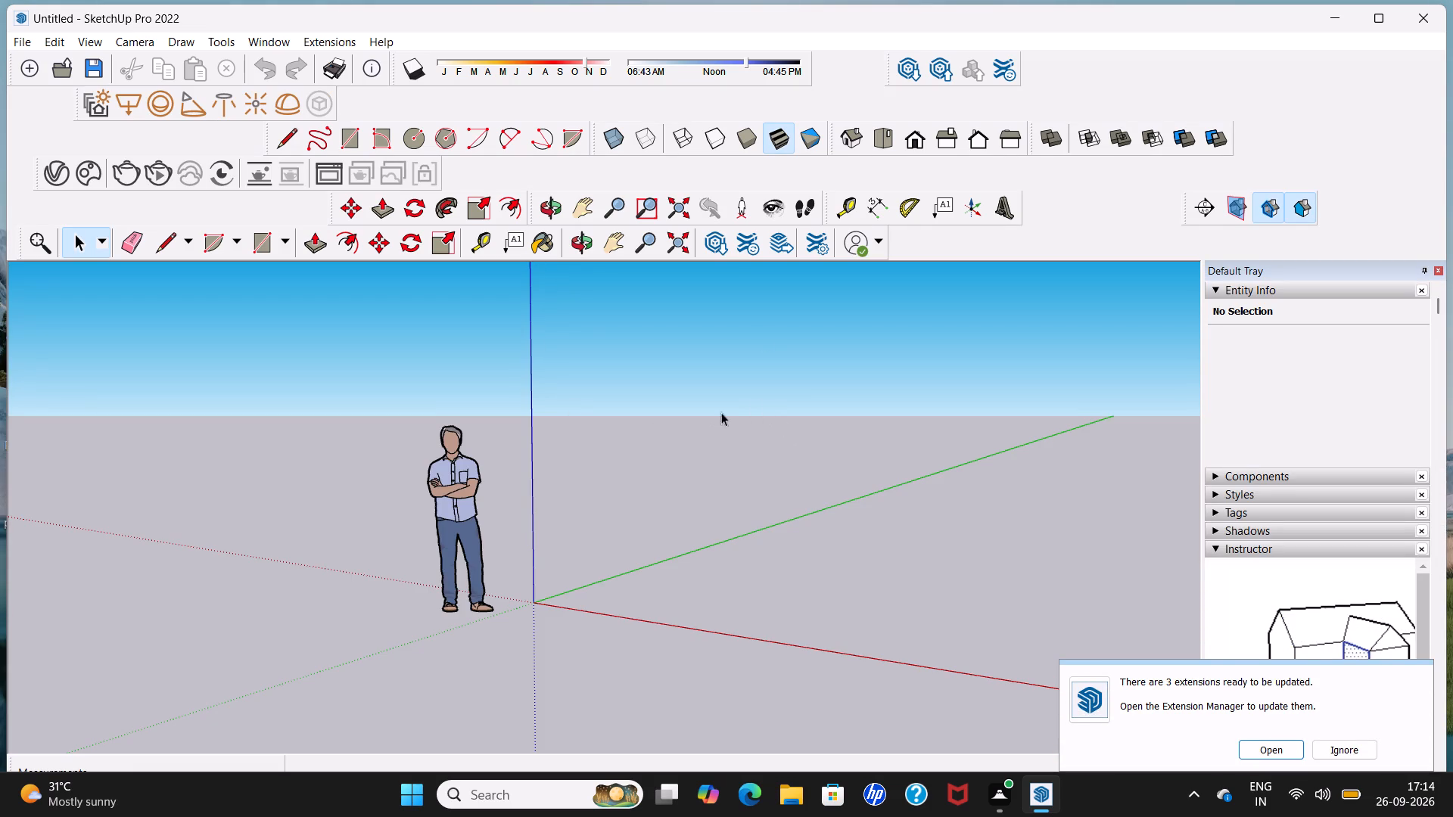
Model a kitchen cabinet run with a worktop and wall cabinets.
Switch to the top view and draw a 10' by 10' rectangle on the ground.
click(881, 143)
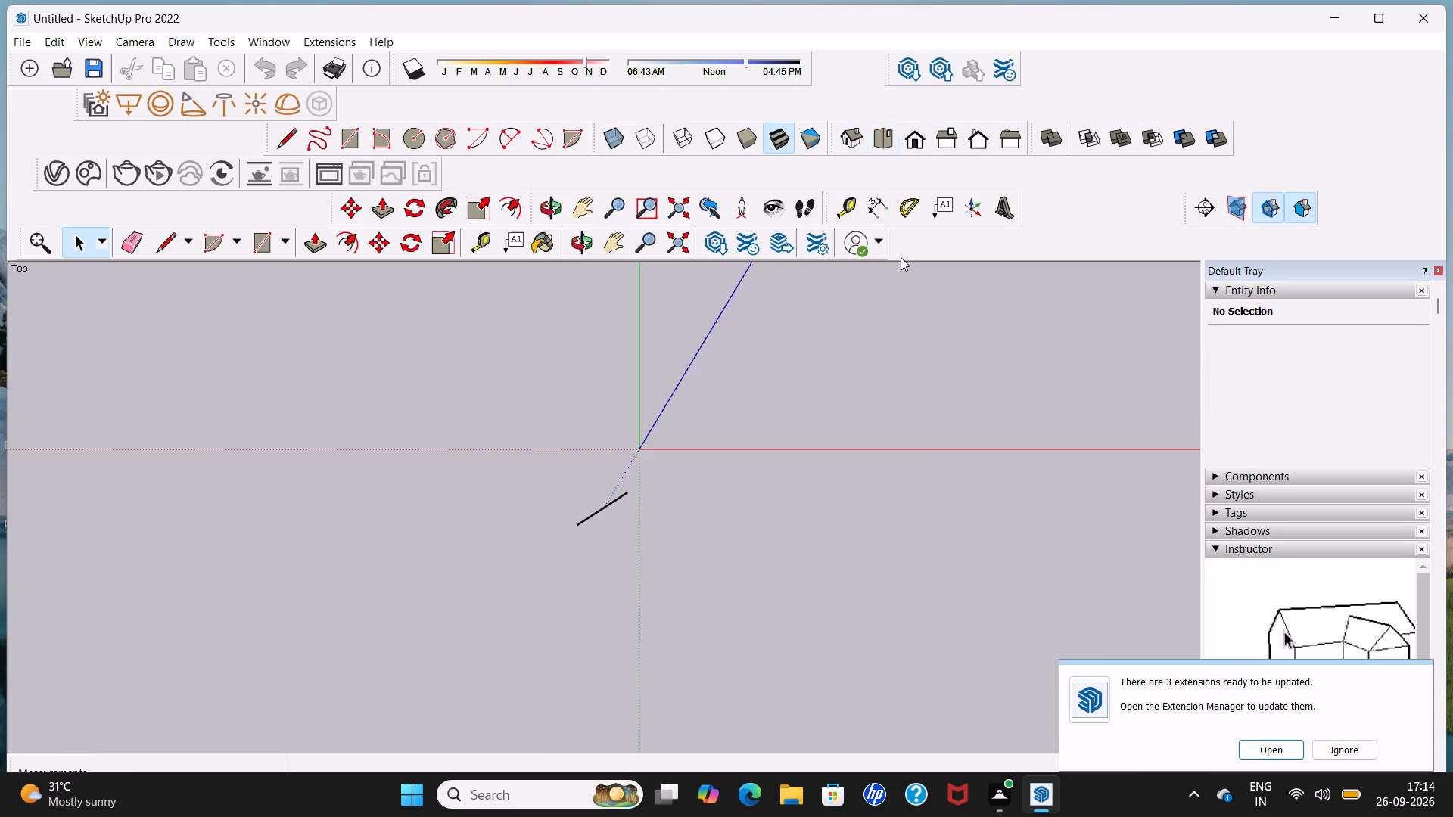
scroll(894, 284, up, 14)
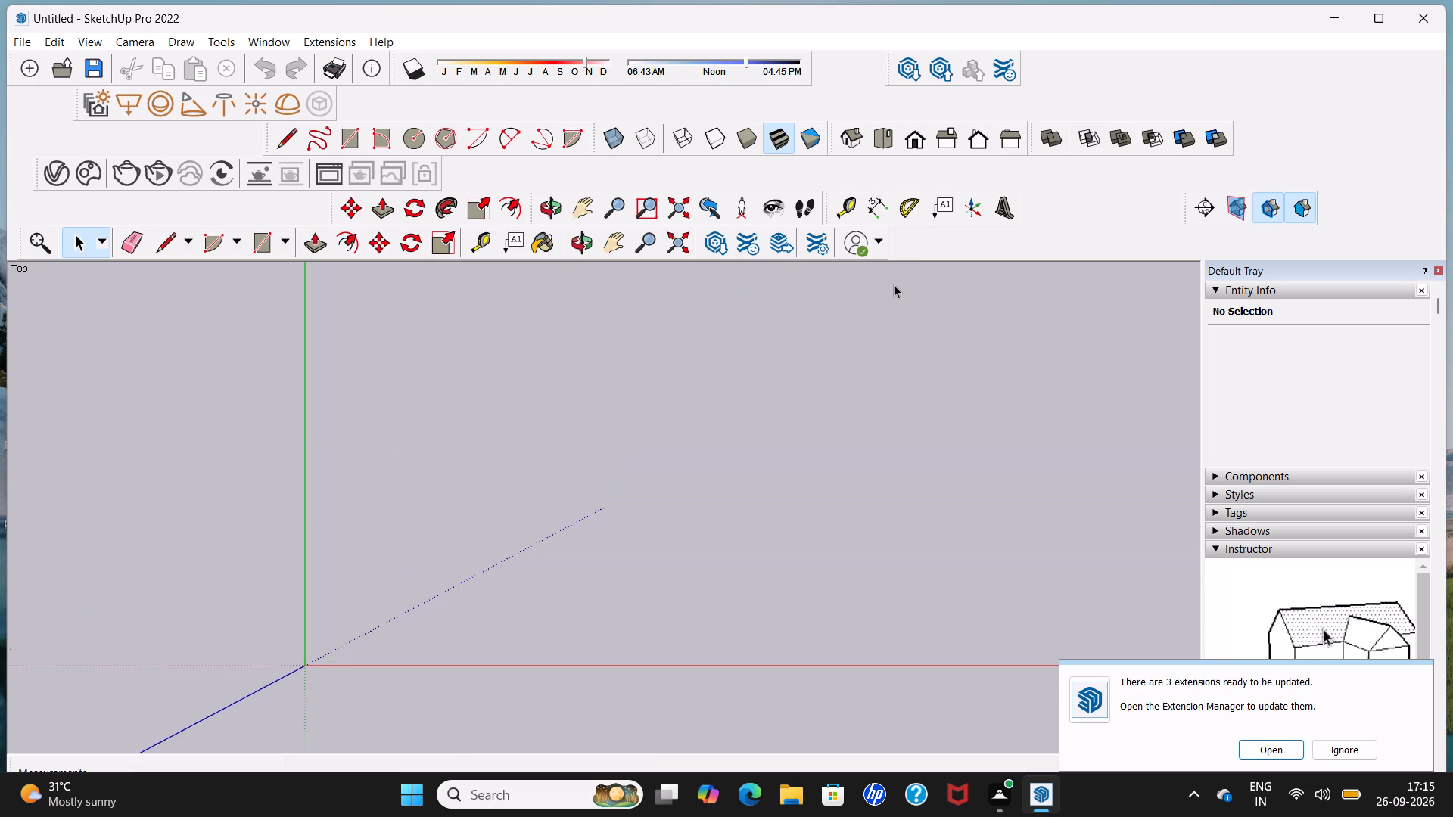
scroll(894, 284, up, 17)
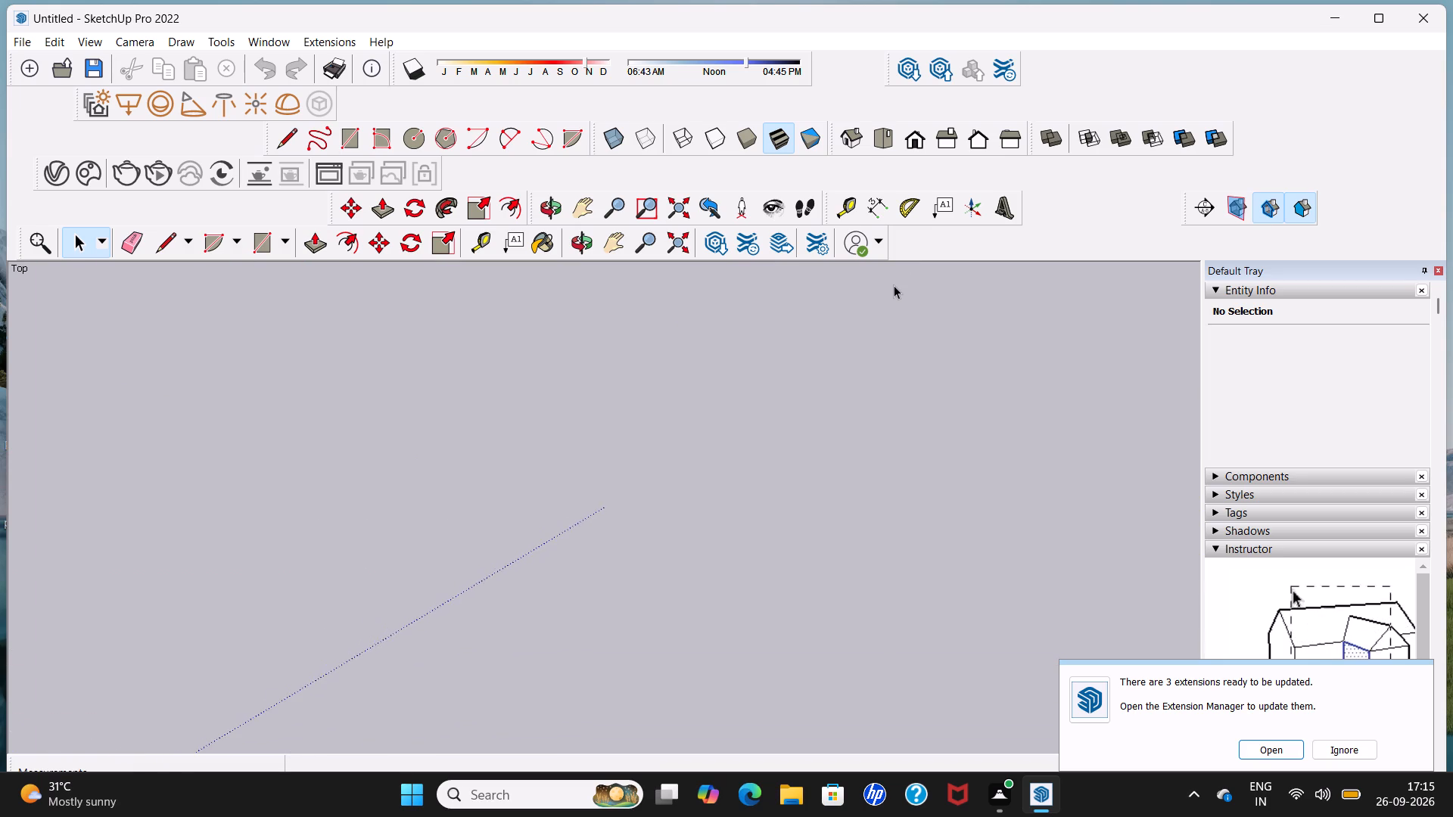
scroll(894, 285, up, 10)
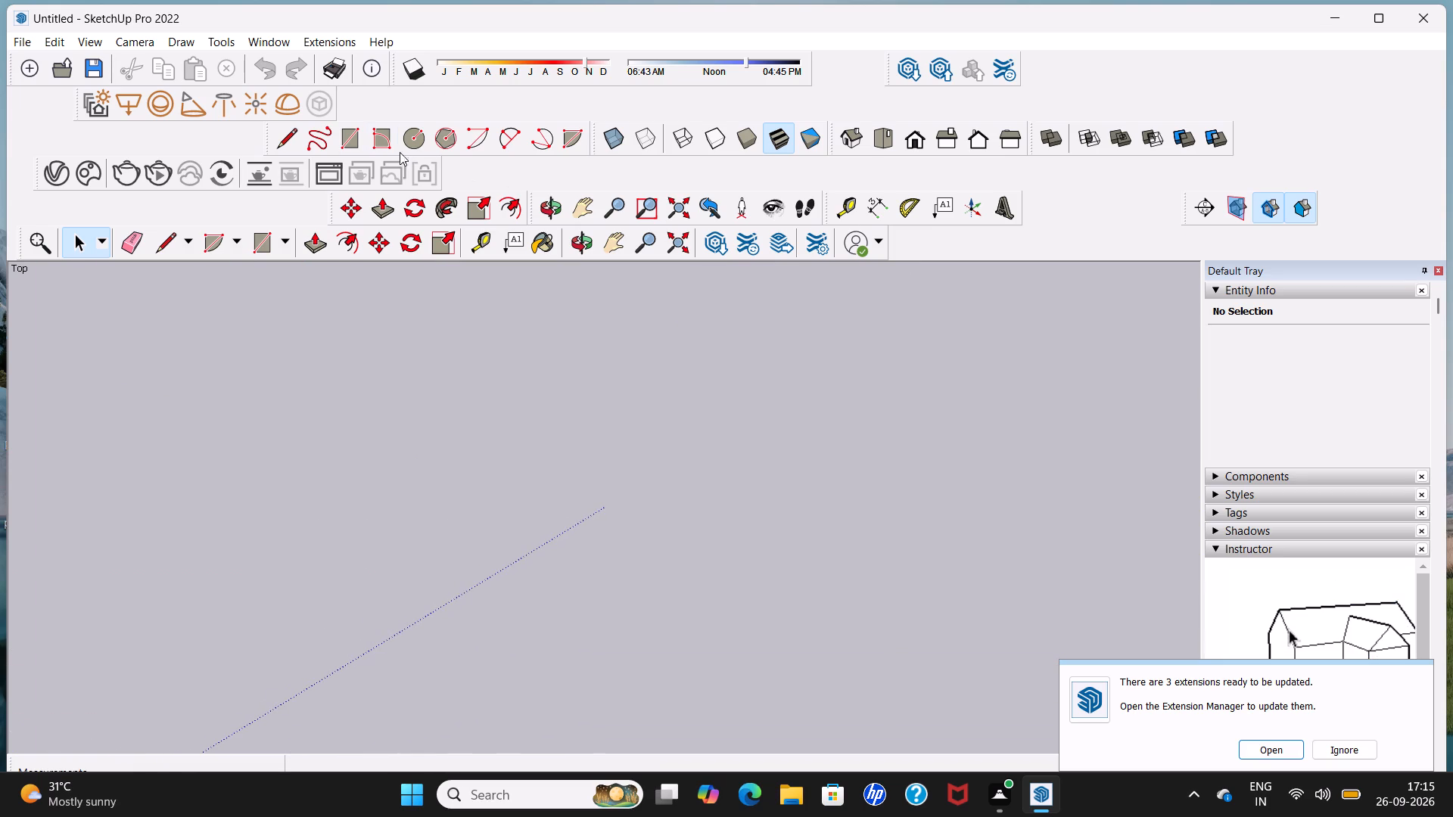
click(345, 136)
click(449, 366)
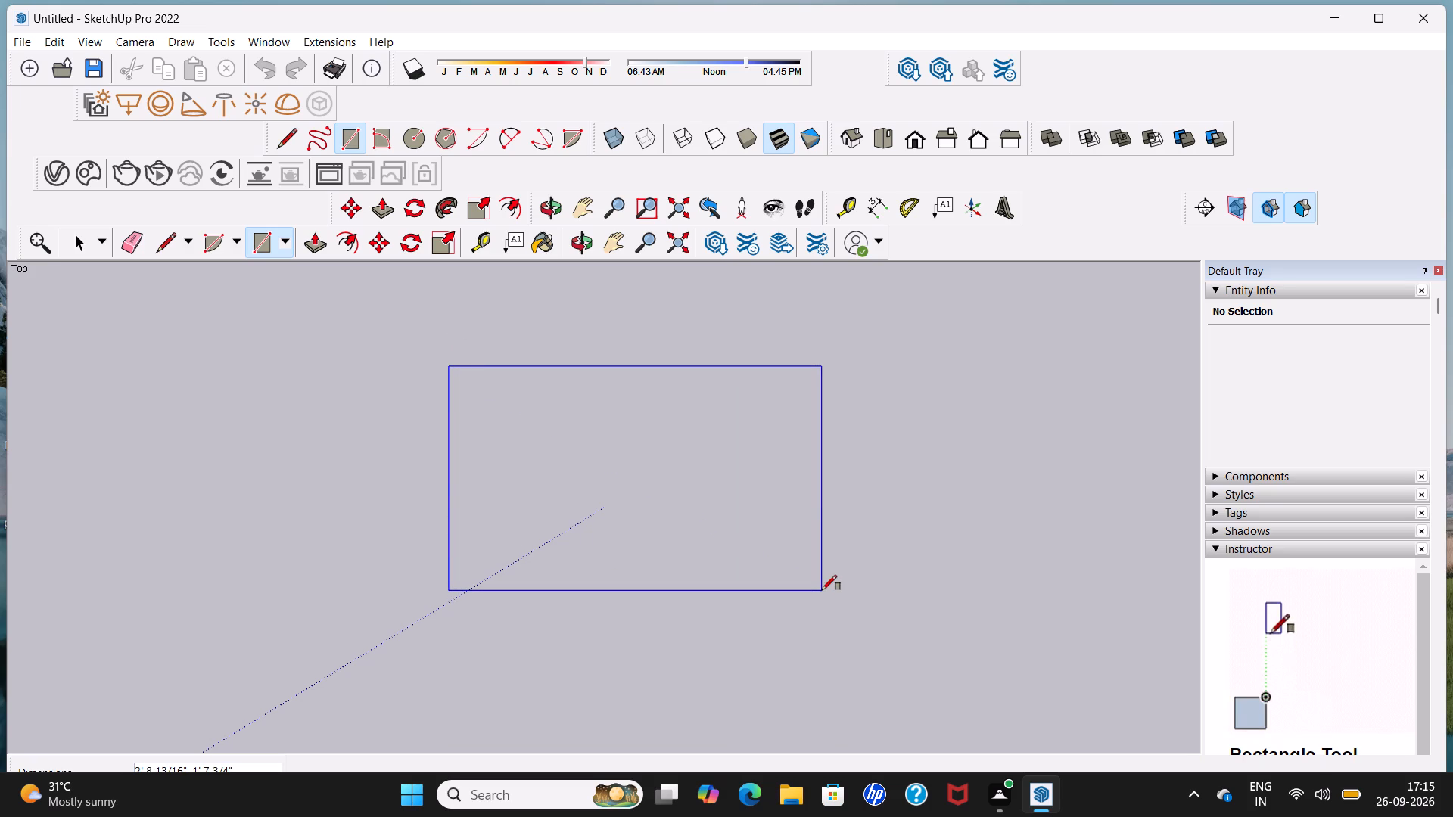
text(10)
key(apostrophe)
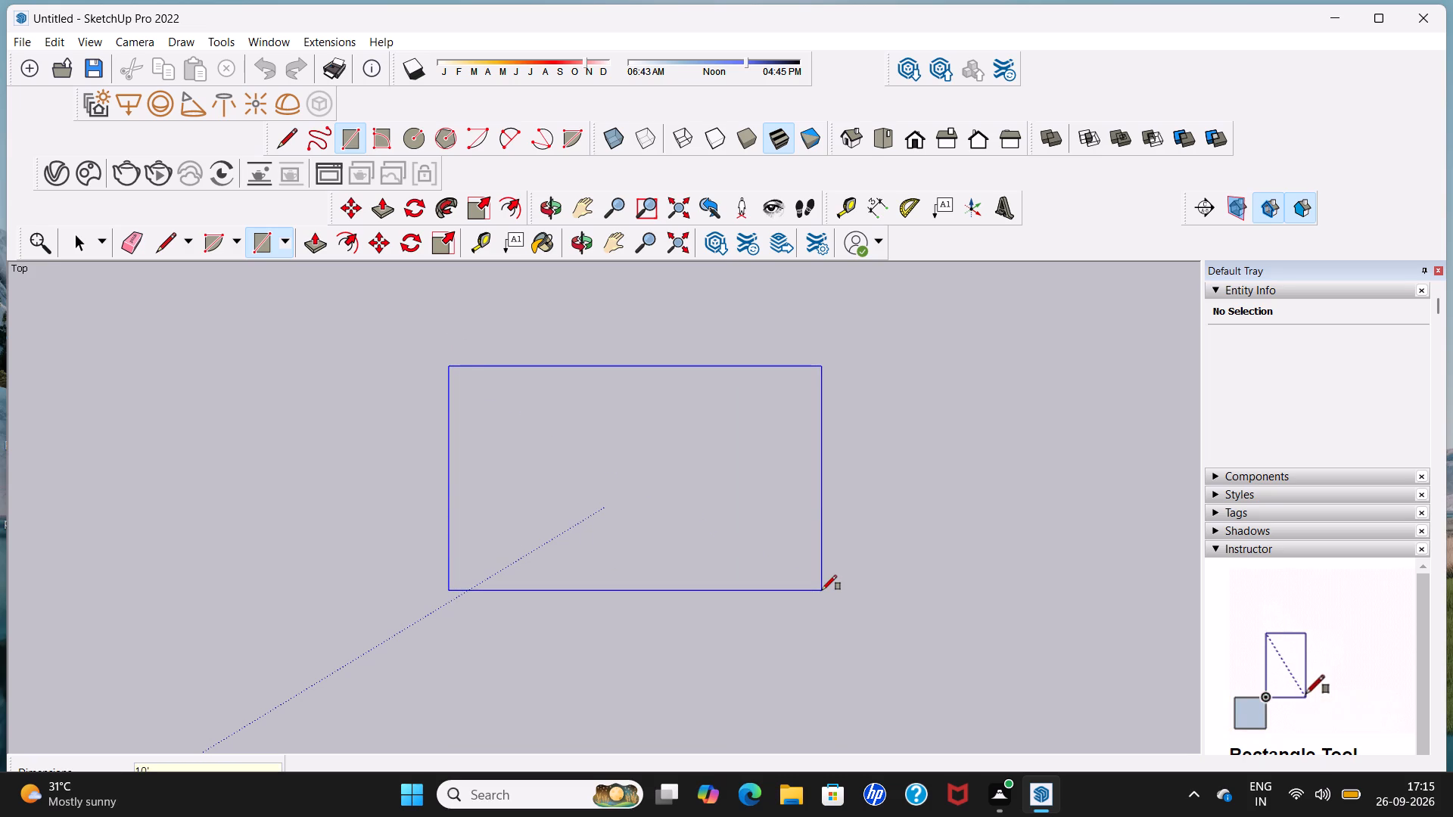
key(comma)
text(10)
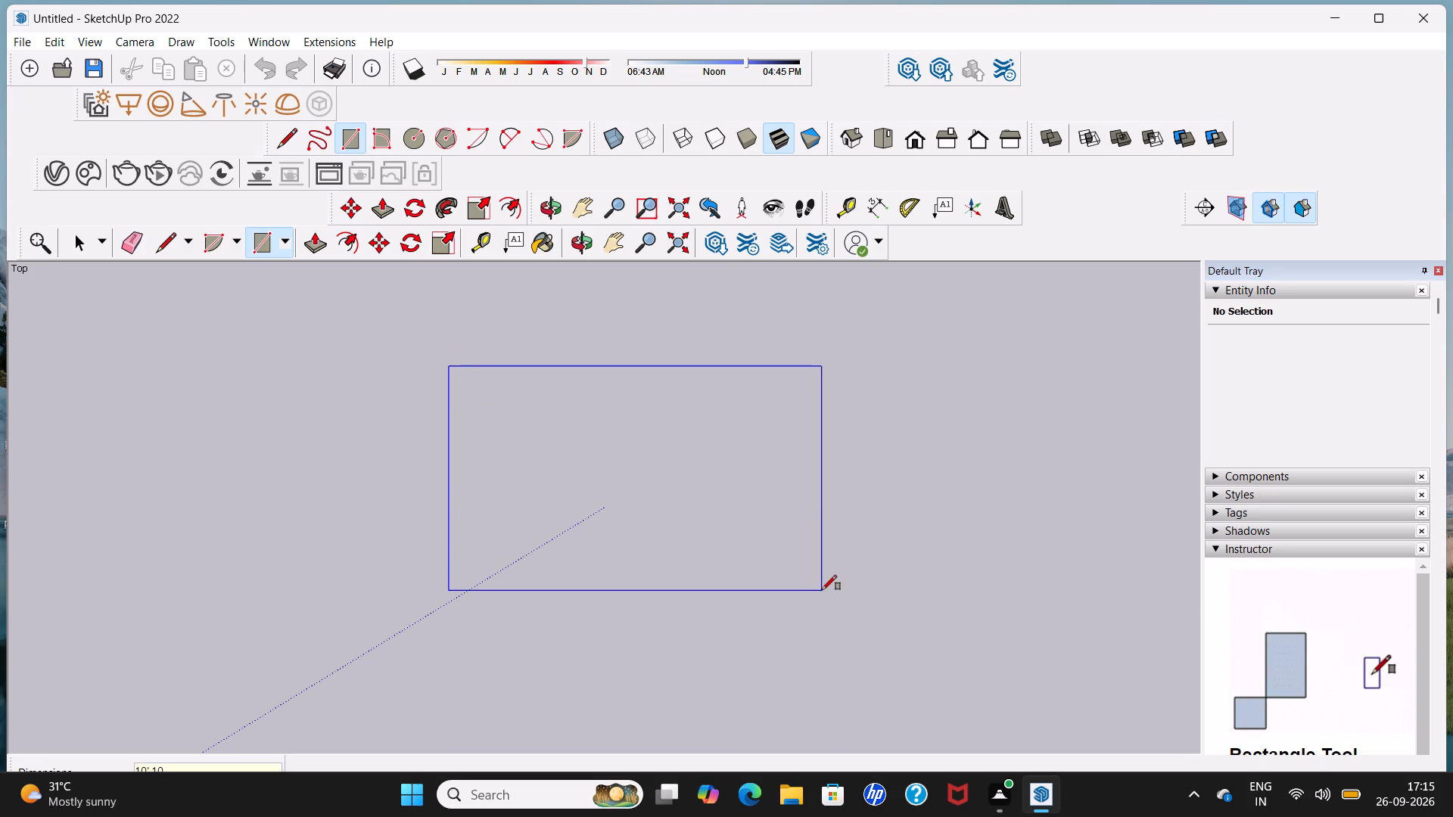
key(apostrophe)
key(Return)
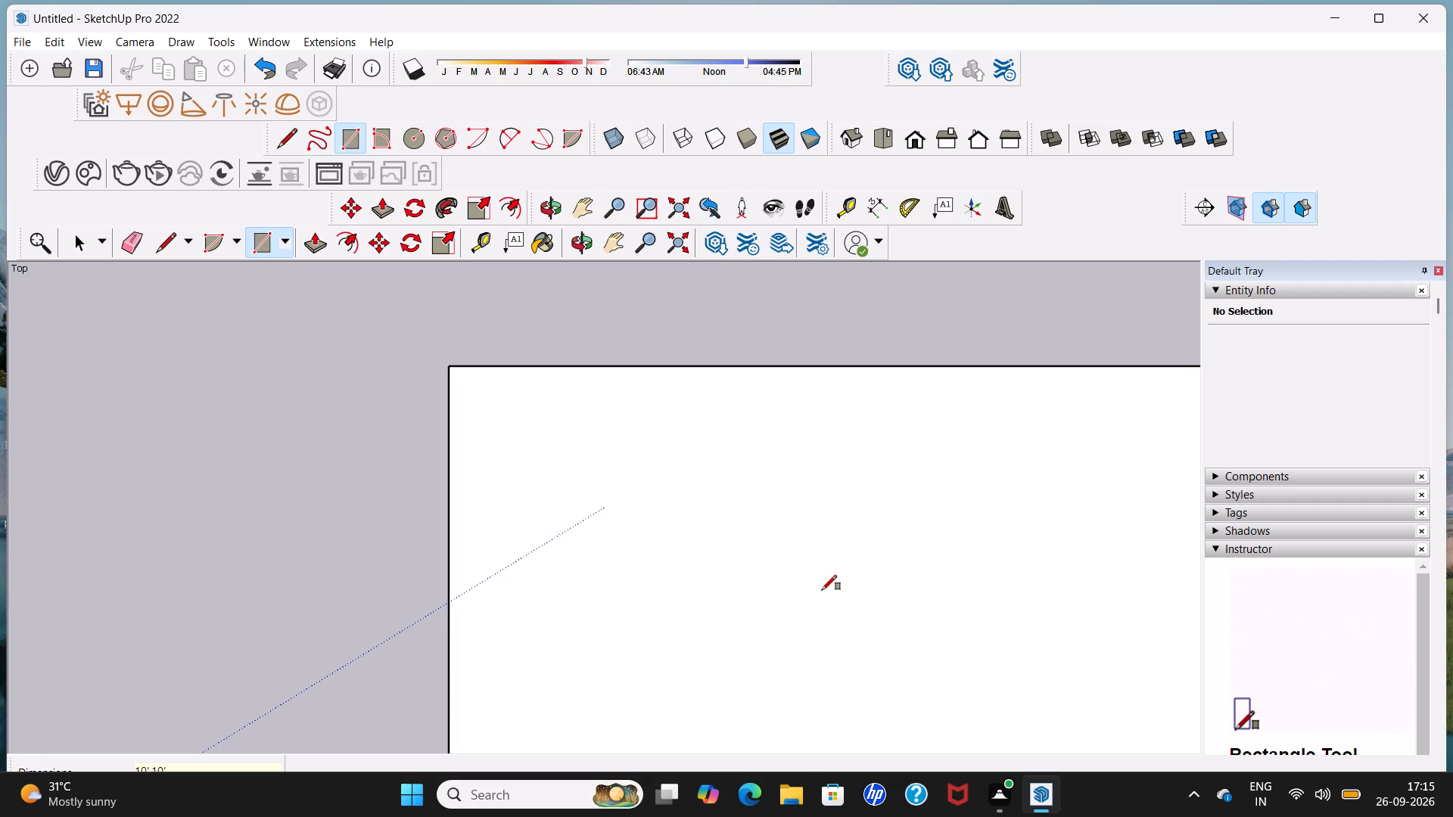
key(space)
Move the whole square, with its edges, about 33' 9" further from the origin across the ground plane.
double_click(822, 590)
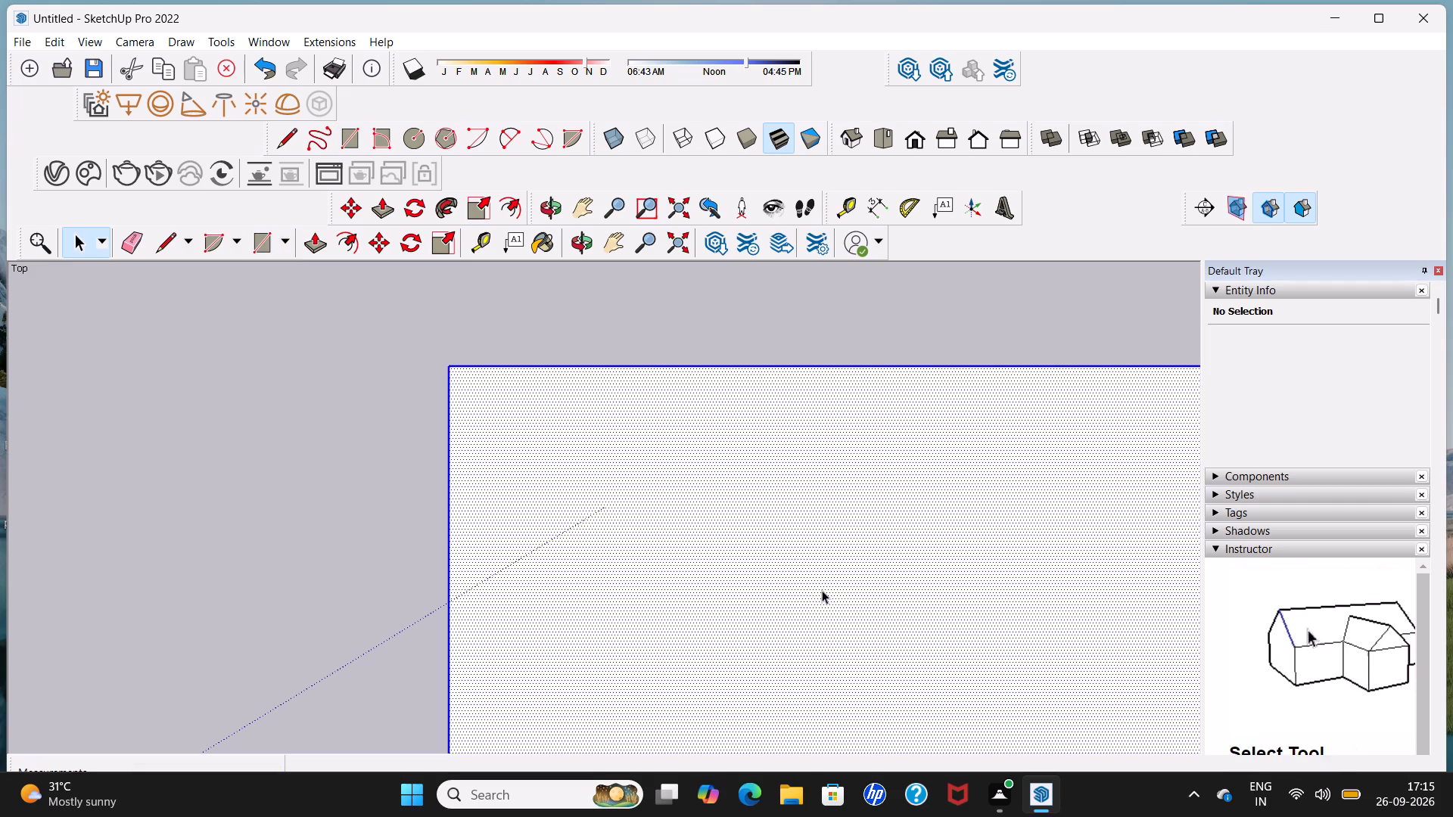
scroll(593, 452, down, 16)
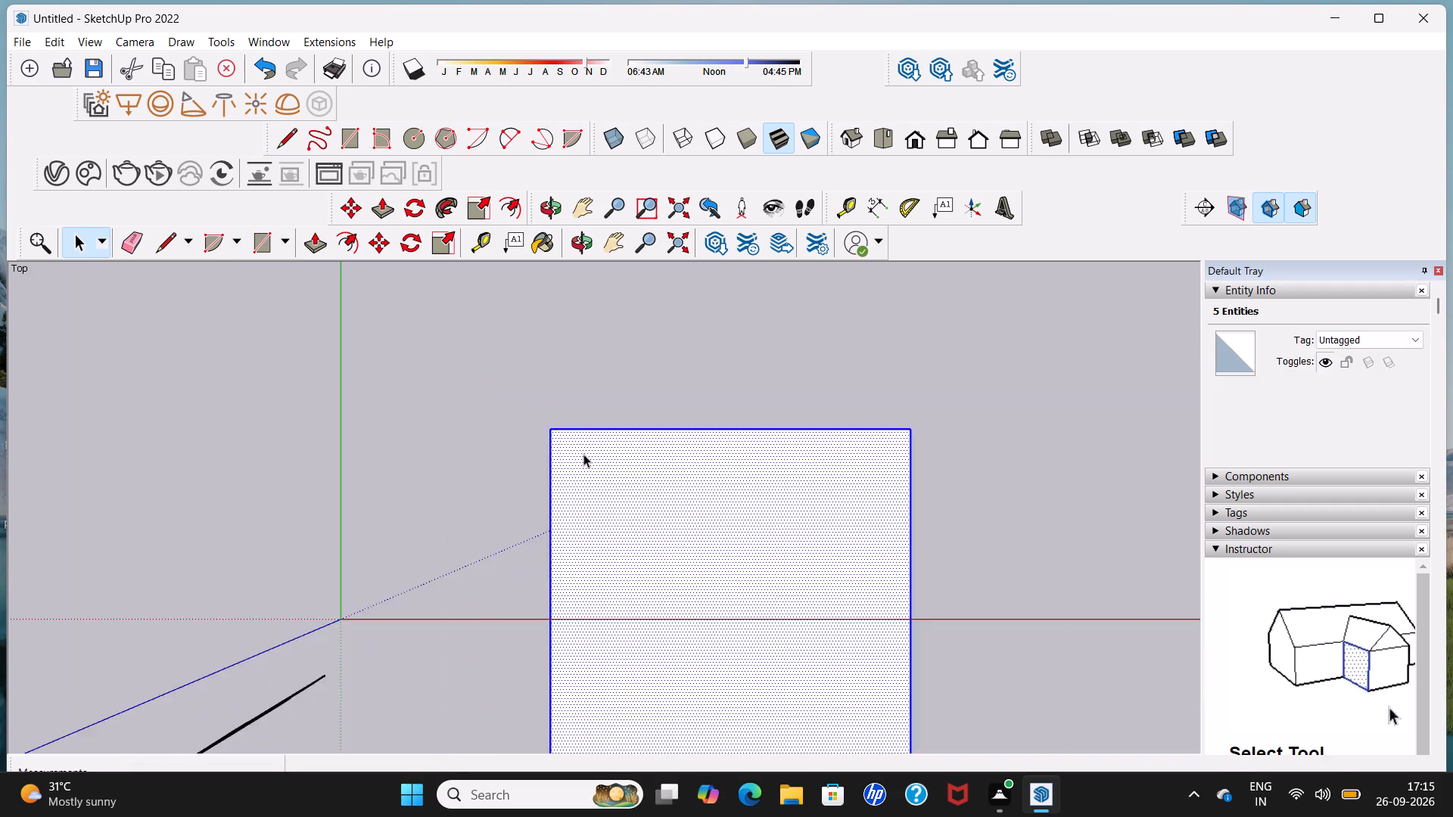
scroll(583, 454, down, 6)
click(350, 210)
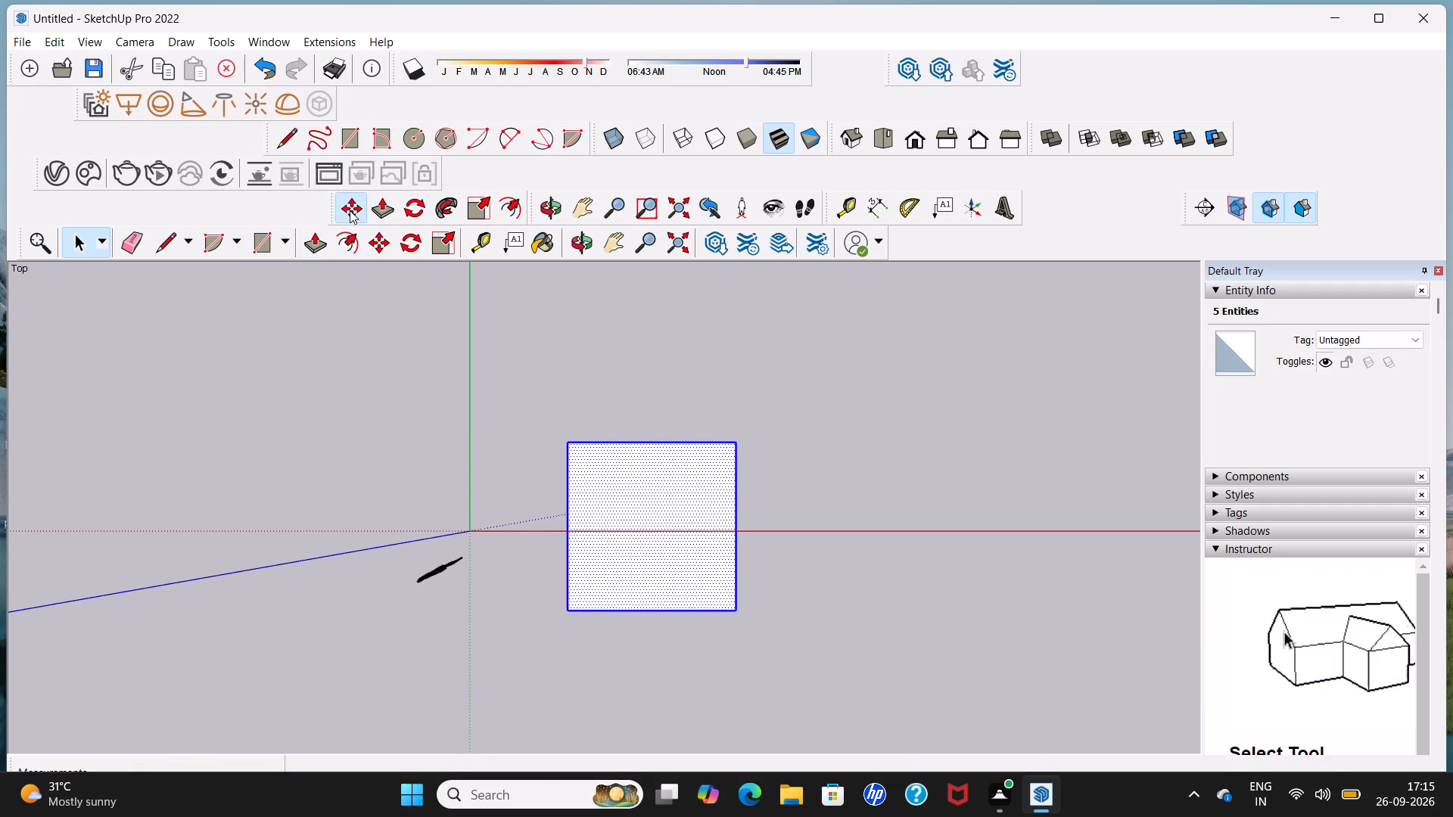
click(573, 441)
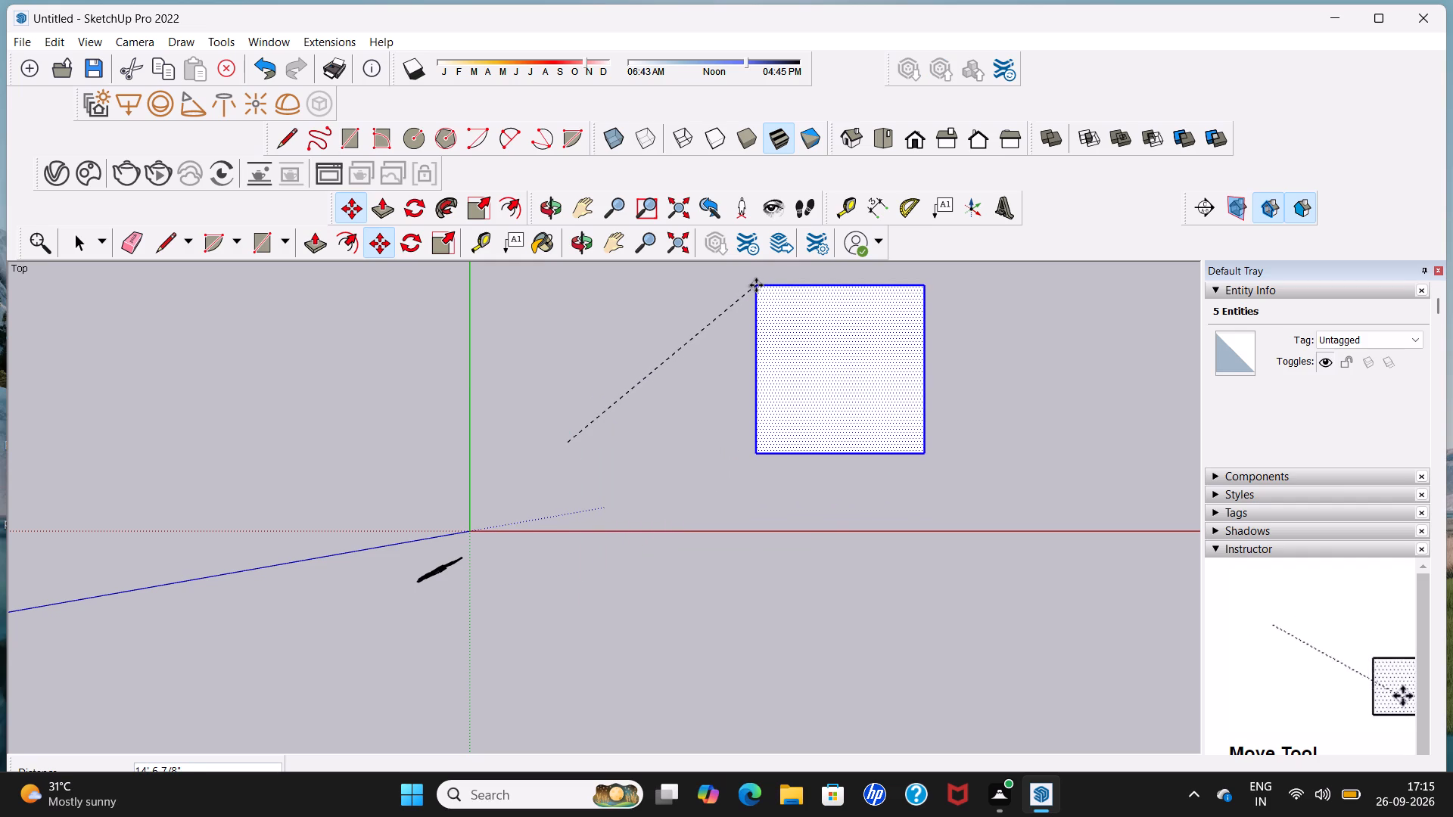
shift+middle_drag(756, 285, 399, 560)
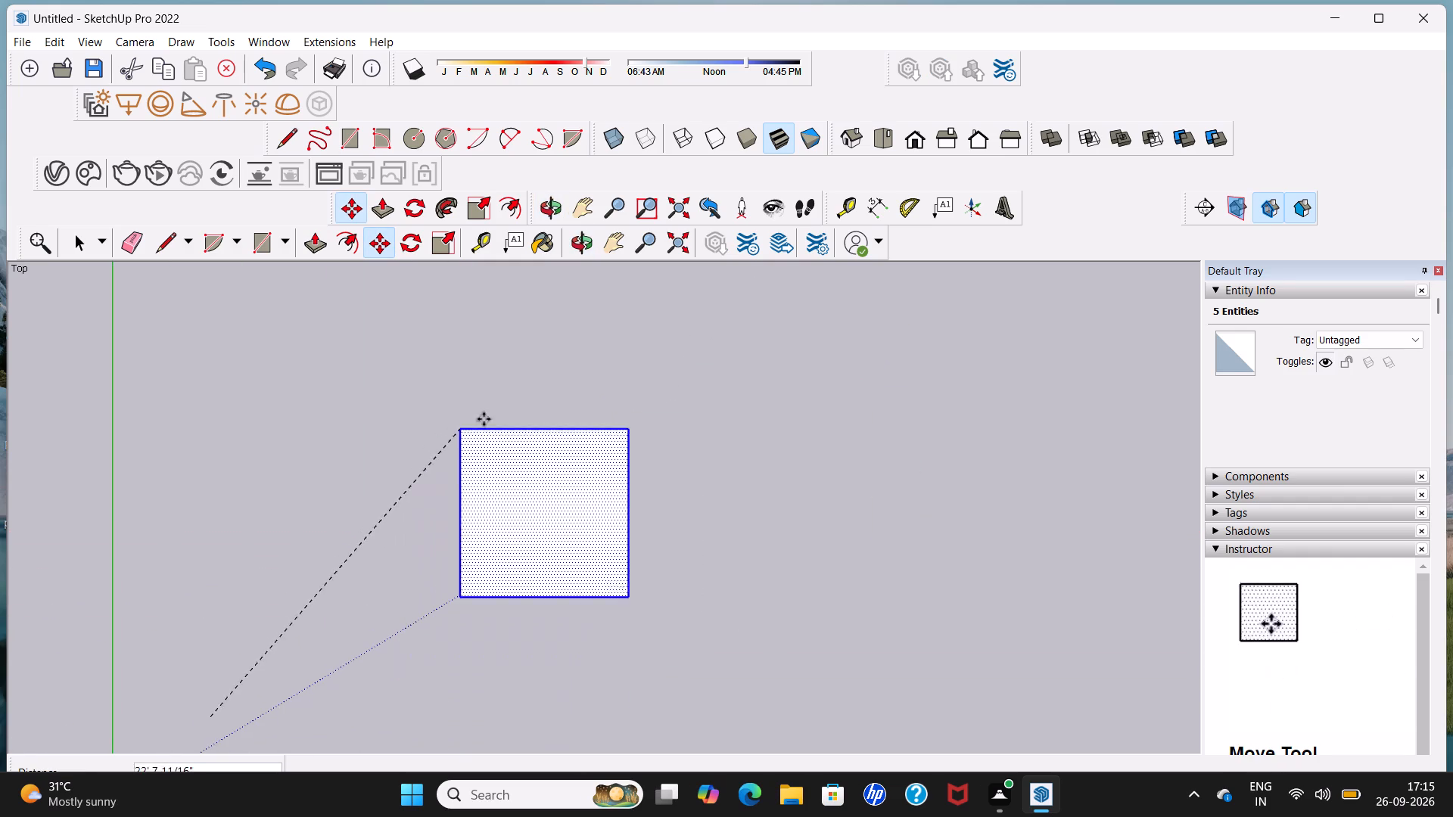
click(676, 390)
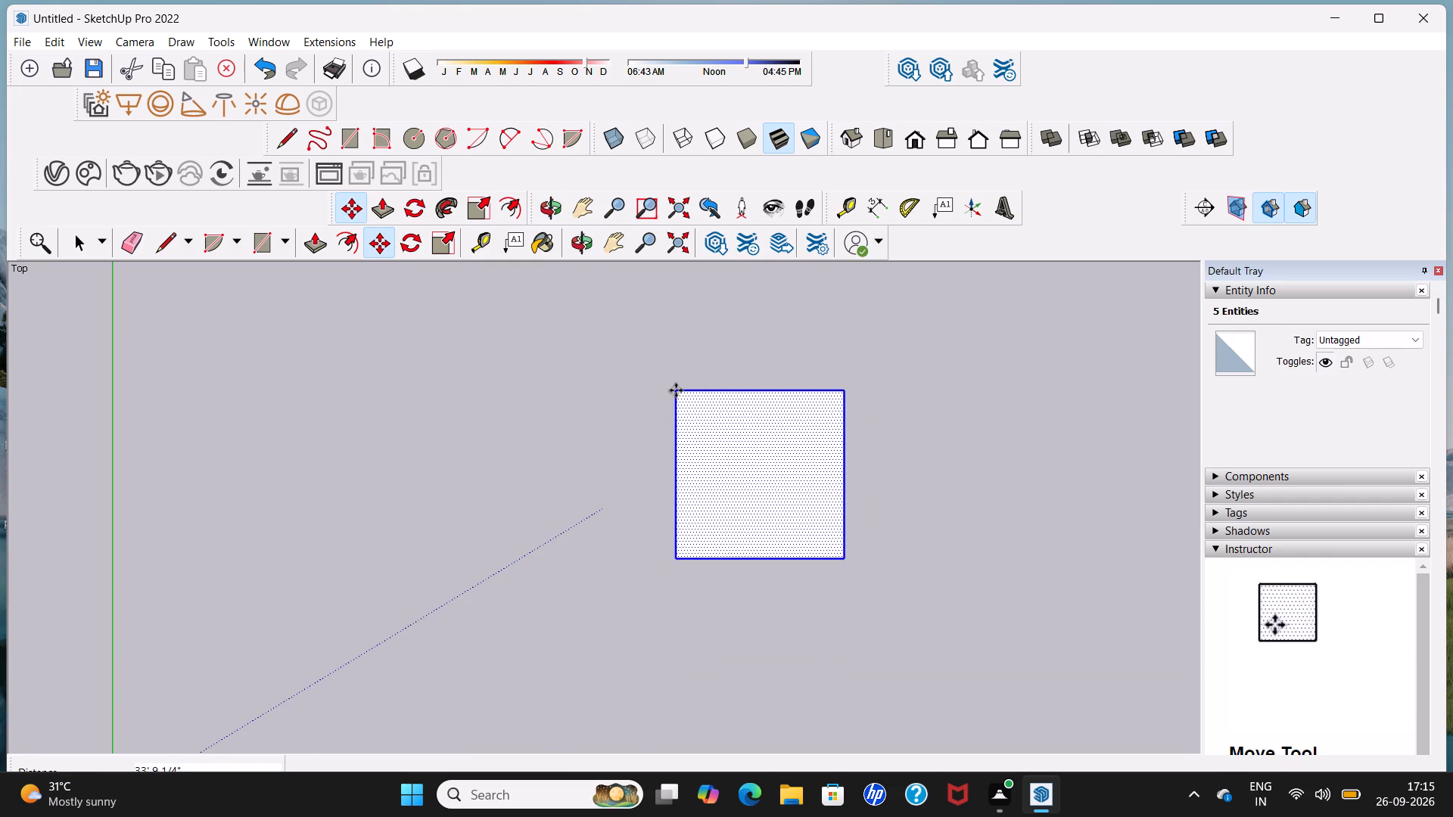
key(space)
click(878, 388)
Push/Pull the square face up 10' to form a box.
middle_drag(784, 494, 801, 339)
scroll(784, 494, down, 1)
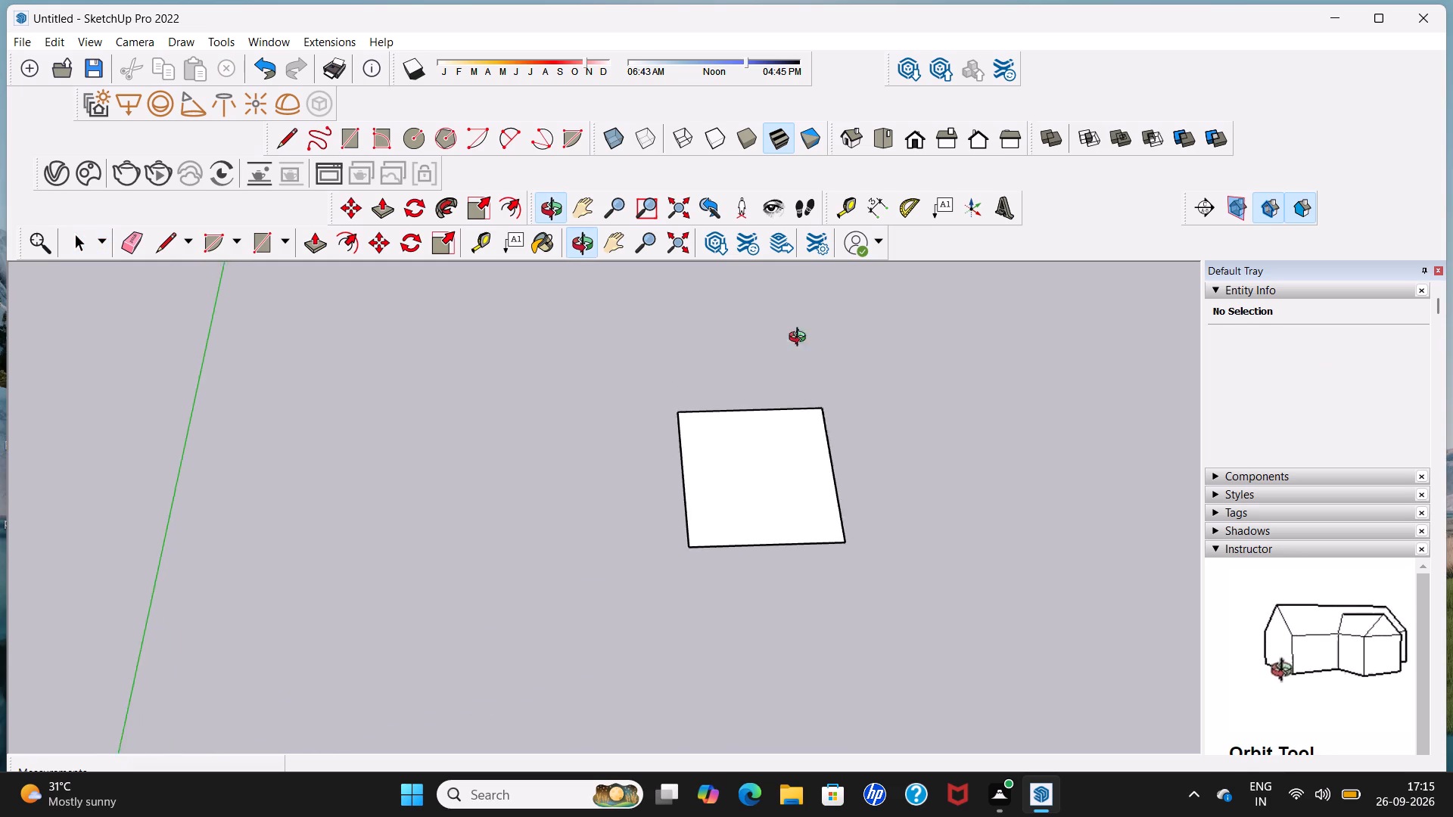
middle_drag(801, 339, 826, 287)
middle_drag(776, 582, 666, 480)
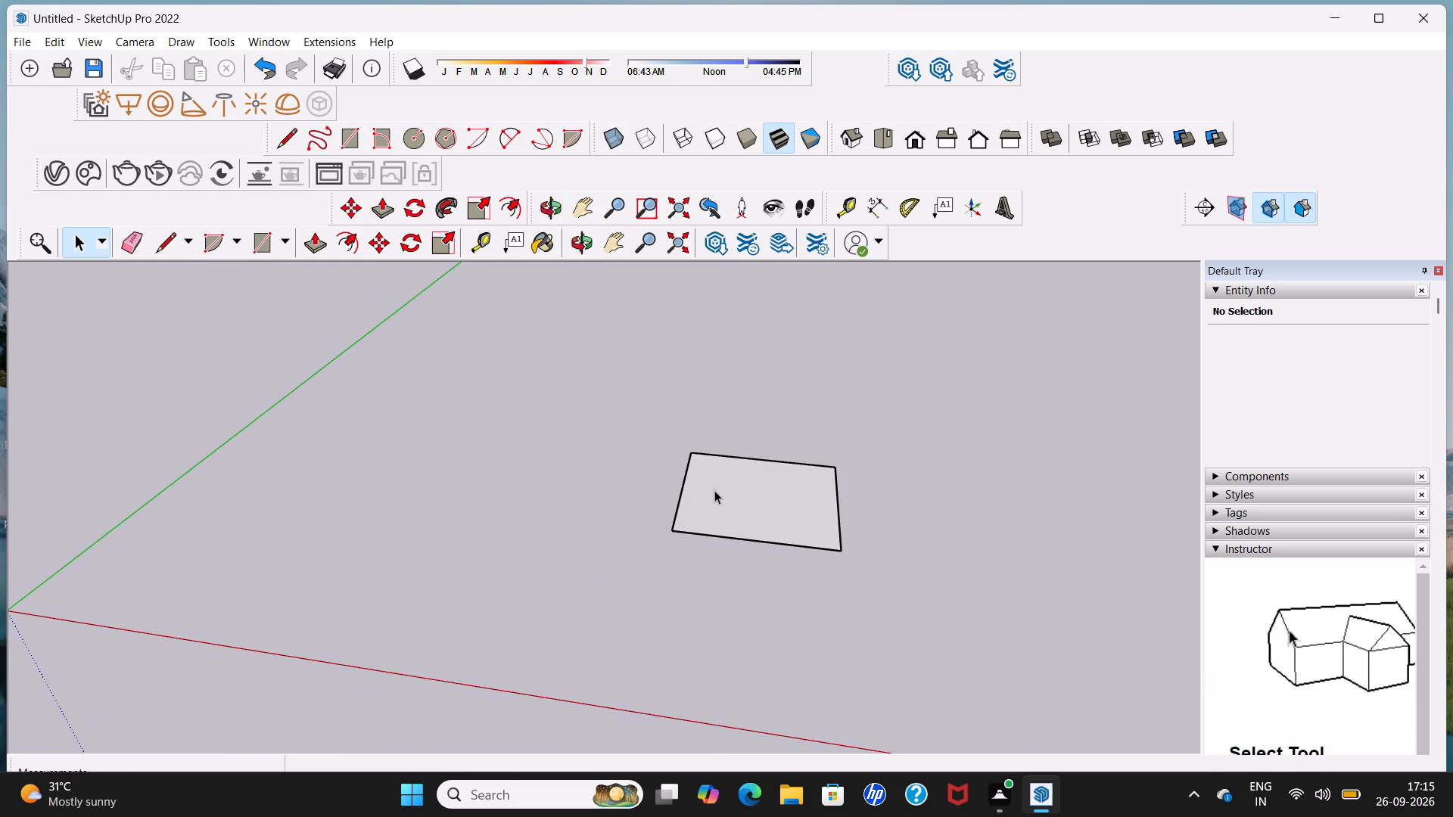
click(387, 216)
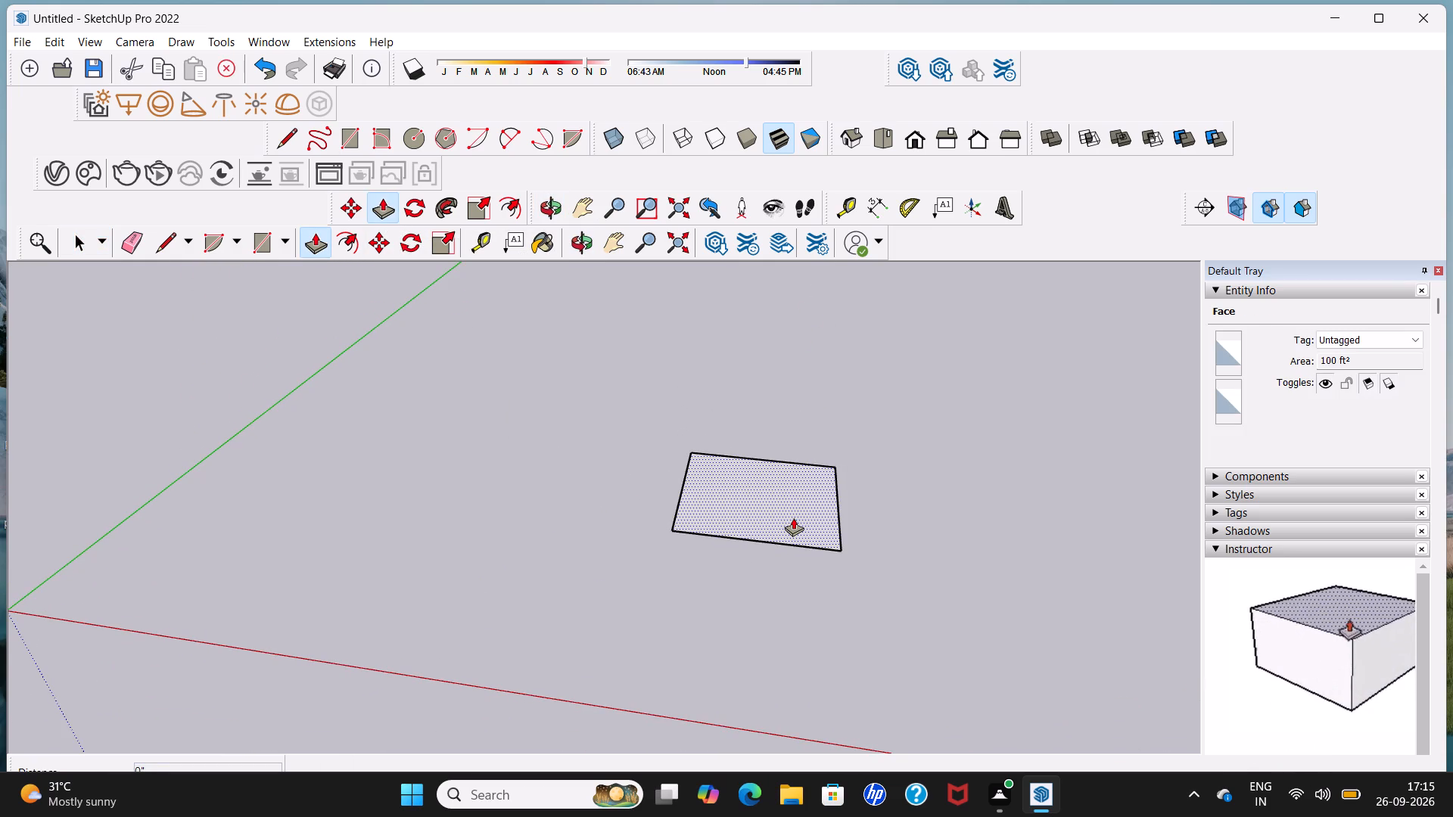
click(793, 517)
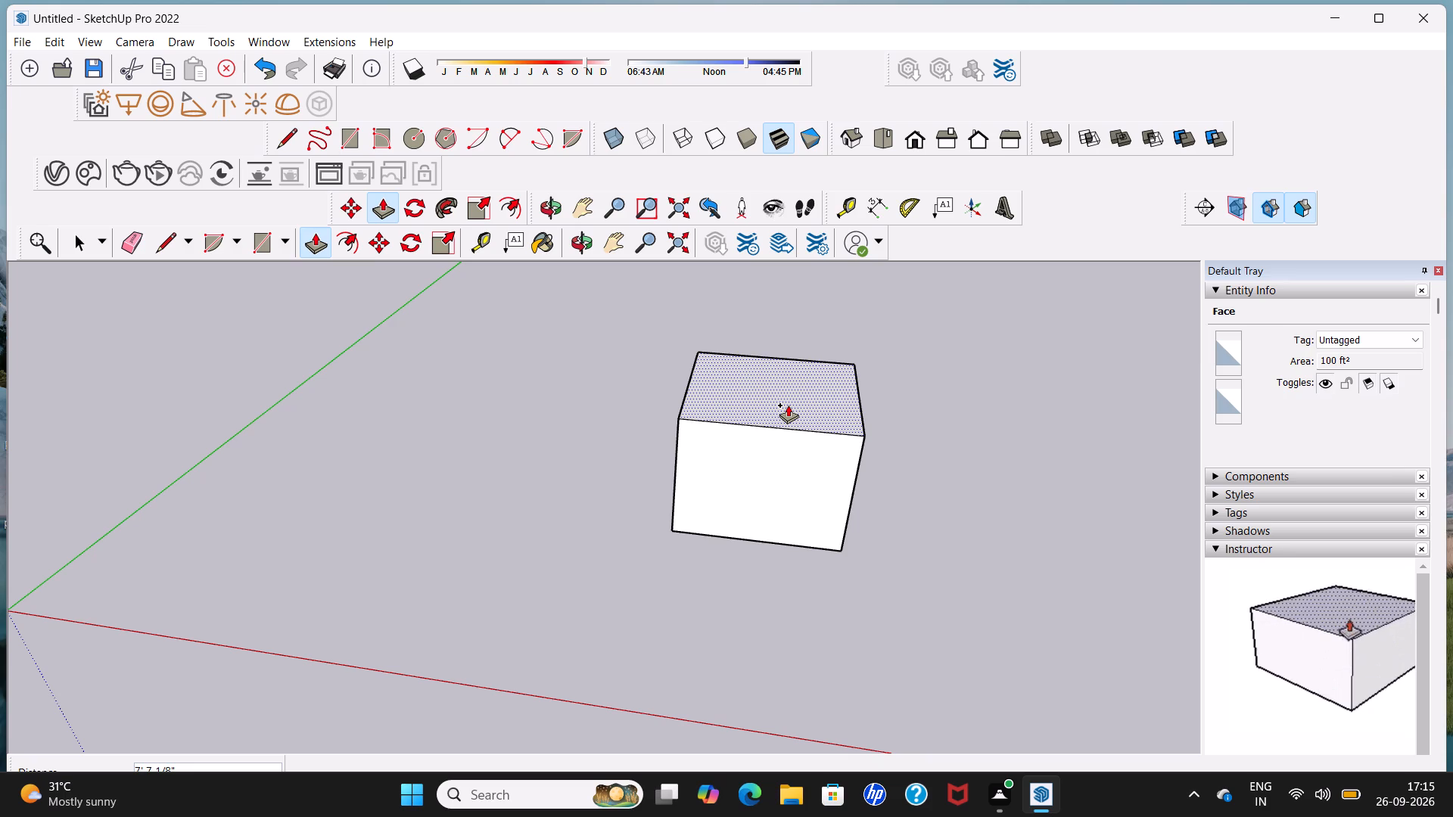
text(10)
key(apostrophe)
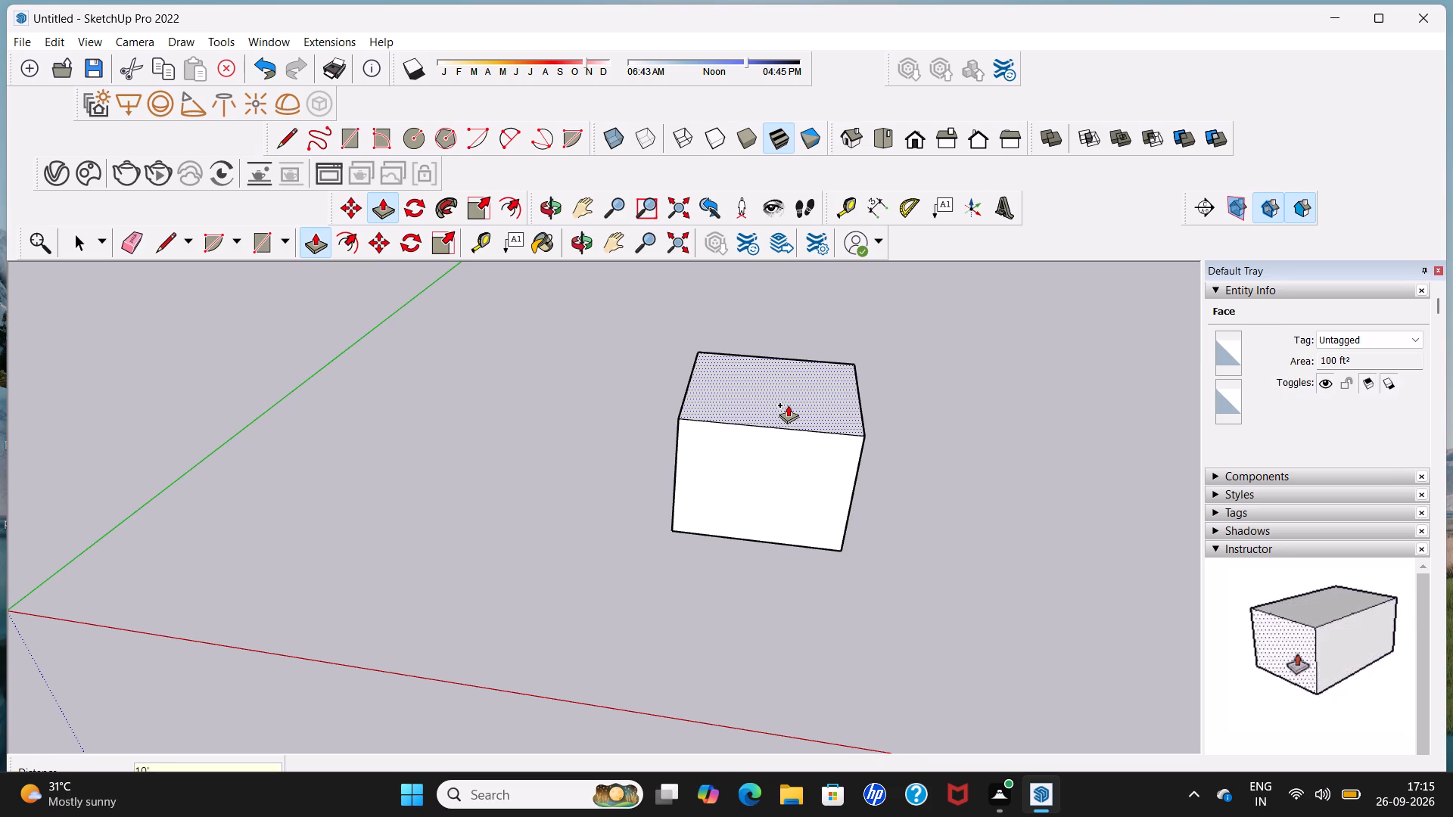
key(Return)
scroll(788, 412, down, 3)
middle_drag(761, 476, 656, 396)
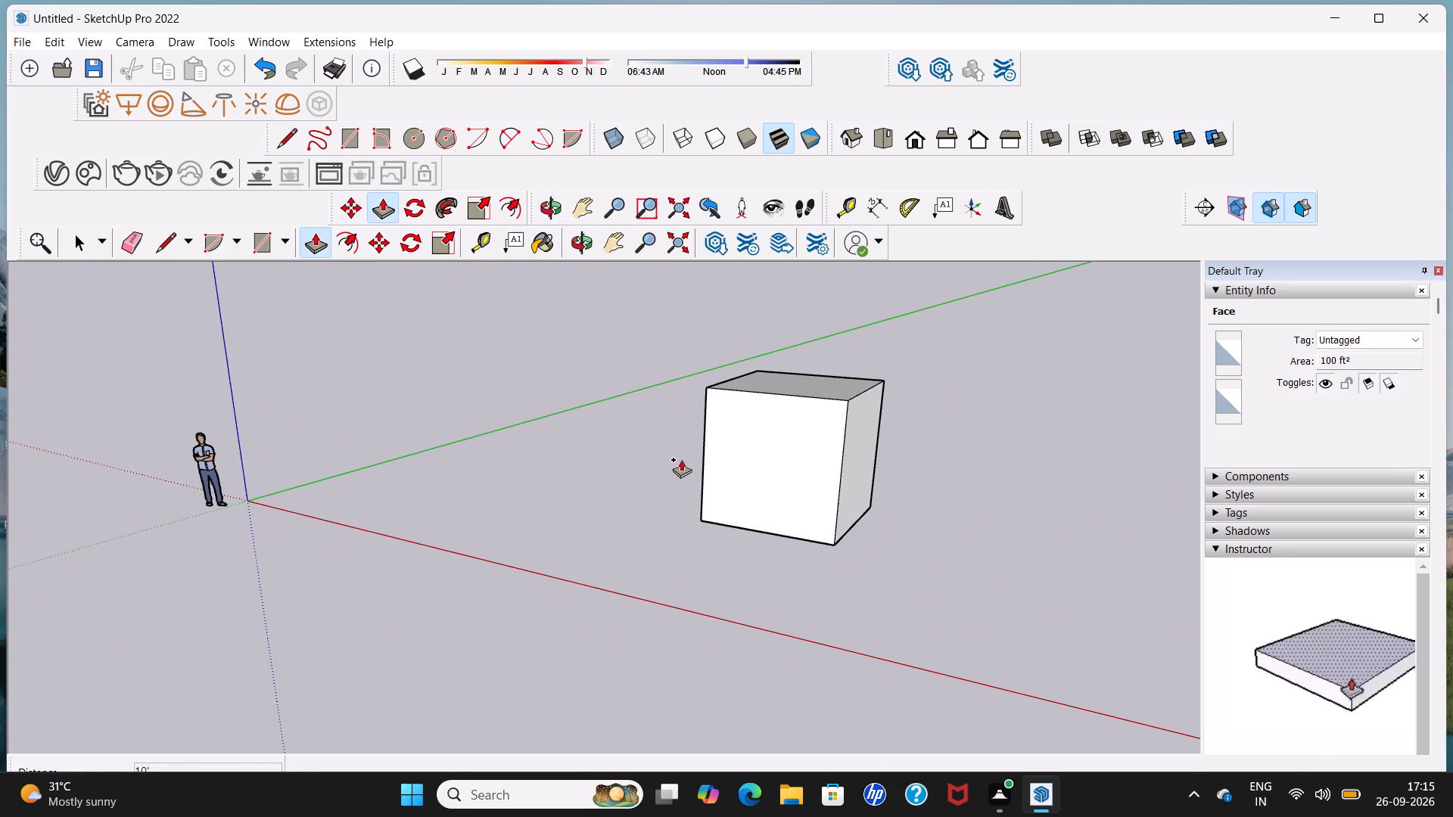
key(space)
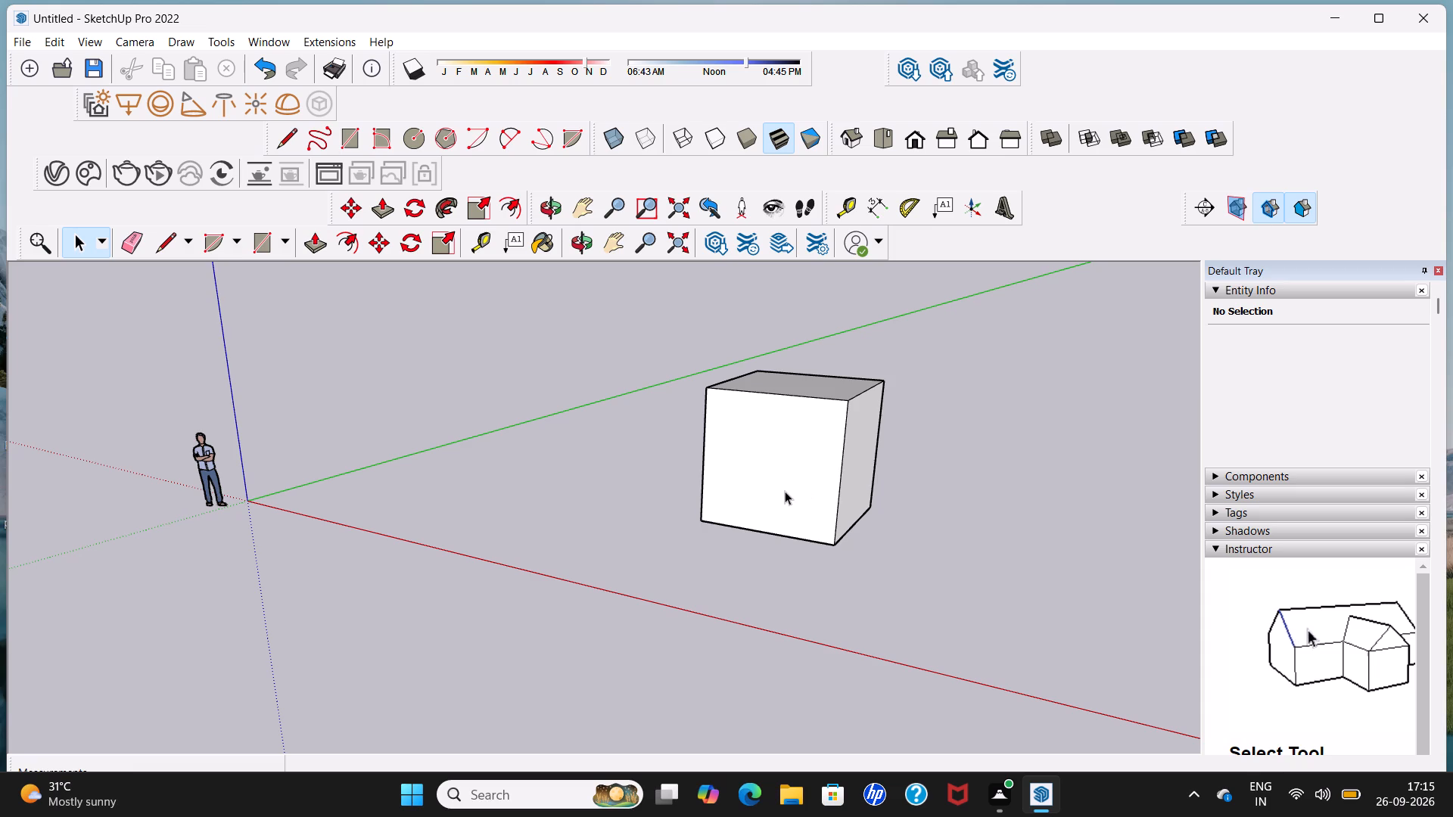
Delete the box's front face, one side wall, the top face and the stray edge left over at the top.
middle_drag(785, 491, 913, 468)
scroll(755, 425, up, 2)
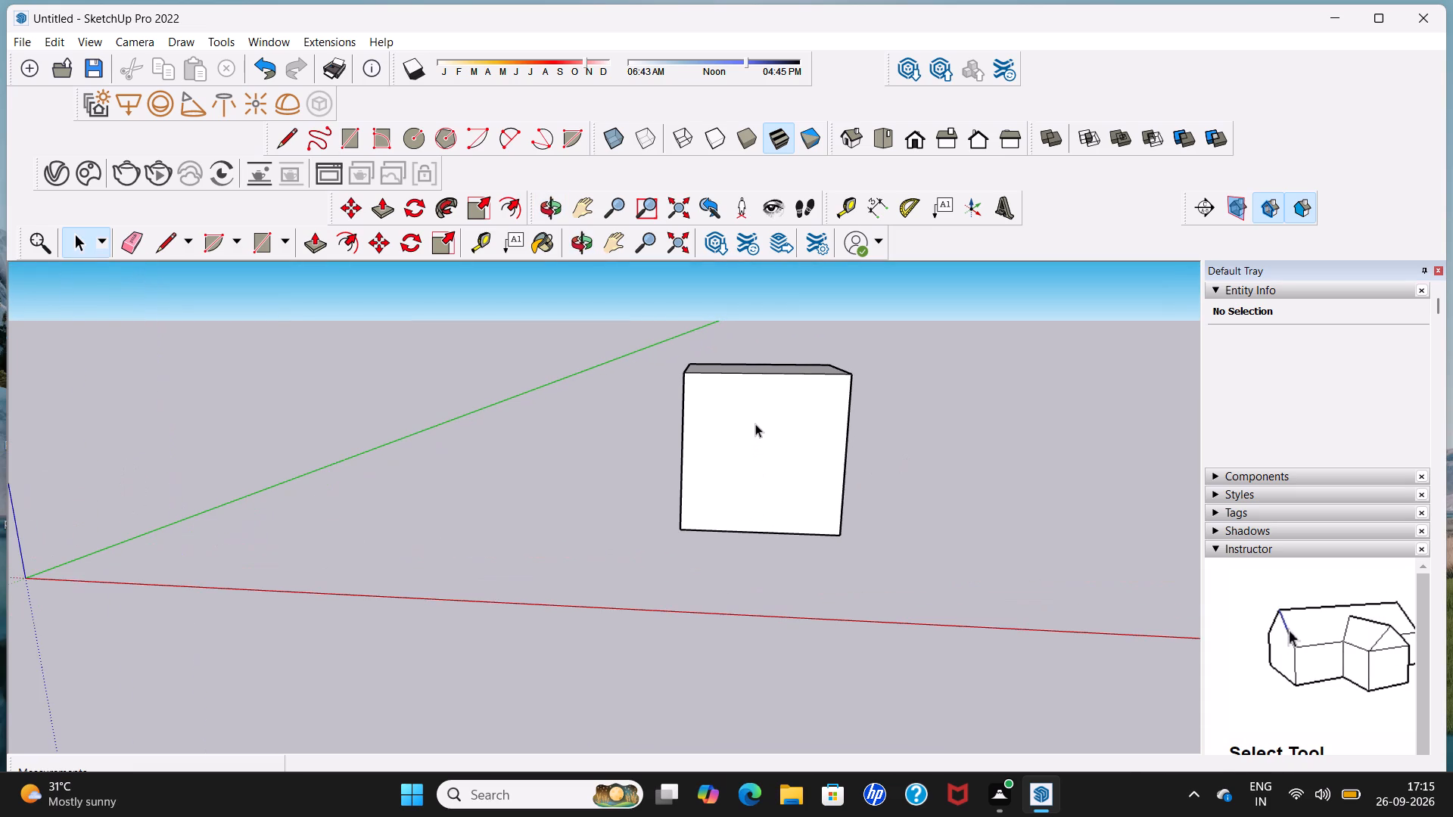
click(755, 424)
key(Delete)
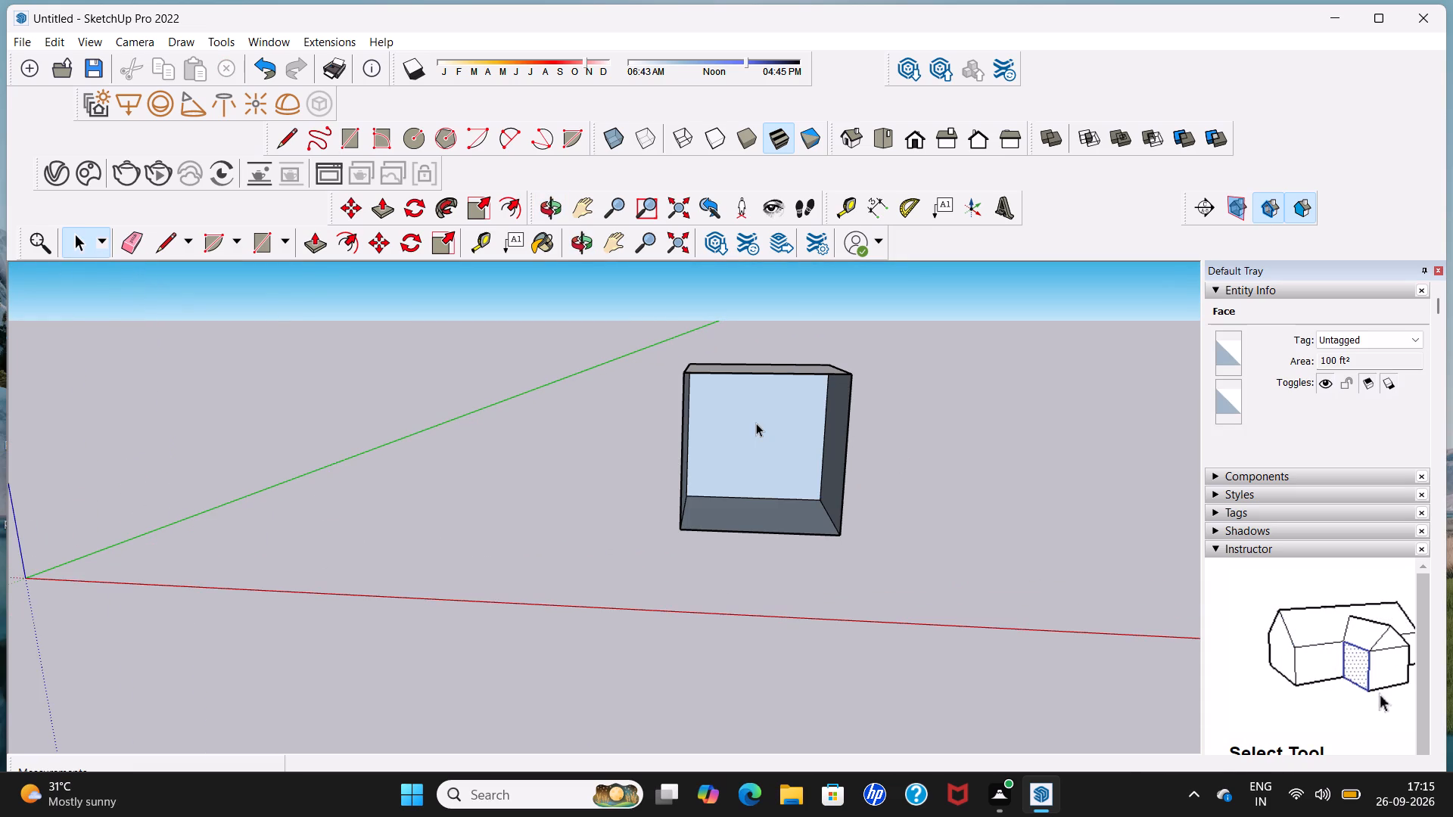
click(846, 437)
key(Delete)
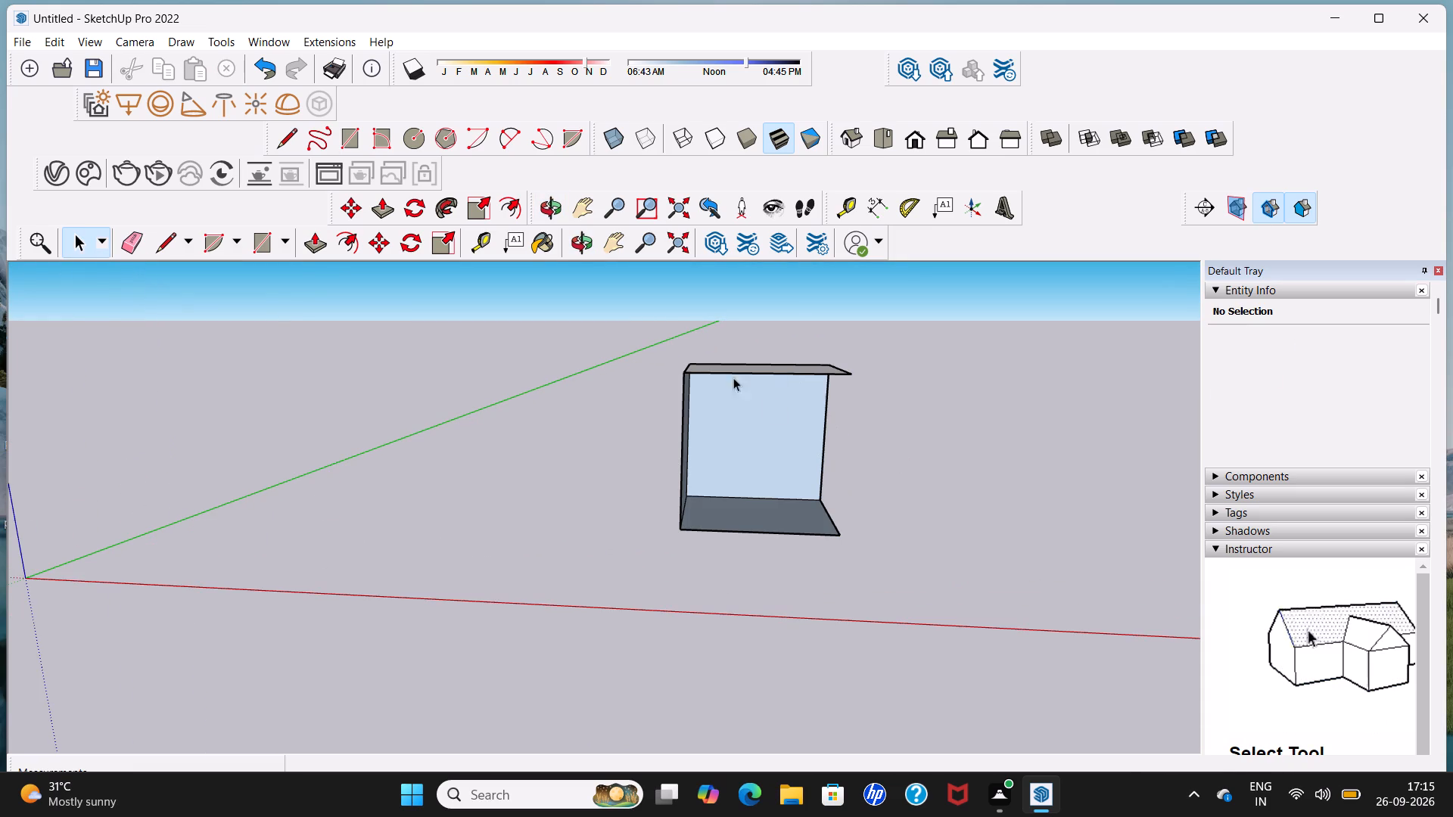
click(734, 372)
key(Delete)
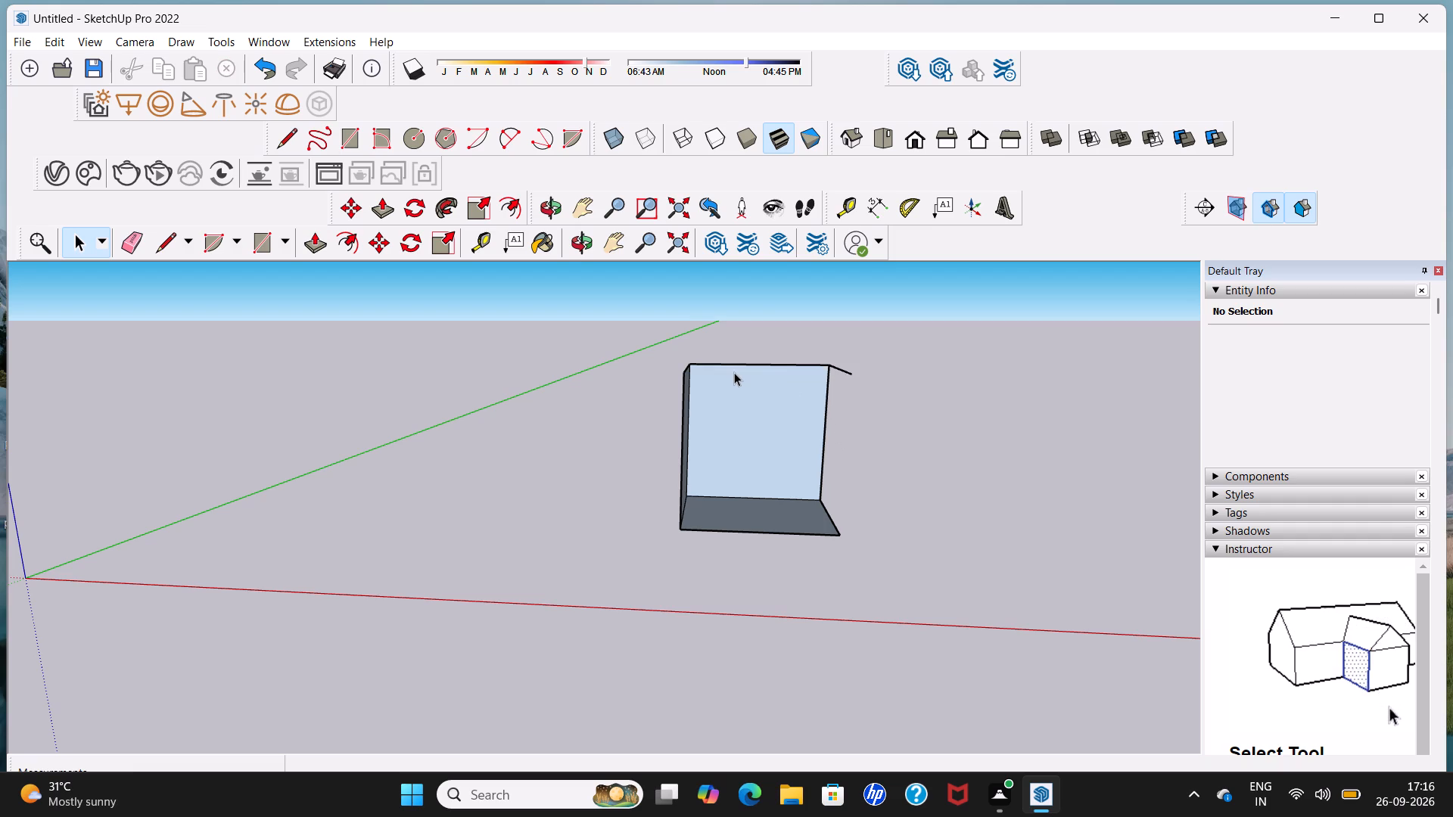
click(845, 371)
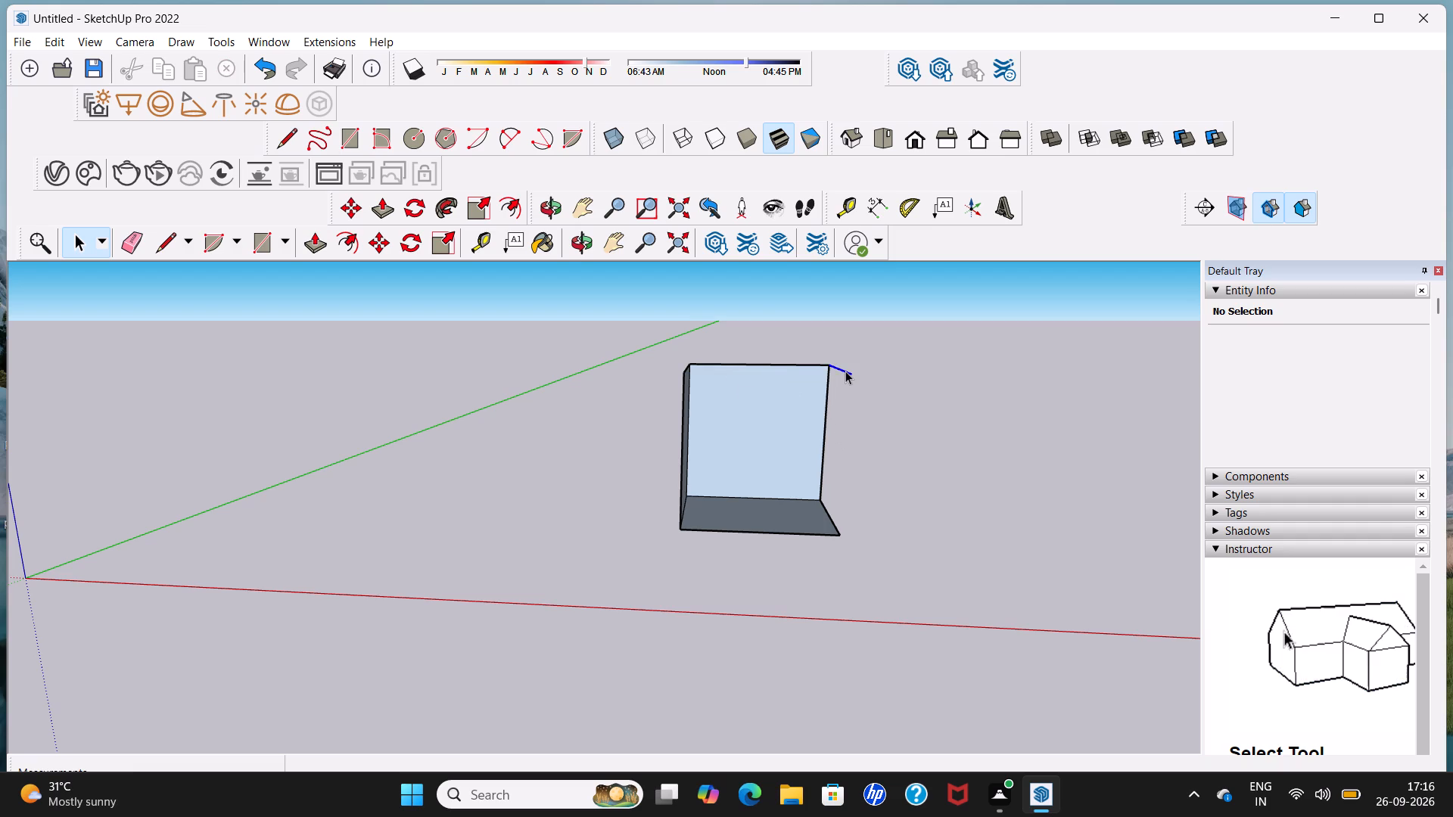
key(Delete)
Delete the other side wall and its leftover top edge, keeping only the floor and the back wall.
middle_drag(653, 419, 341, 412)
scroll(622, 432, up, 3)
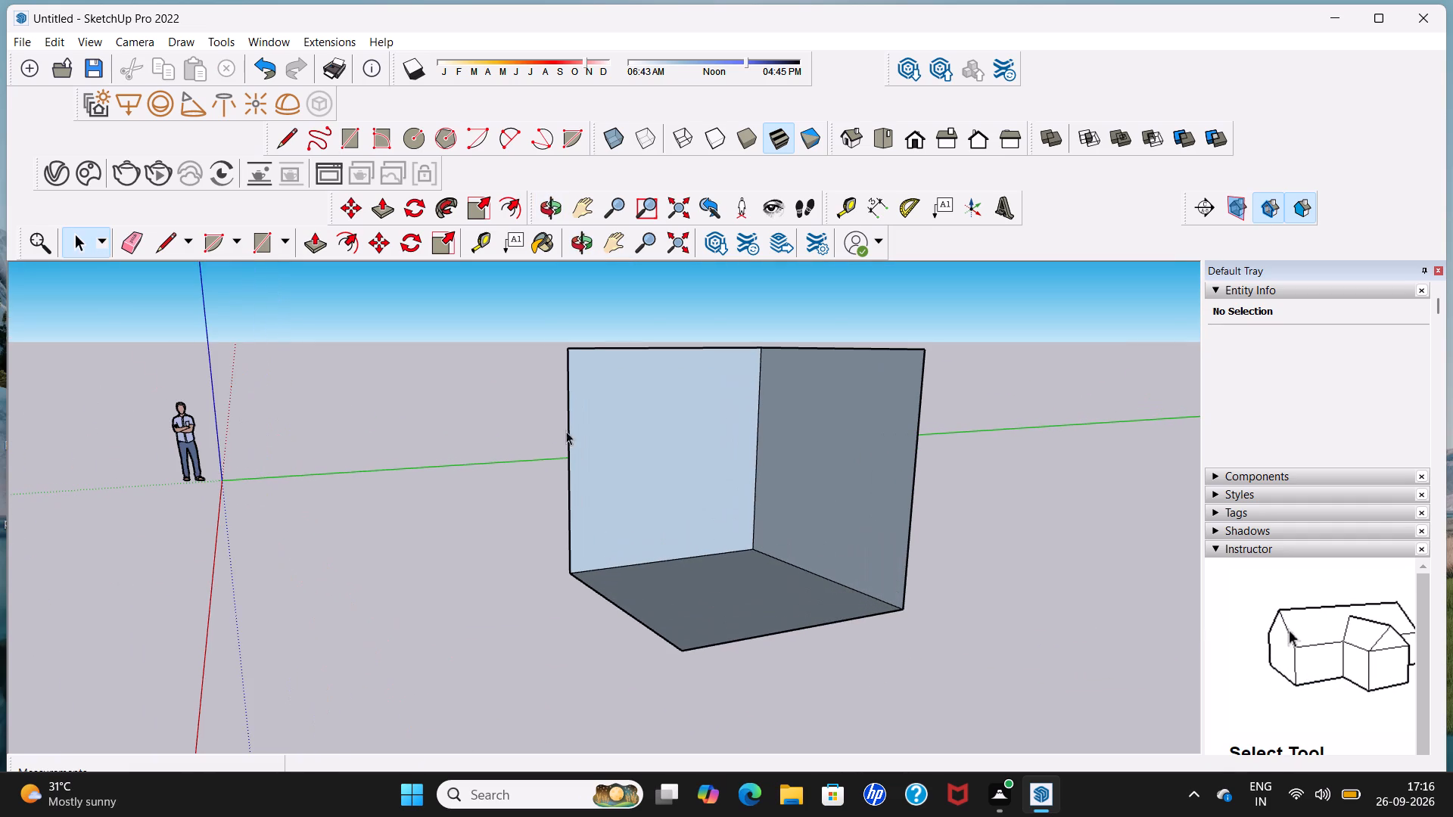
click(567, 432)
key(Delete)
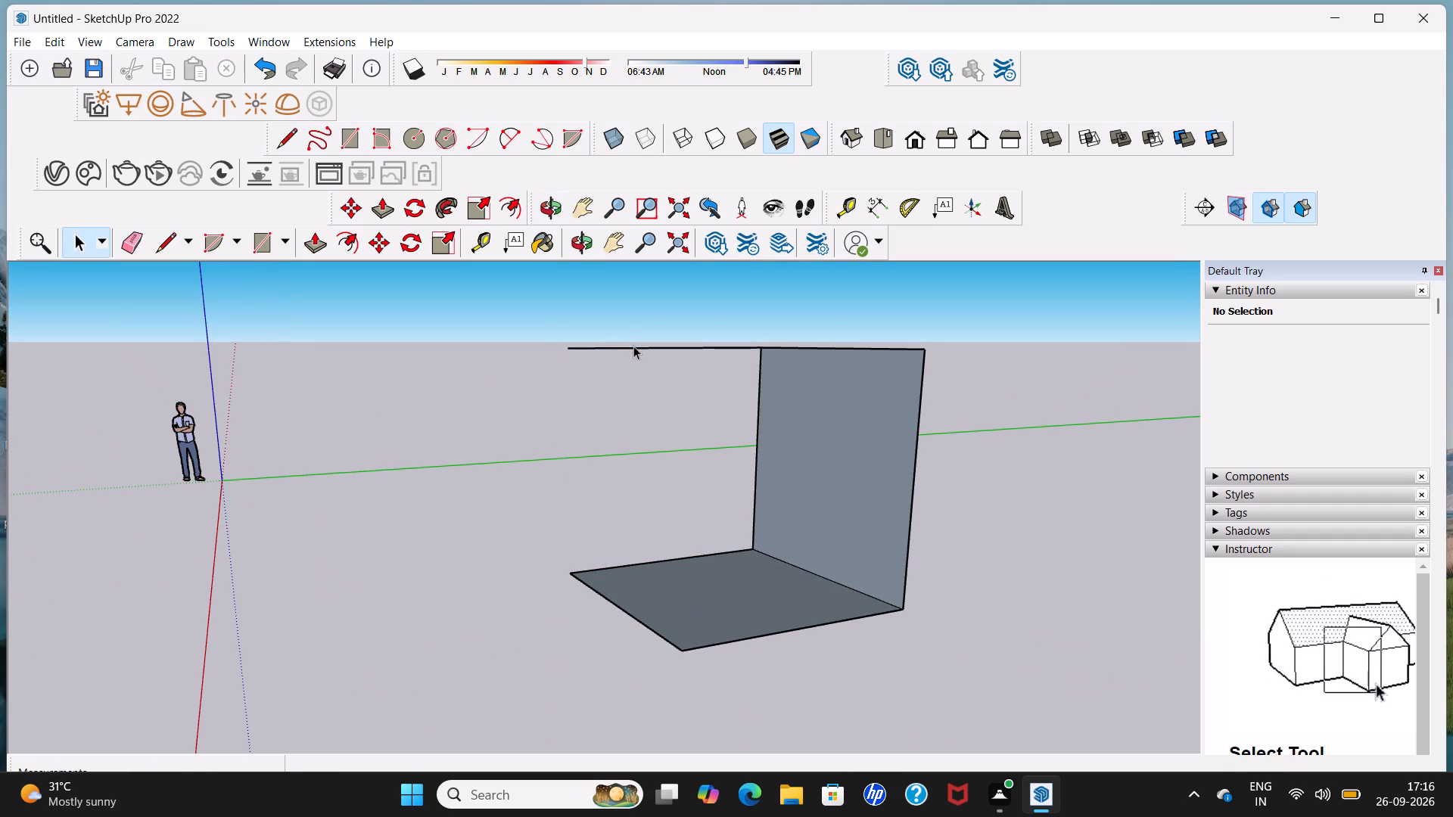
click(633, 346)
key(Delete)
Place a Tape Measure guide line parallel to the back wall's top edge, offset about 2' 6 5/8".
middle_drag(604, 375, 897, 415)
scroll(885, 415, down, 2)
middle_drag(878, 422, 877, 480)
scroll(875, 467, up, 4)
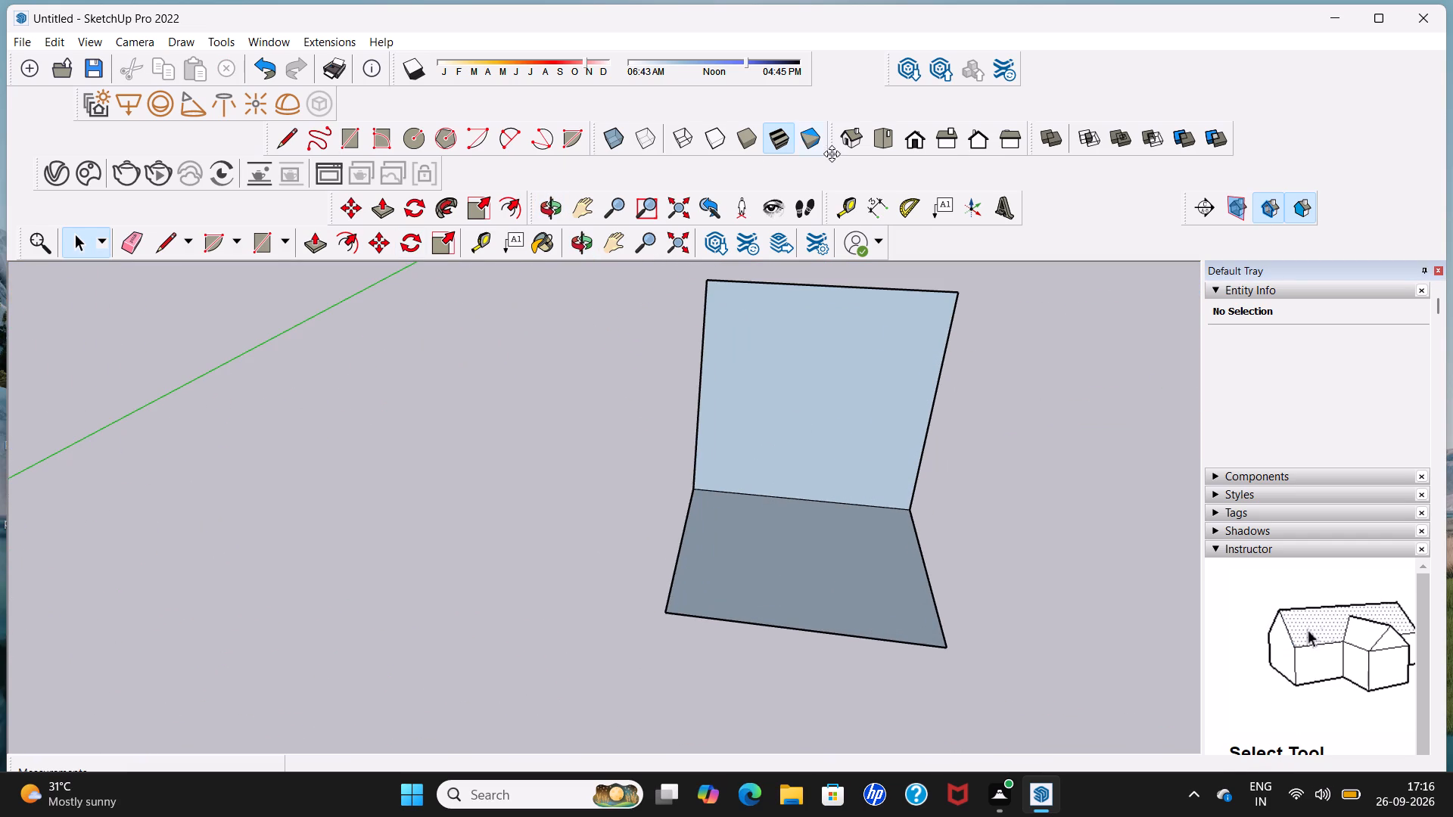
click(850, 207)
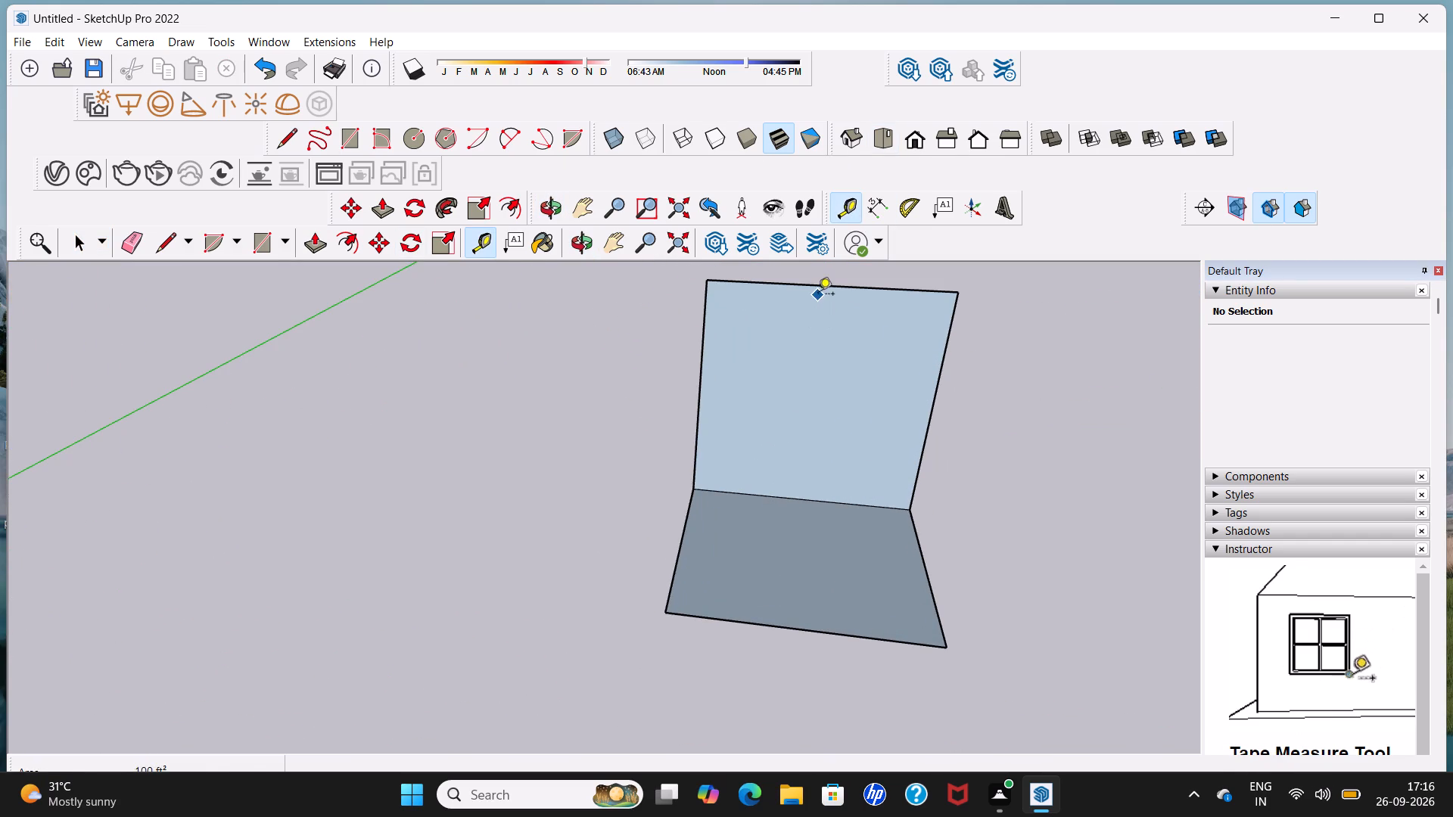
click(812, 287)
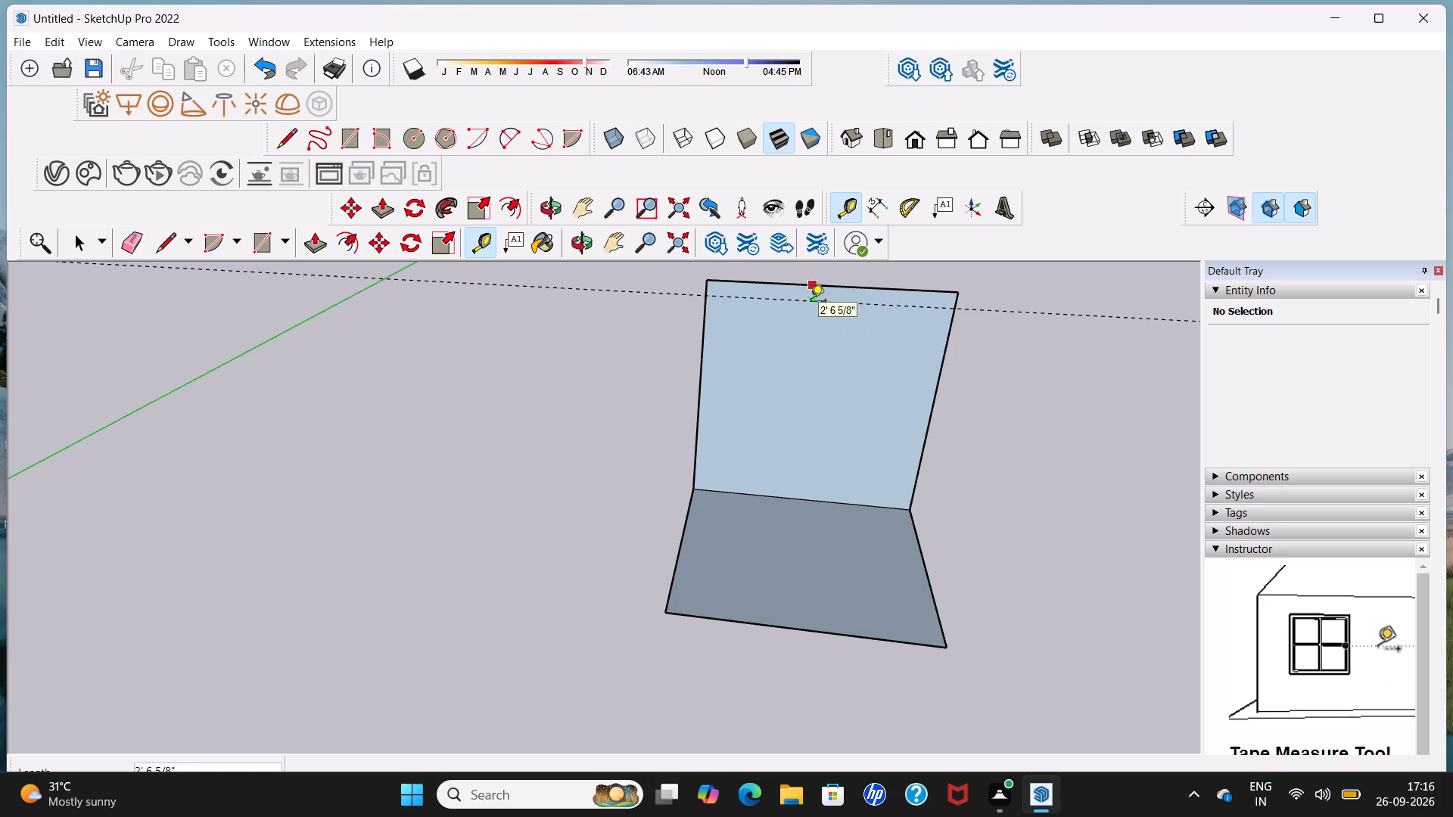
click(811, 302)
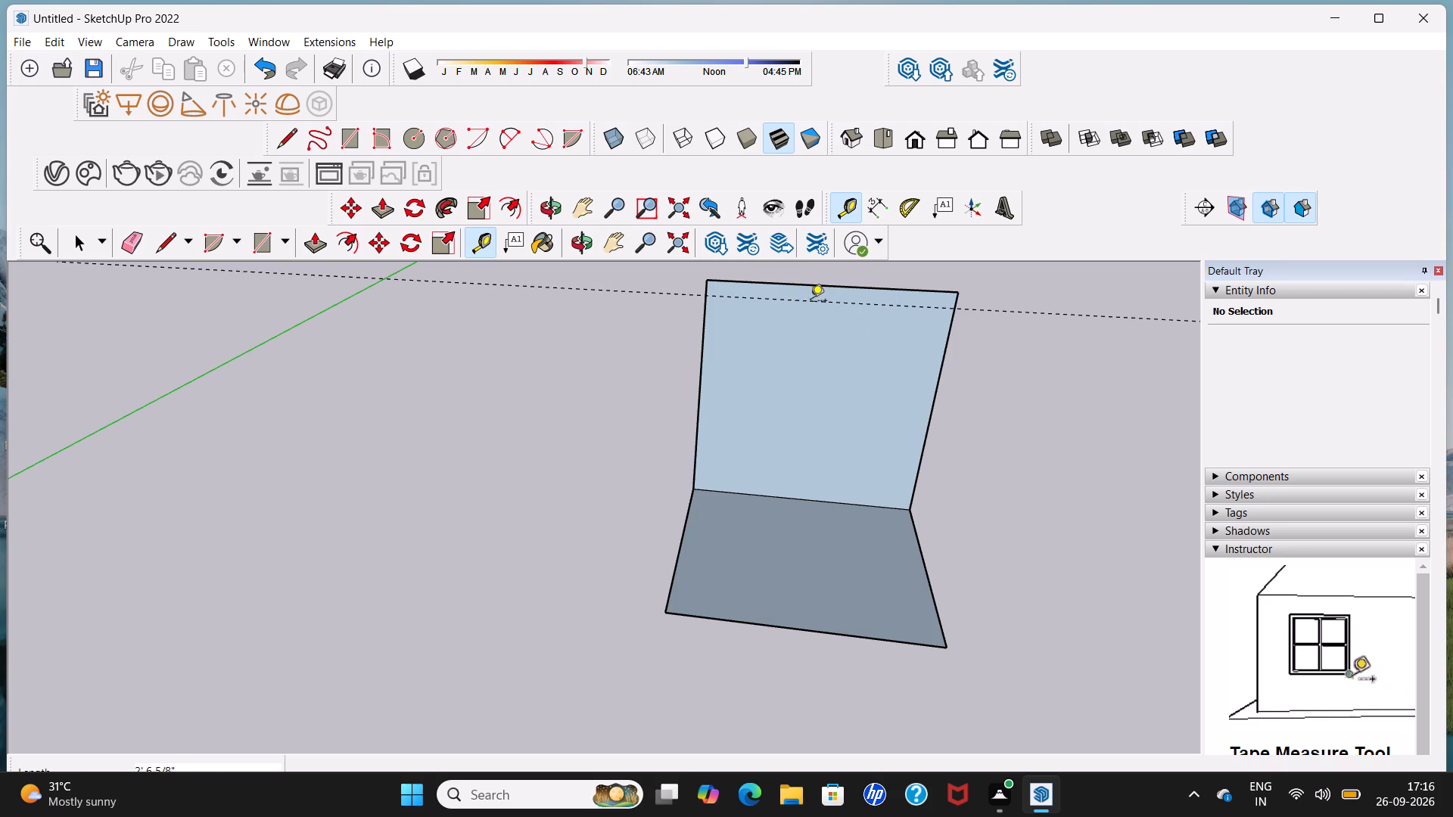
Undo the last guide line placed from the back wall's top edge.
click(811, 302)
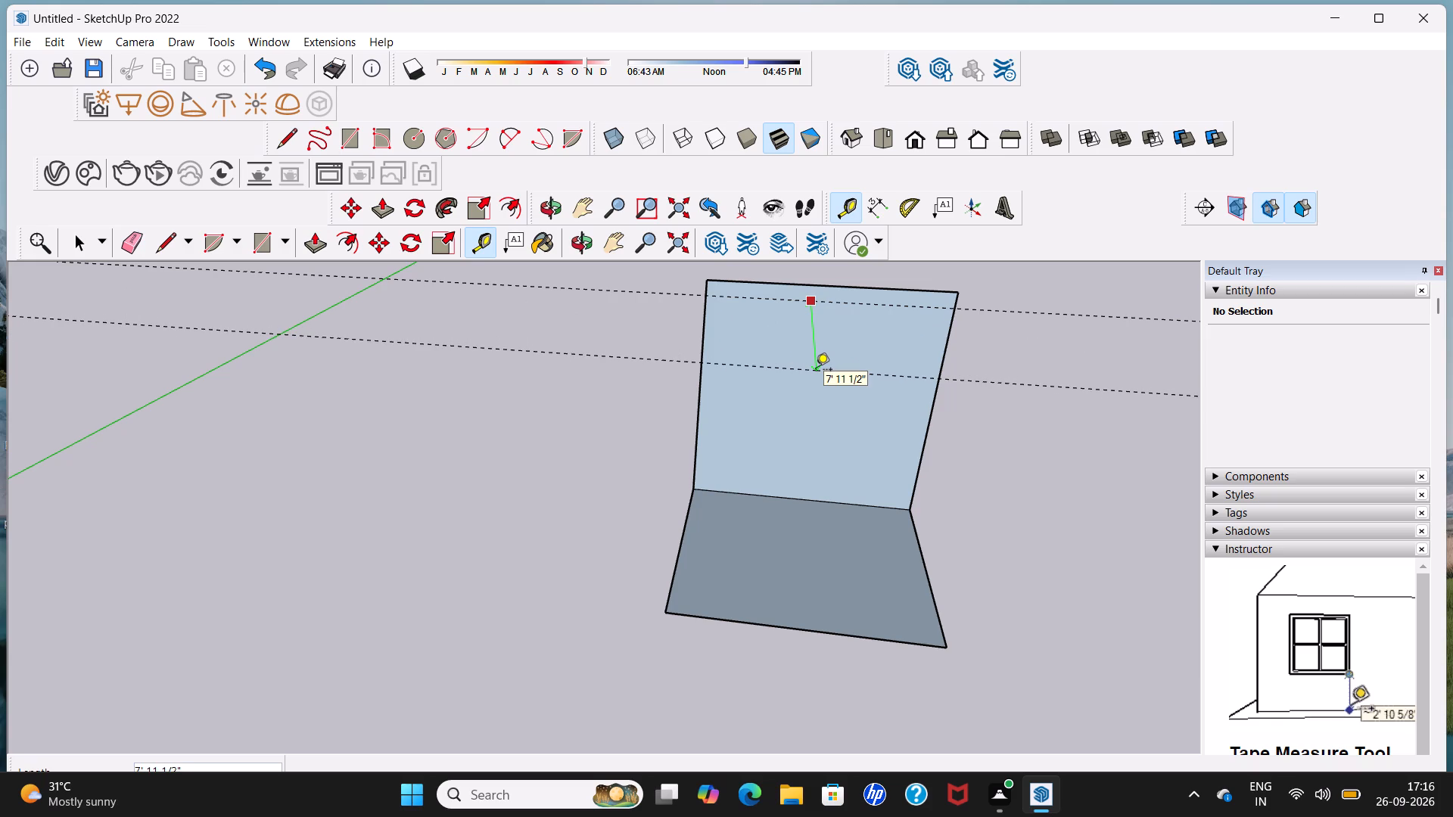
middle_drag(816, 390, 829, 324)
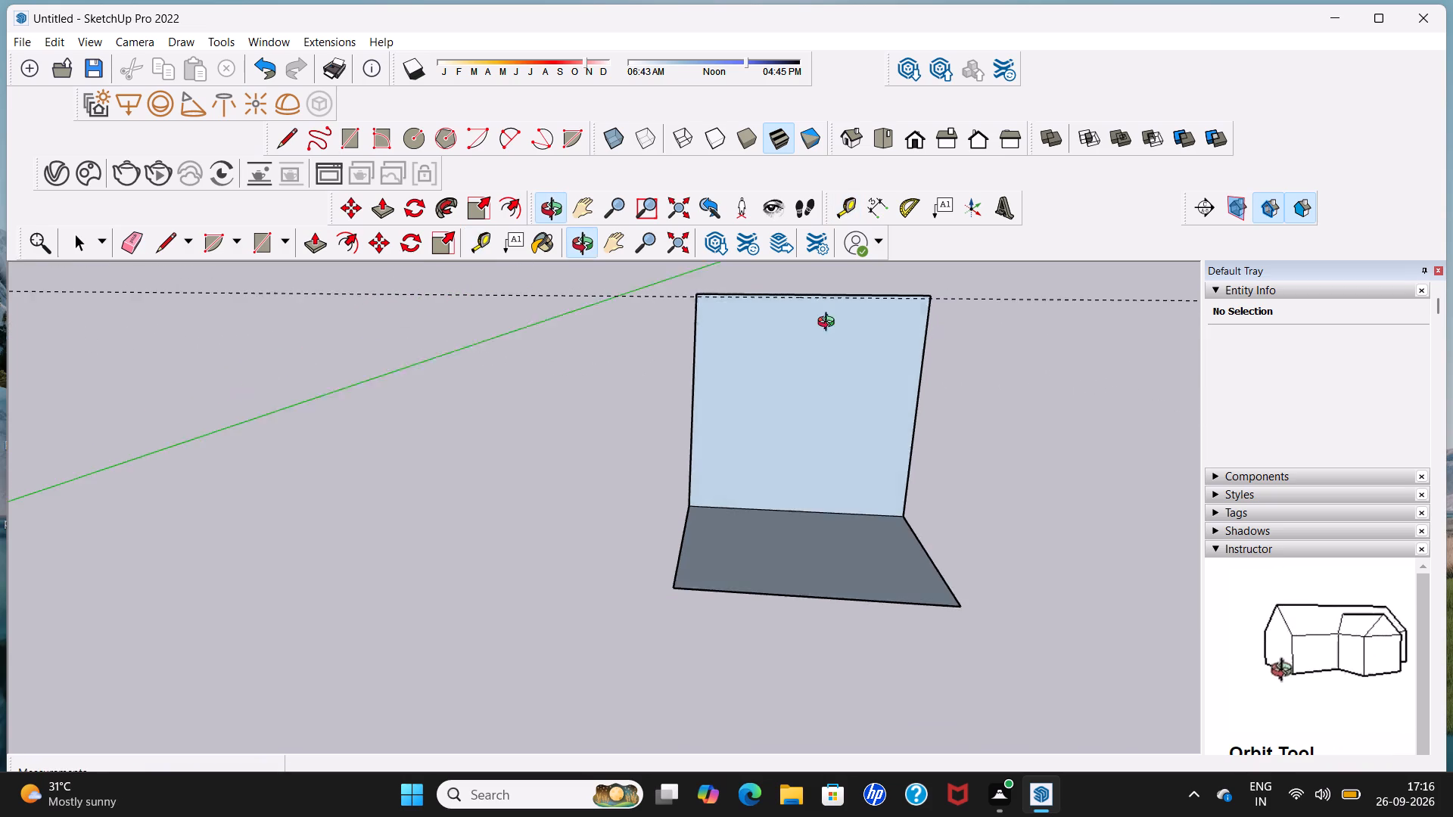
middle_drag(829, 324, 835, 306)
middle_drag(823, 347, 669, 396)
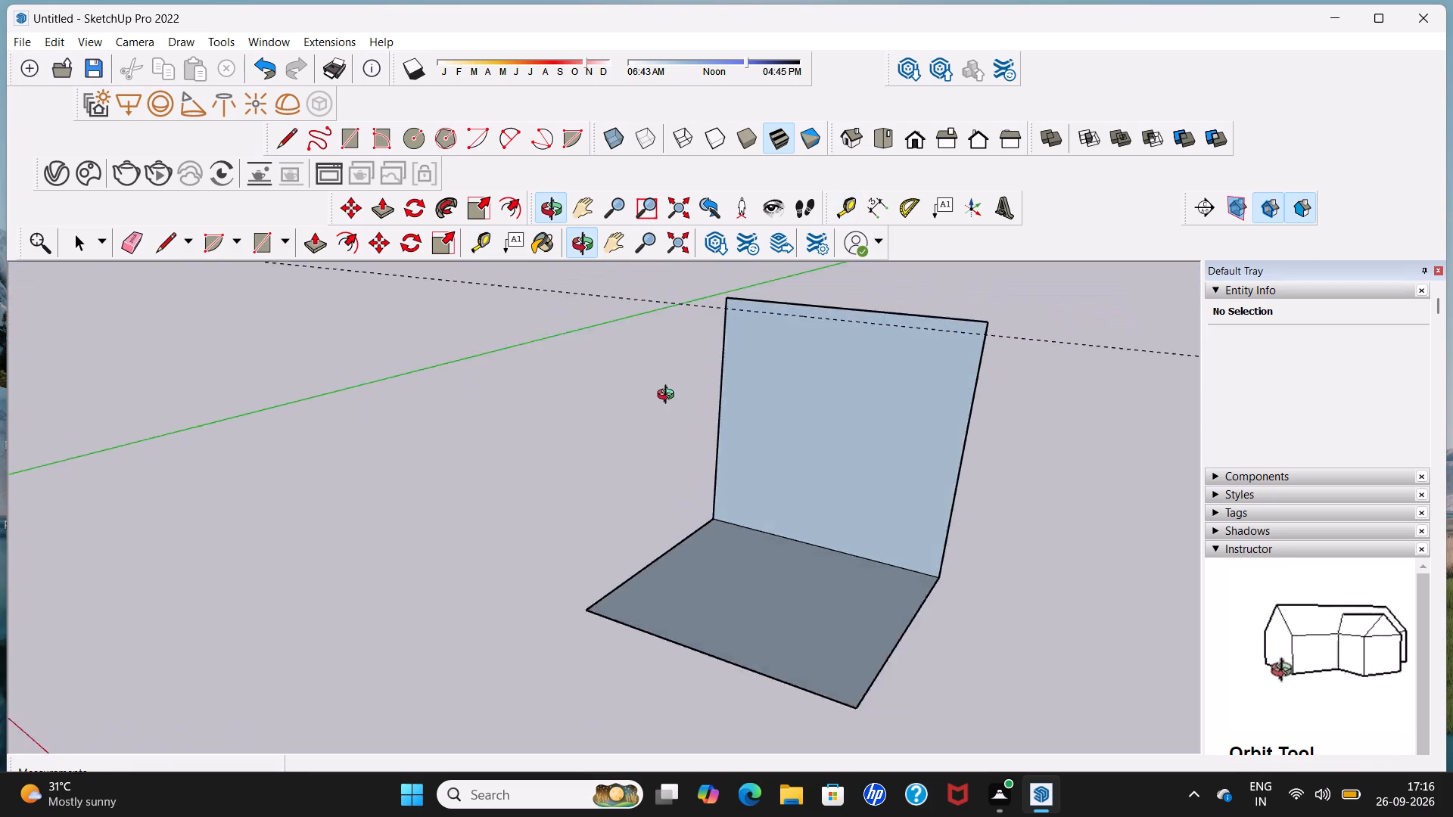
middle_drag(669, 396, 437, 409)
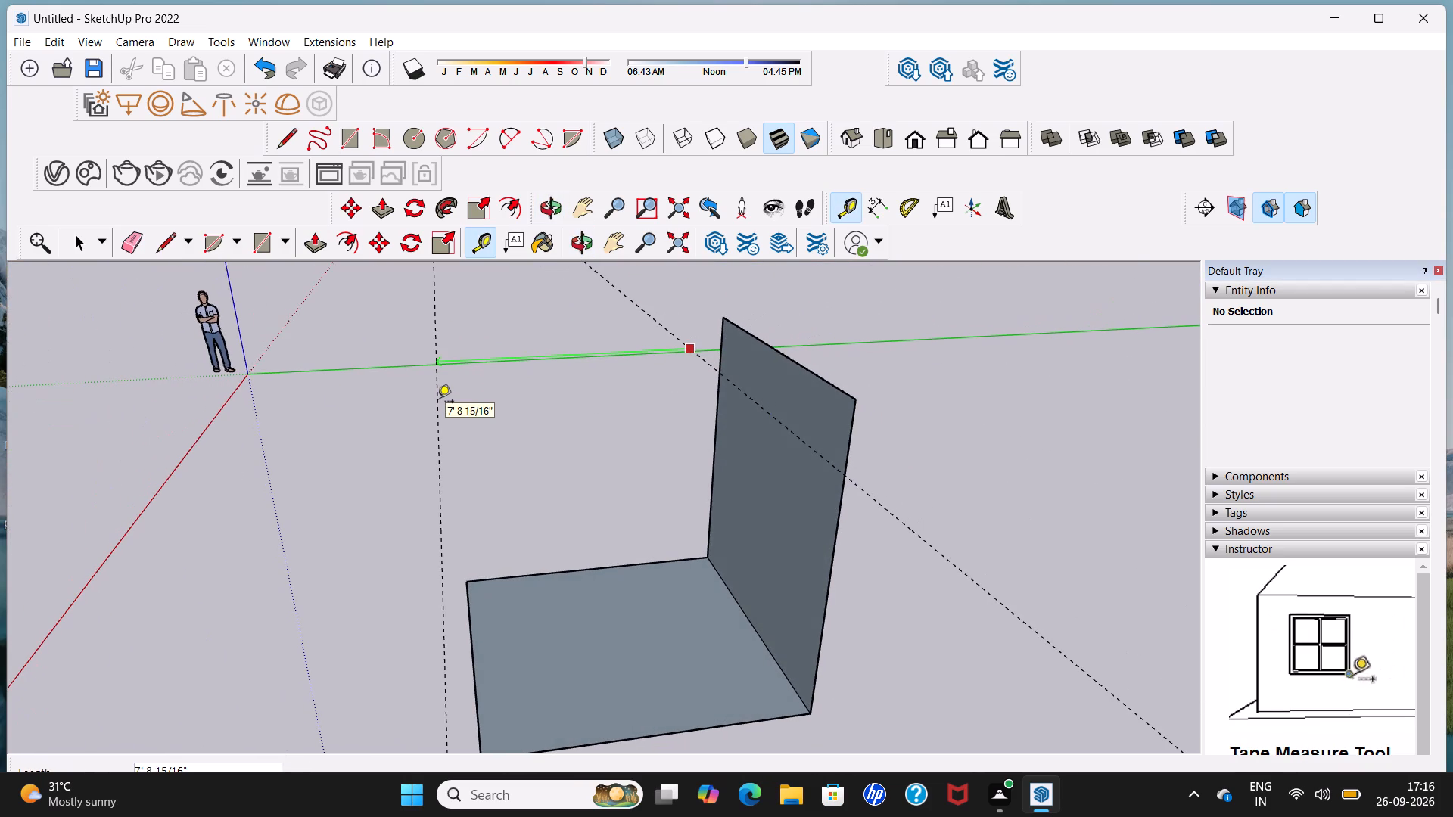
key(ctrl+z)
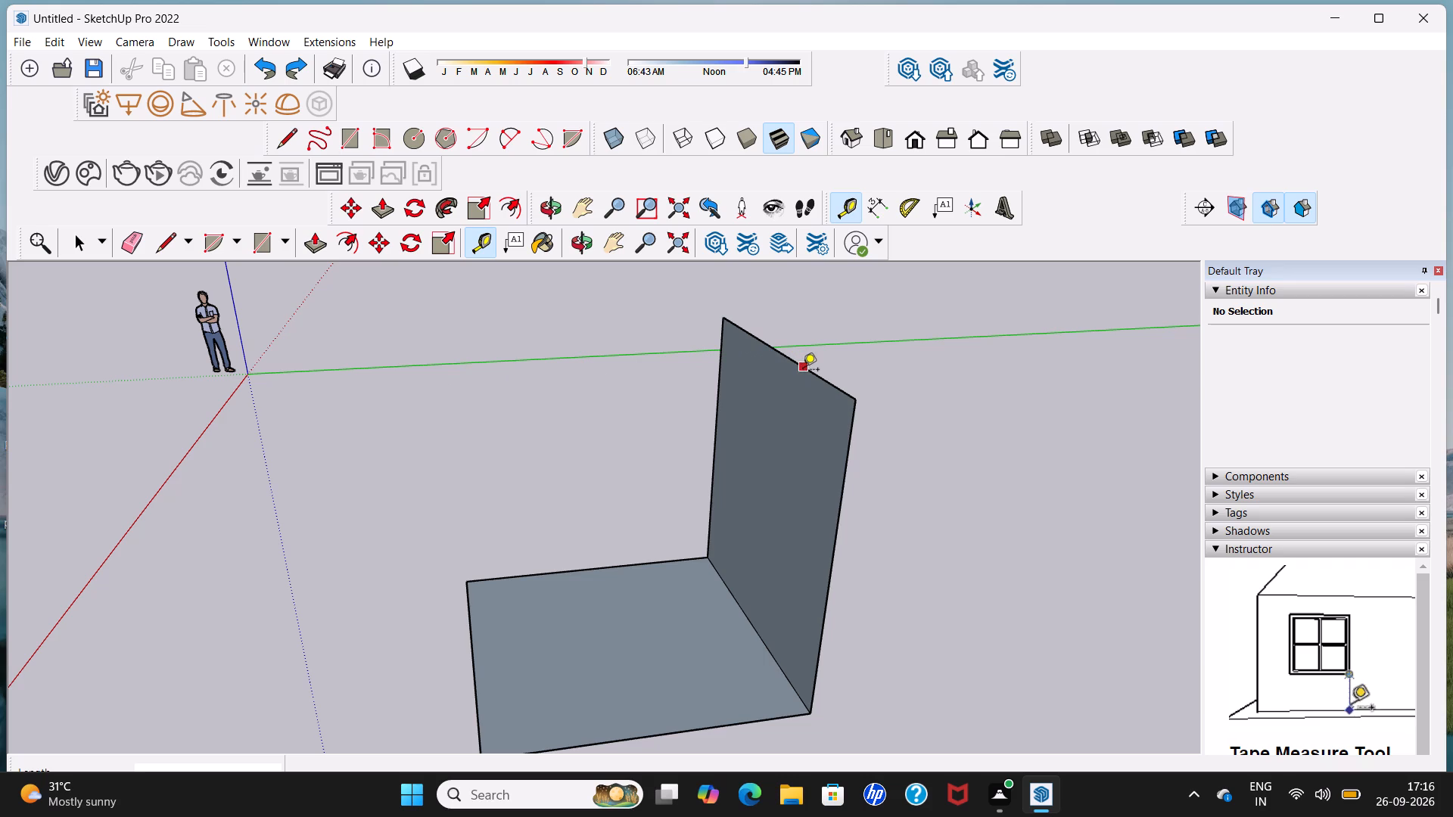
Place a Tape Measure guide line on the back wall's face, about 8 7/16" below its top edge.
click(806, 370)
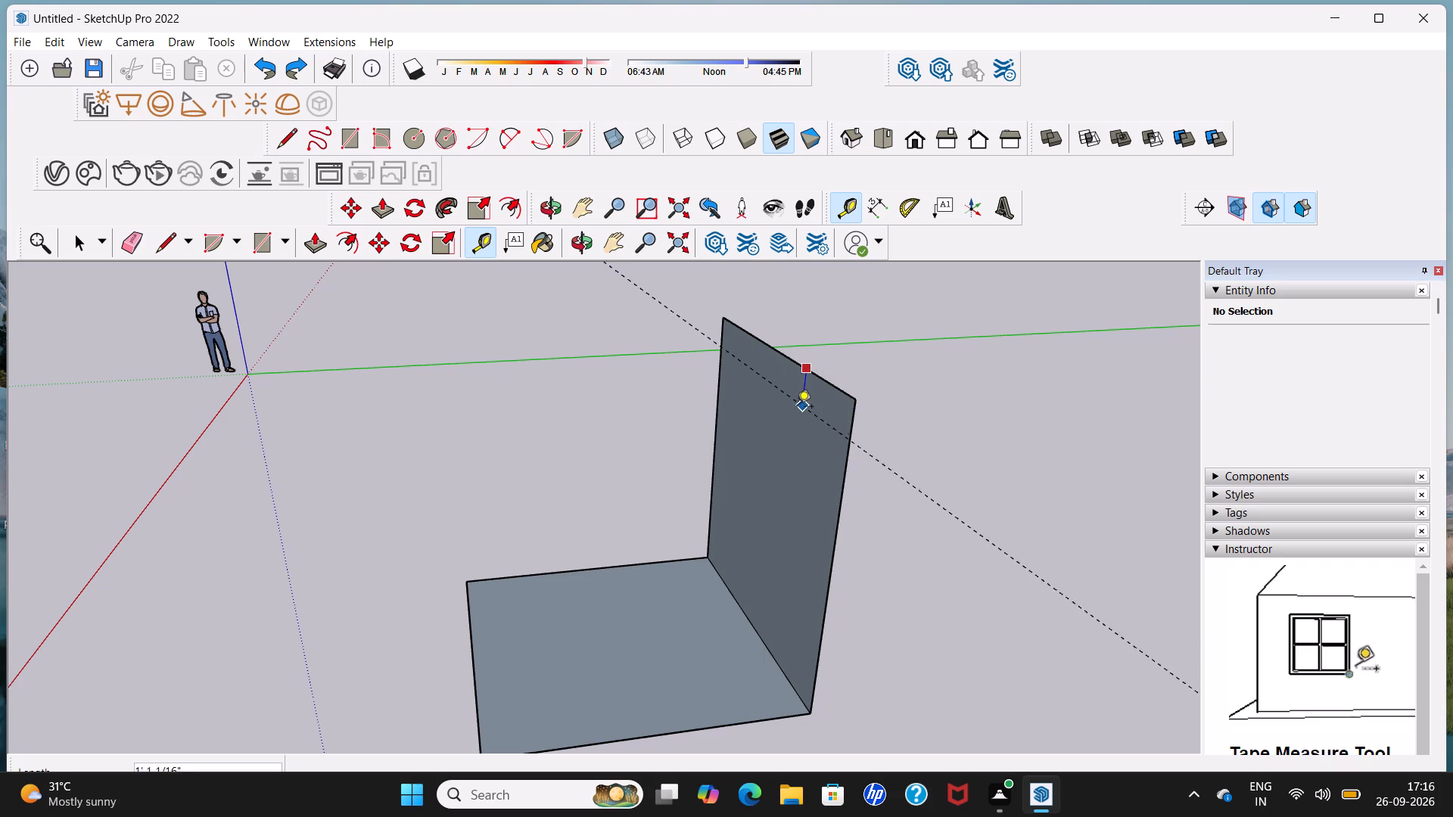
middle_drag(801, 408, 658, 412)
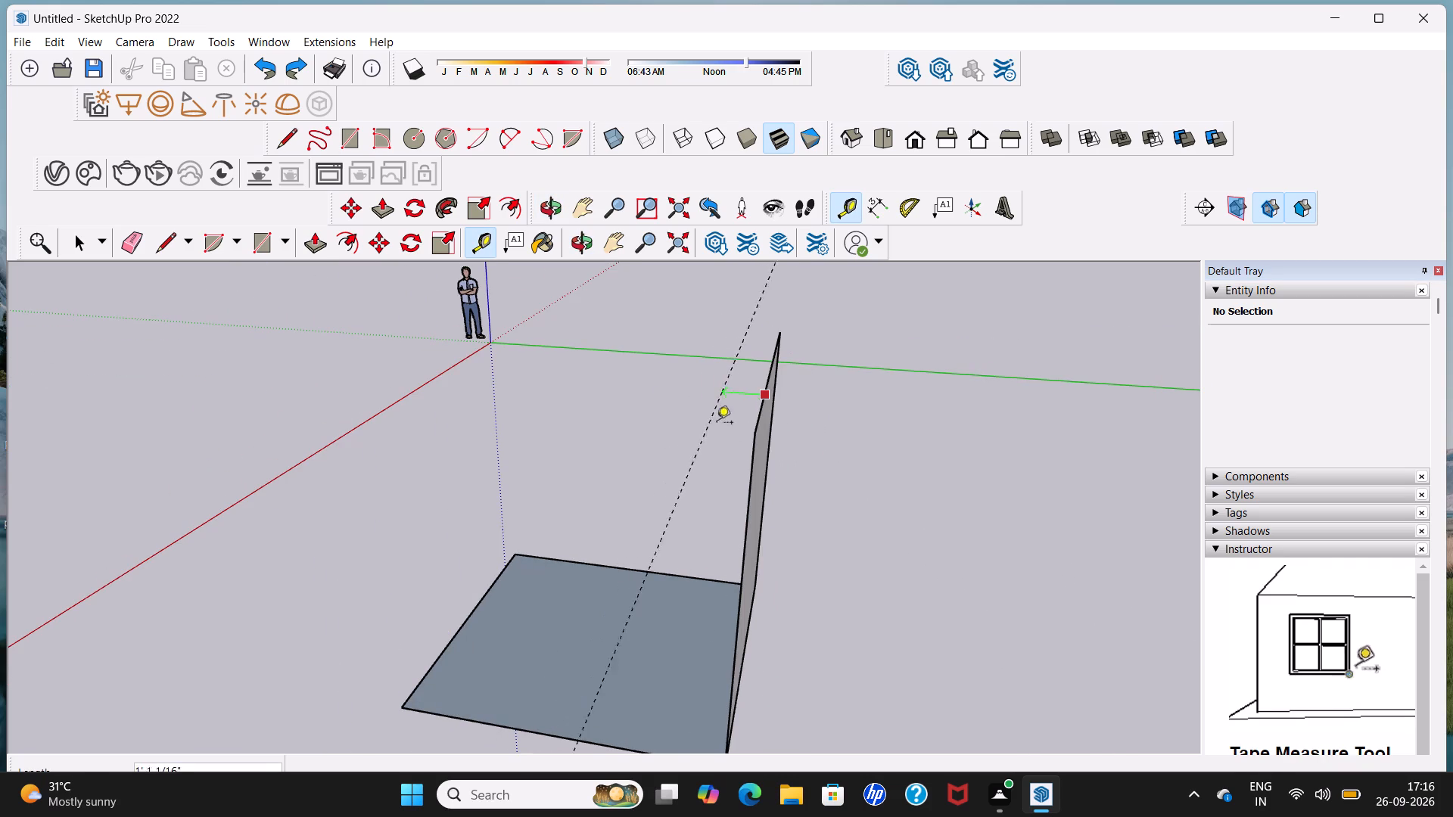
middle_drag(739, 438, 744, 438)
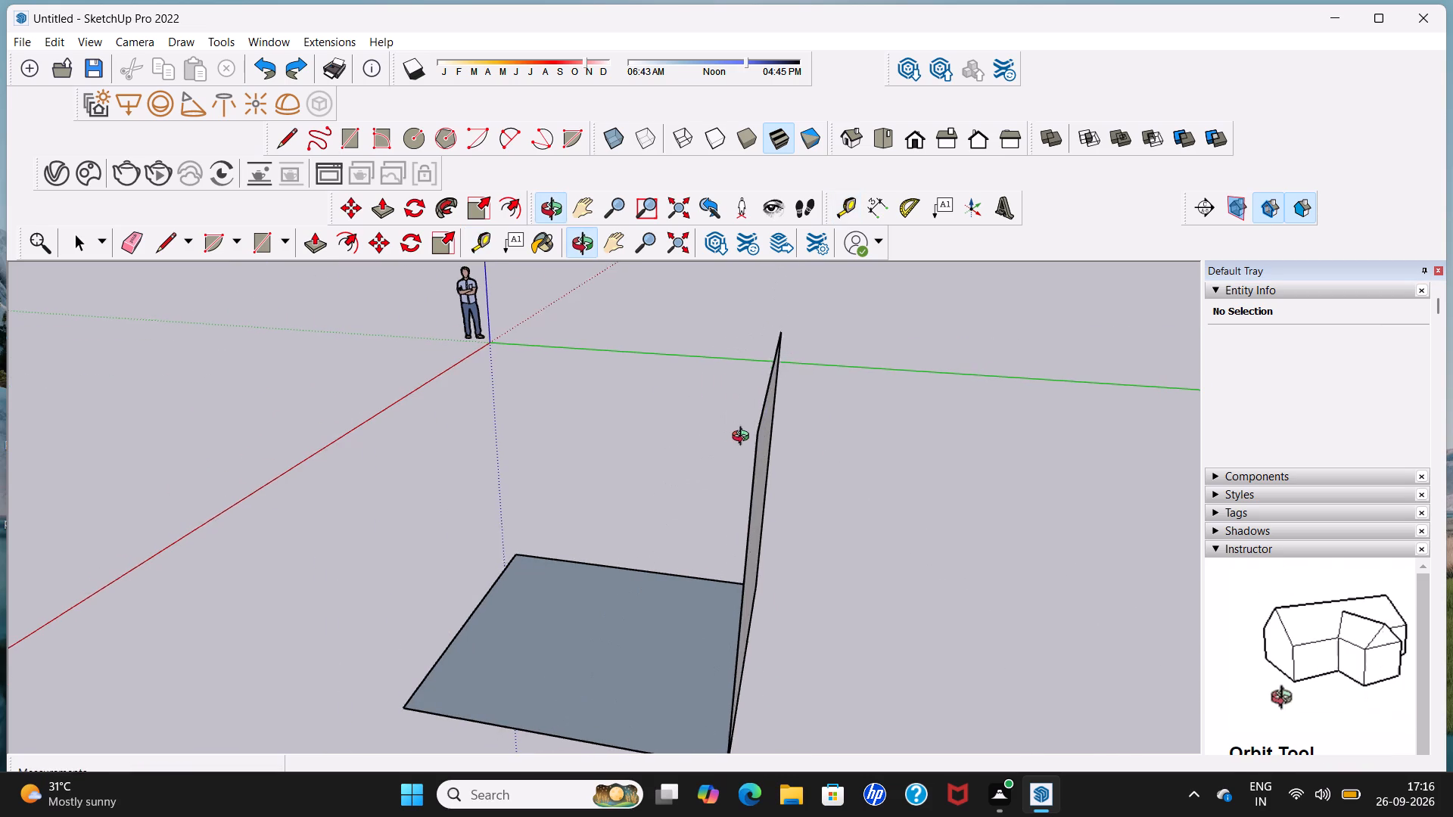
middle_drag(744, 438, 981, 433)
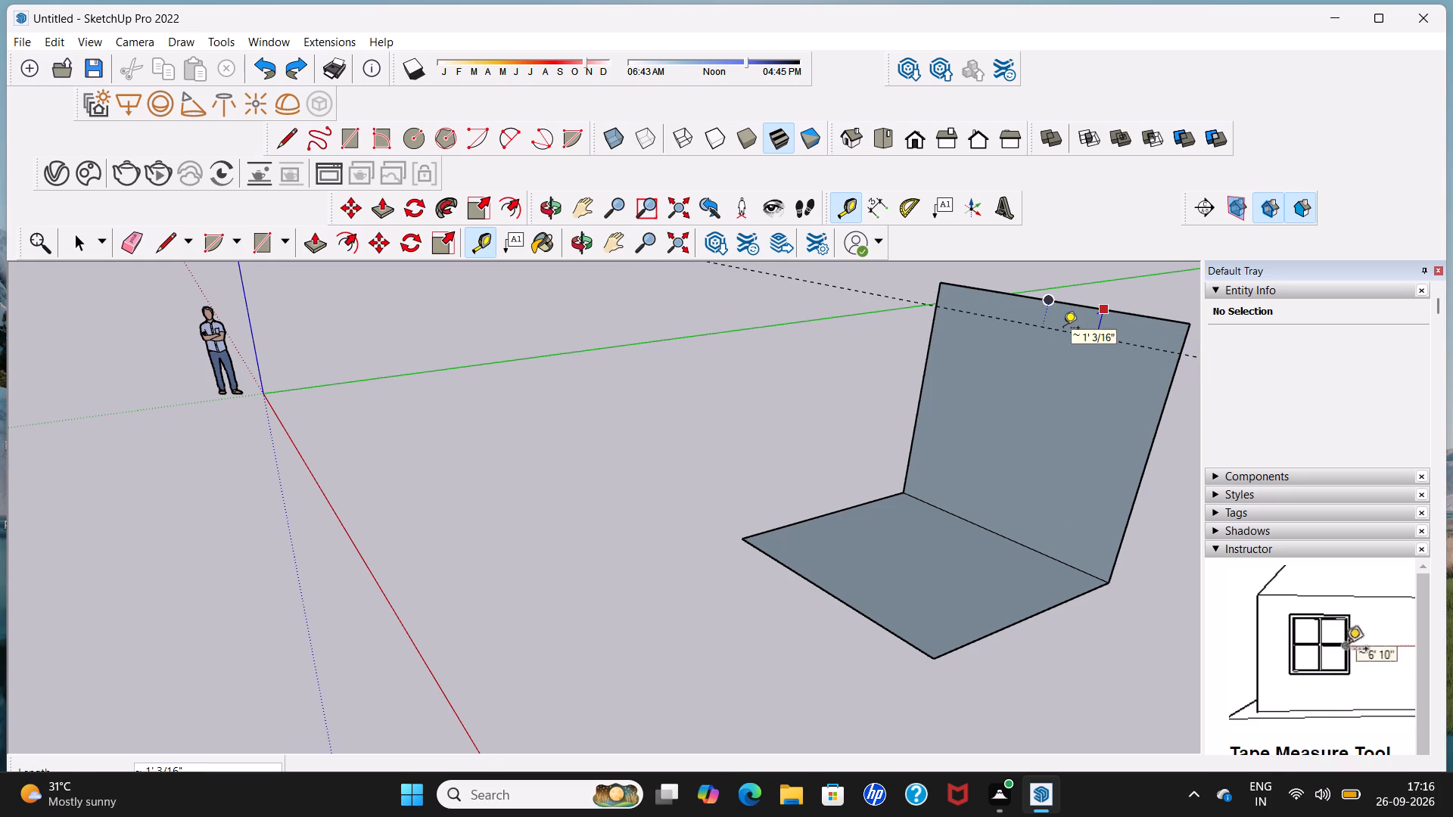
shift+middle_drag(1063, 329, 673, 432)
middle_drag(655, 438, 870, 374)
scroll(689, 457, up, 3)
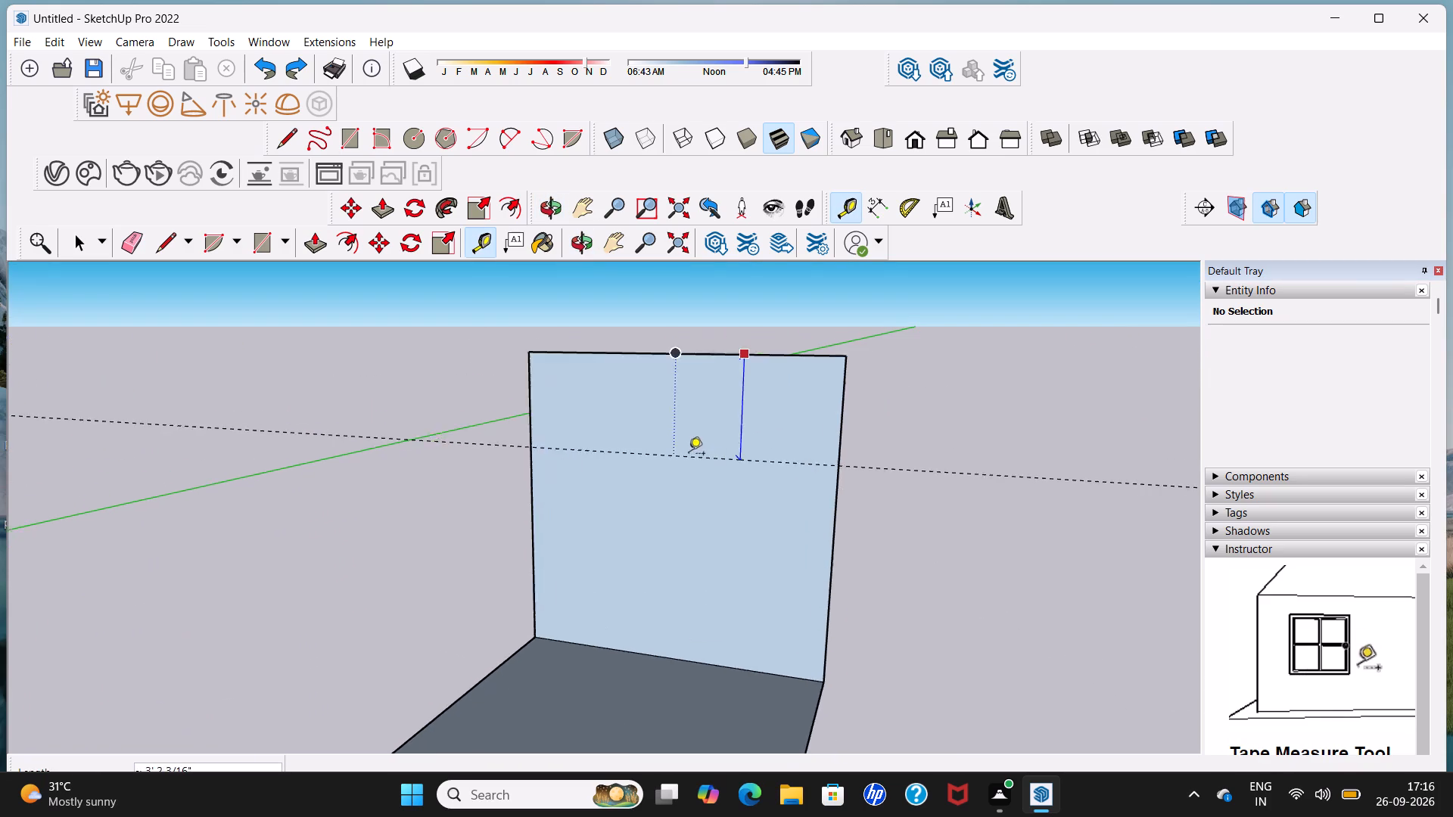
scroll(689, 455, up, 1)
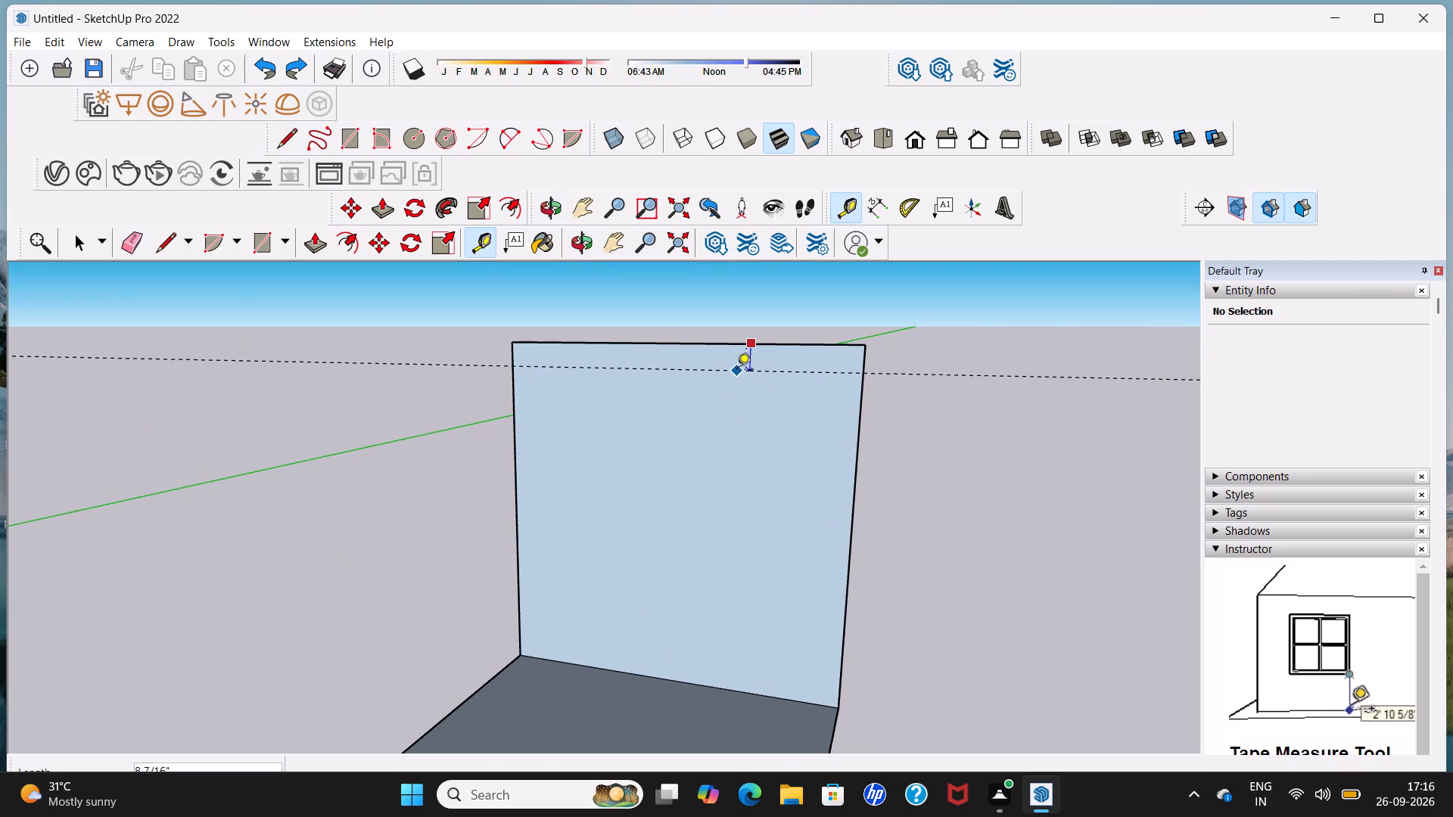
click(737, 371)
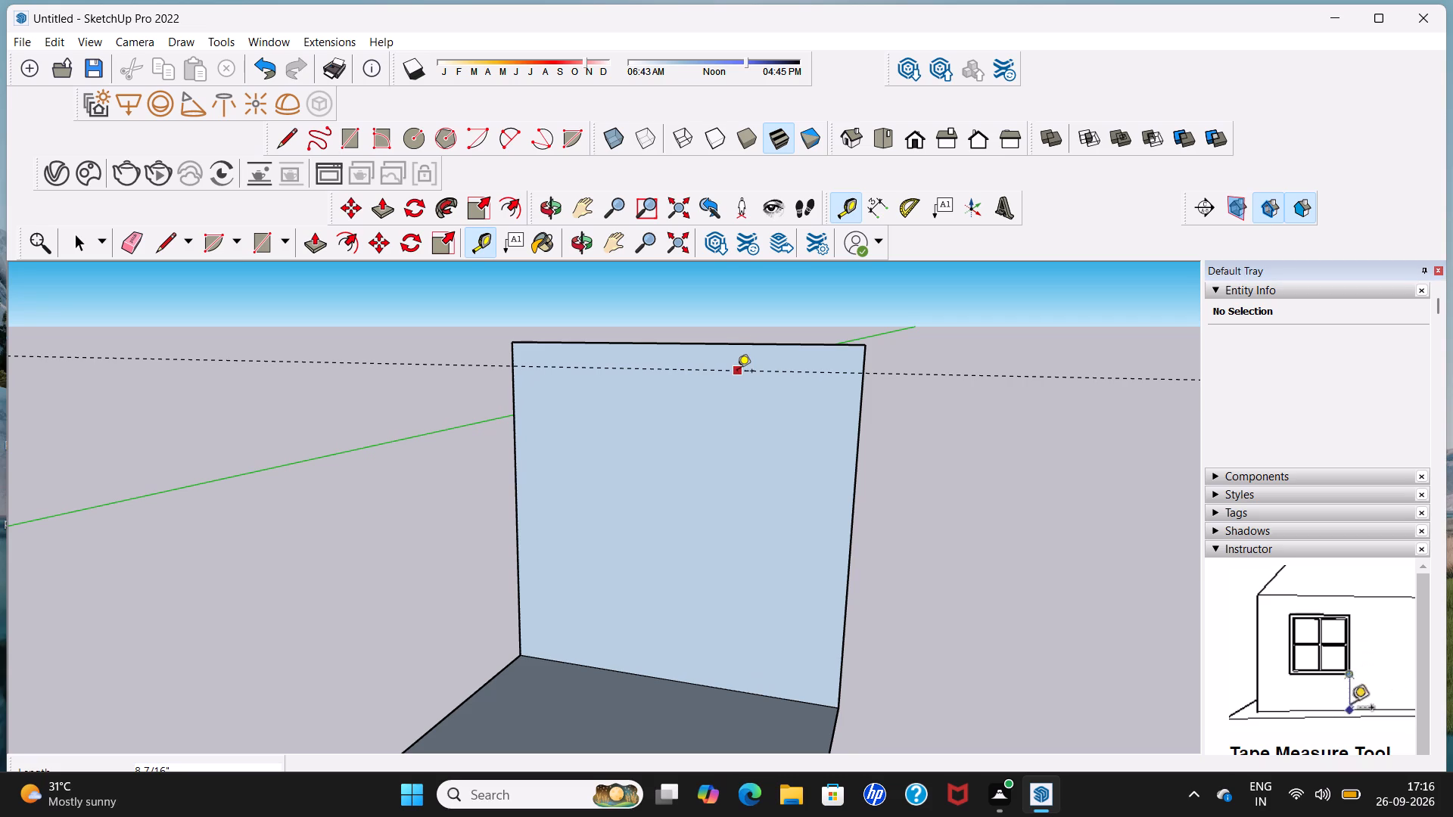
Place a second guide line on the back wall, 3' below the upper guide line.
click(737, 372)
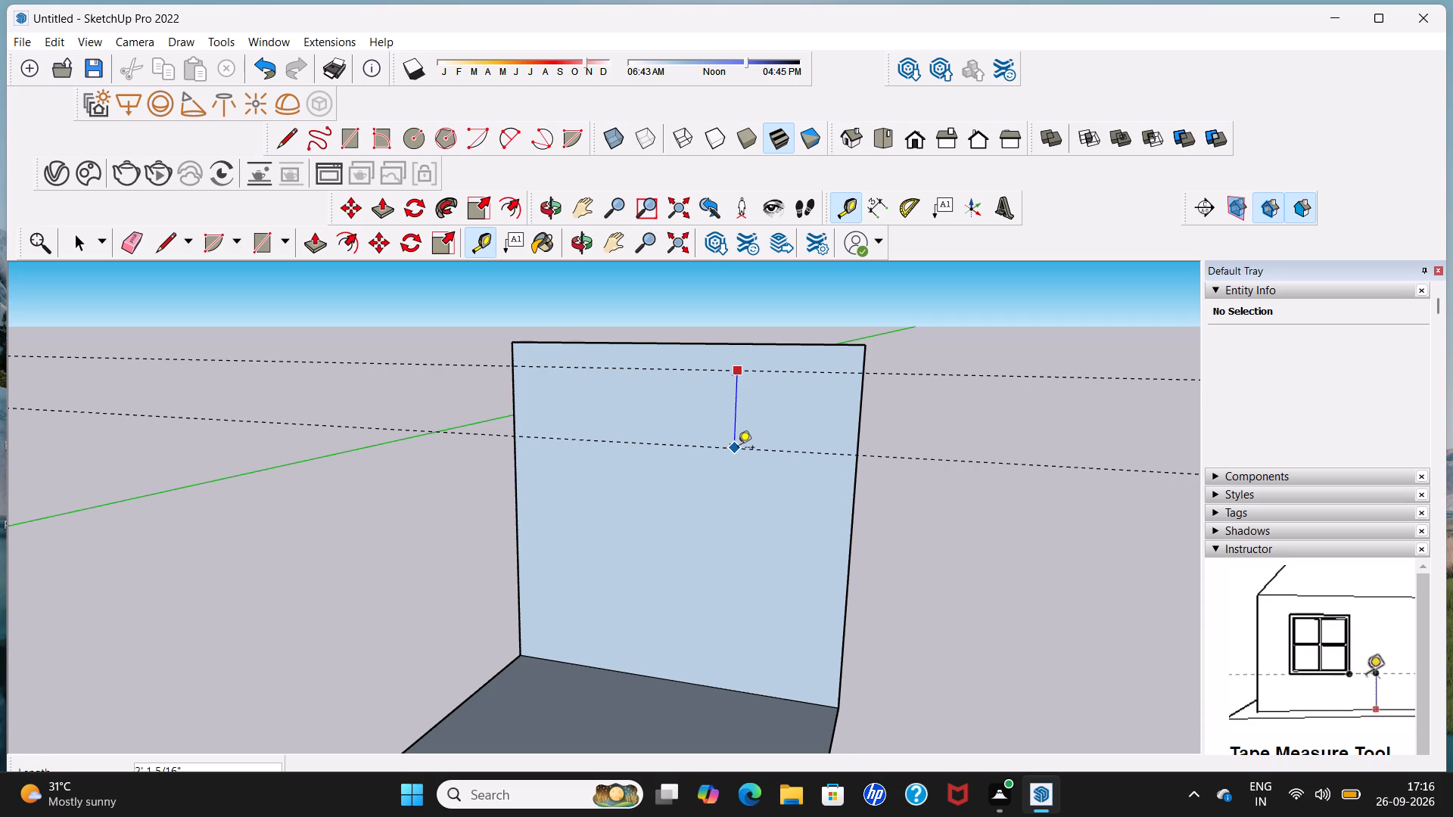
key(3)
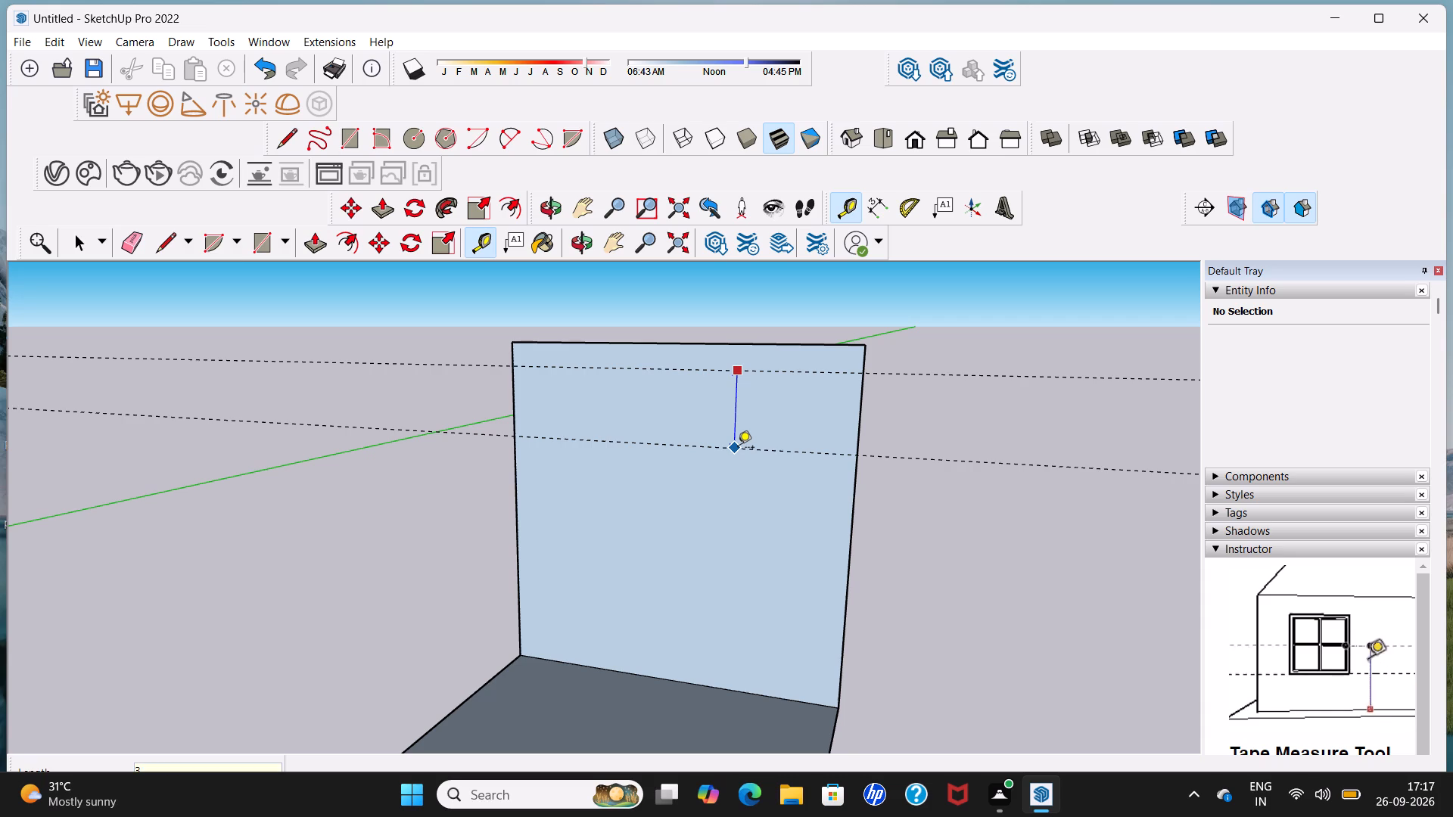
key(apostrophe)
key(Return)
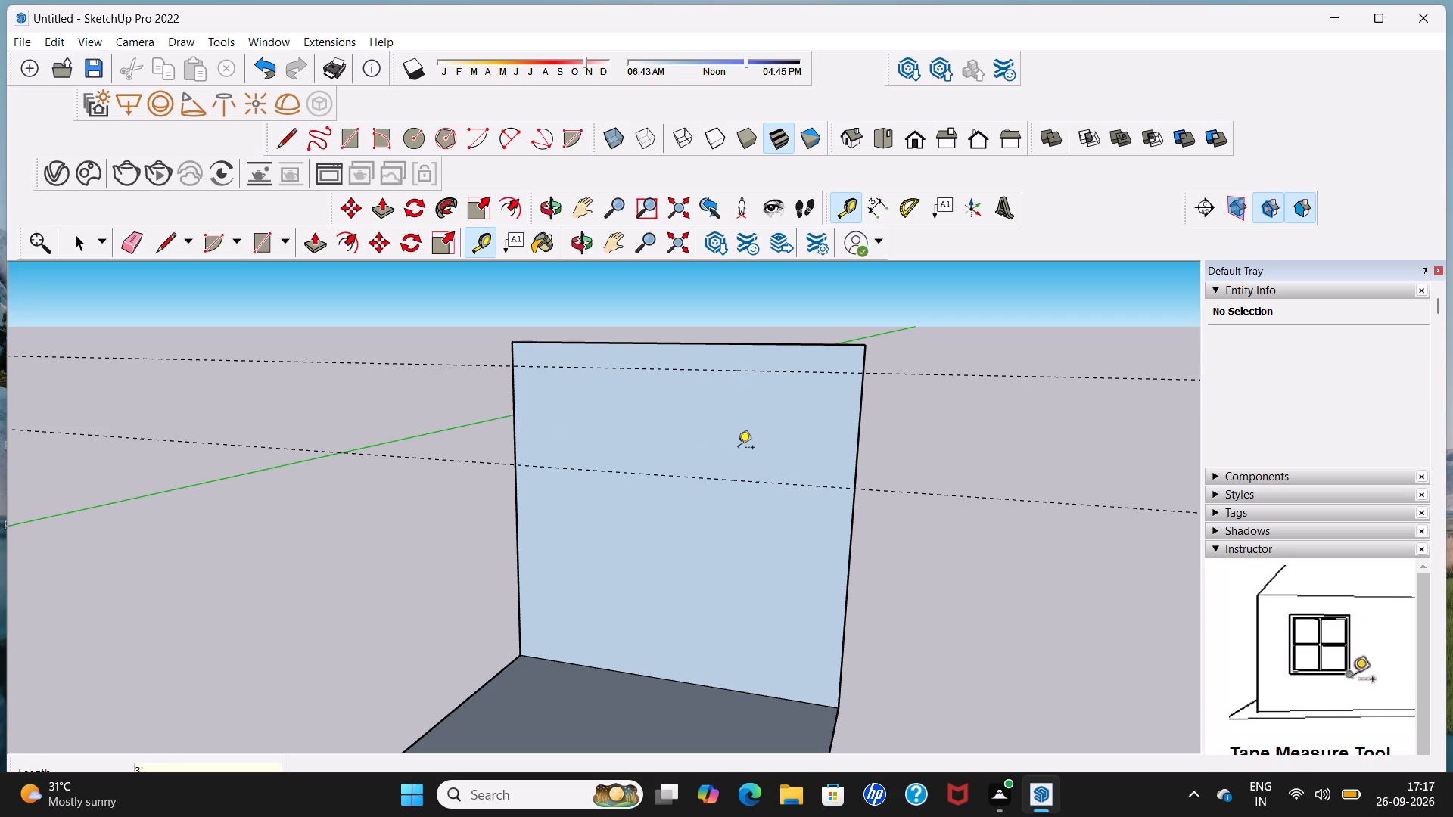
Place a third guide line on the back wall, about 3' 5 1/8" above the edge where it meets the floor.
scroll(738, 450, down, 1)
middle_drag(738, 450, 781, 417)
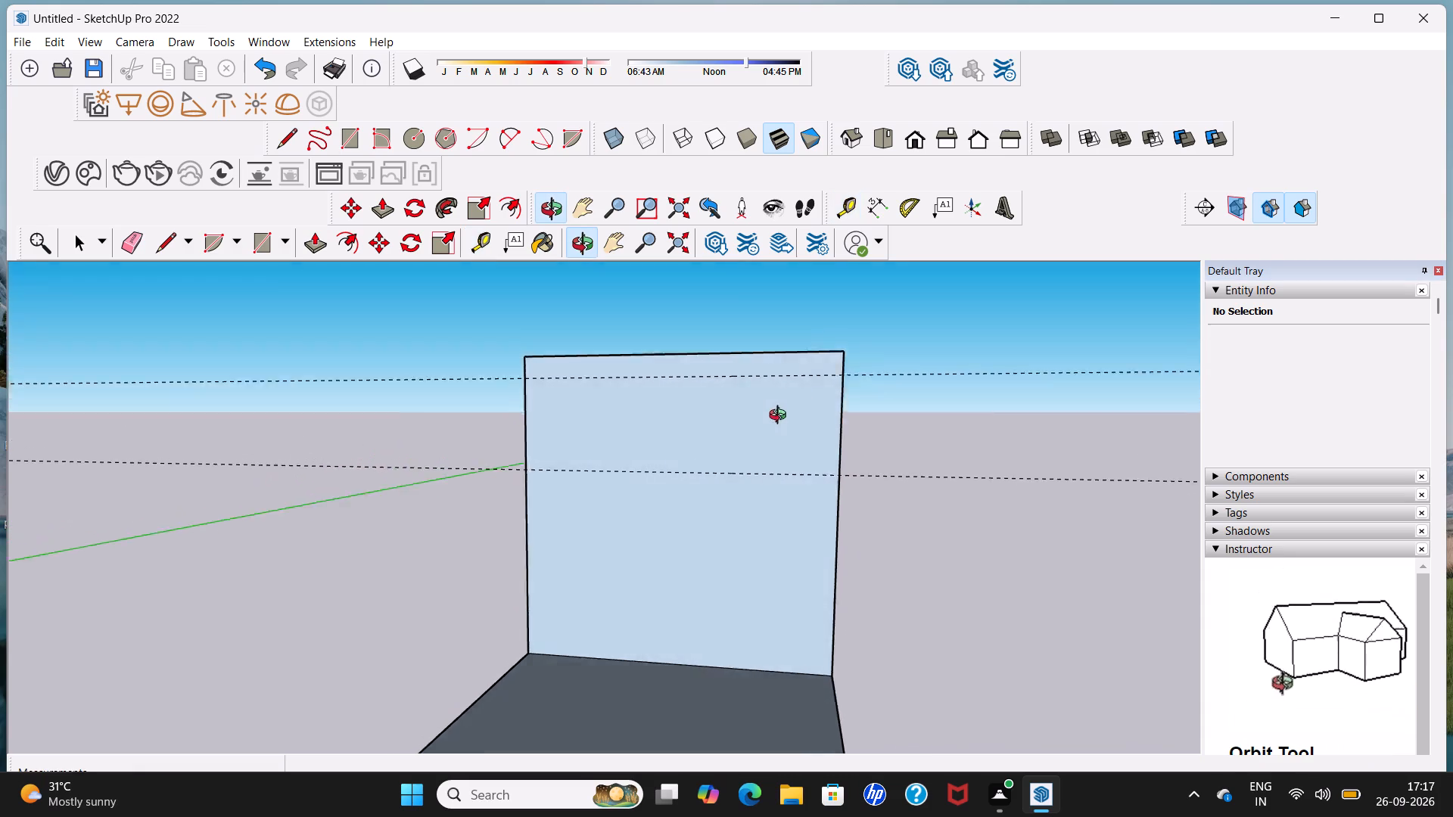
middle_drag(781, 417, 832, 362)
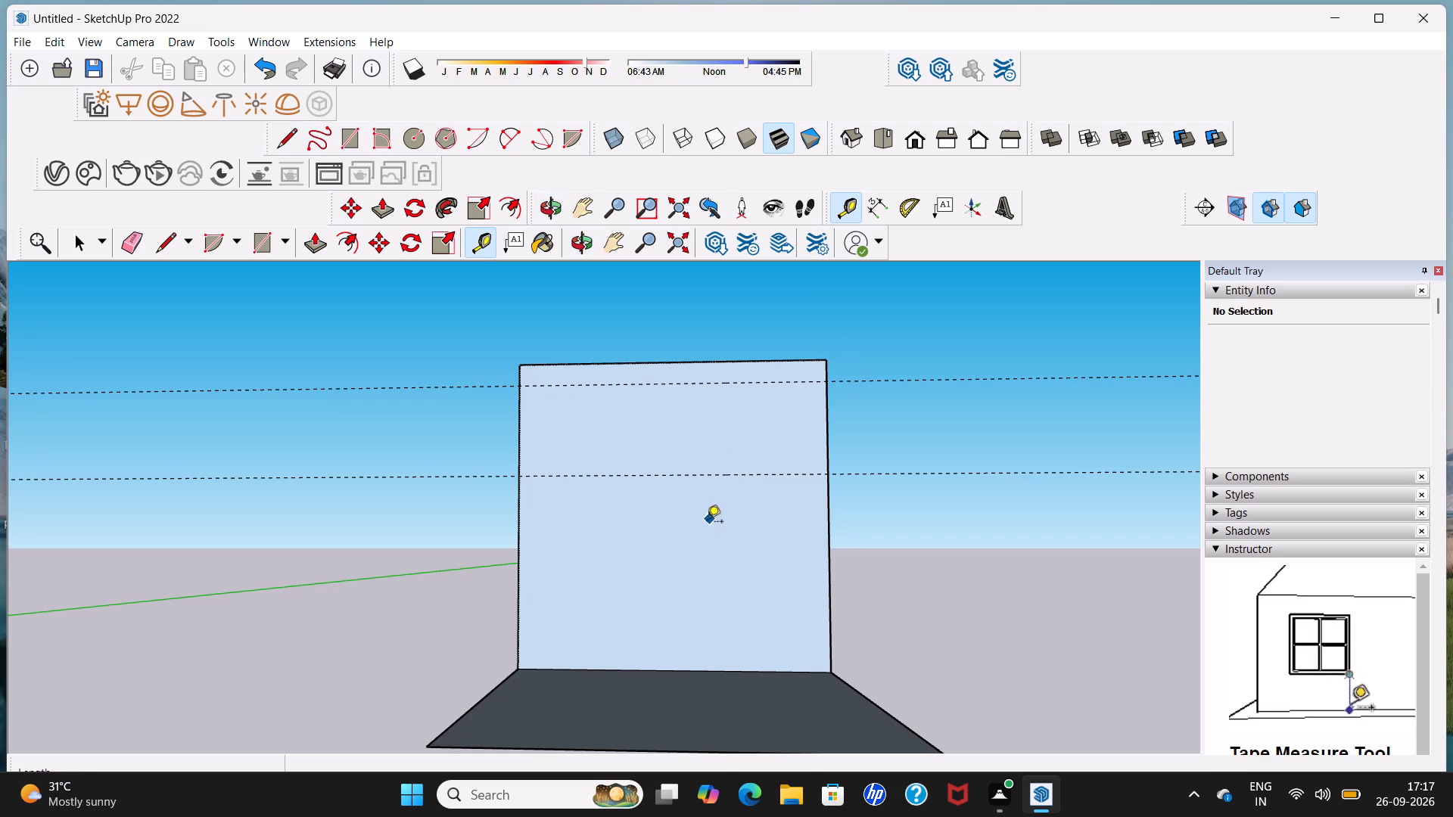
click(640, 668)
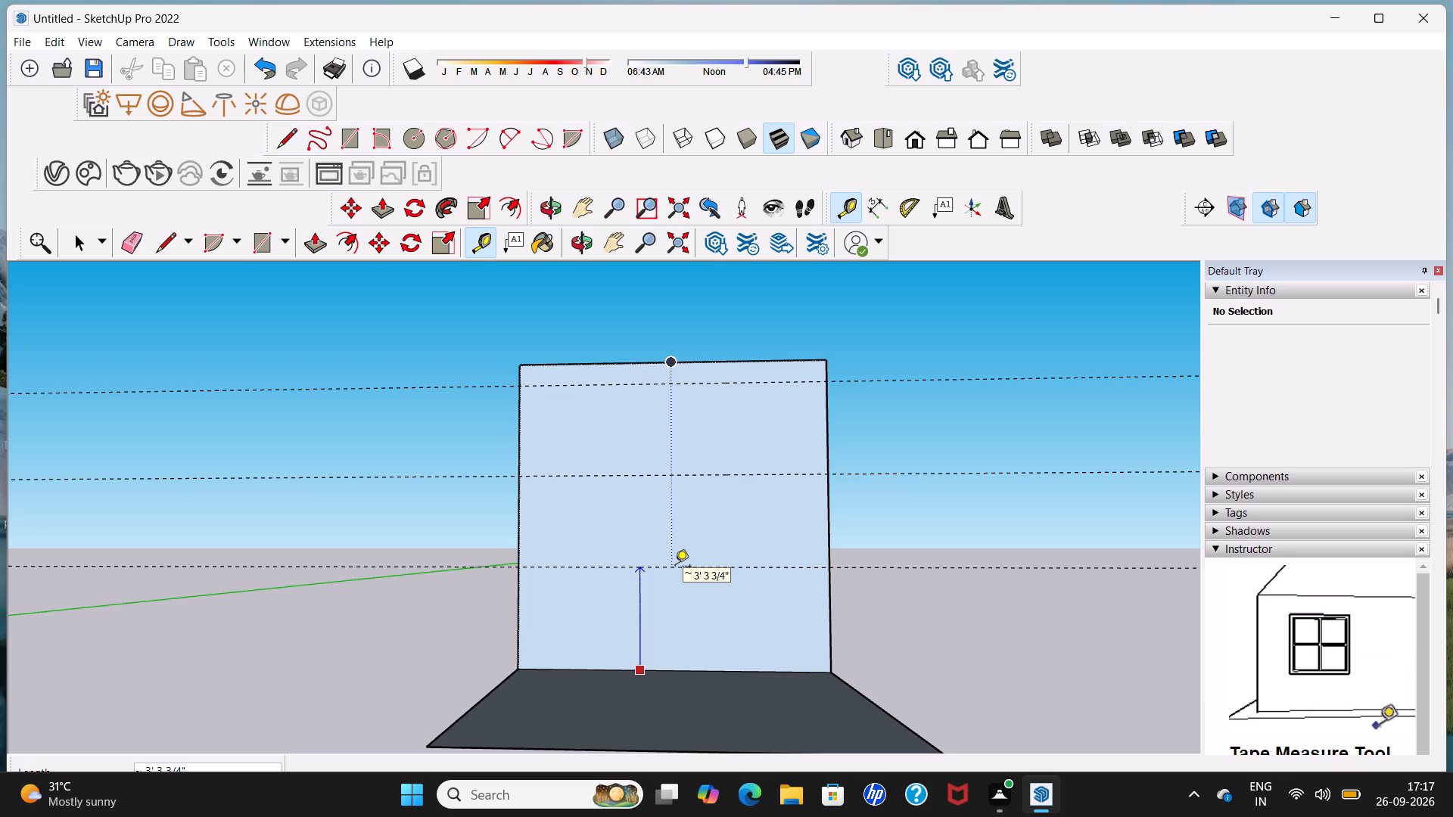
middle_drag(675, 567, 660, 498)
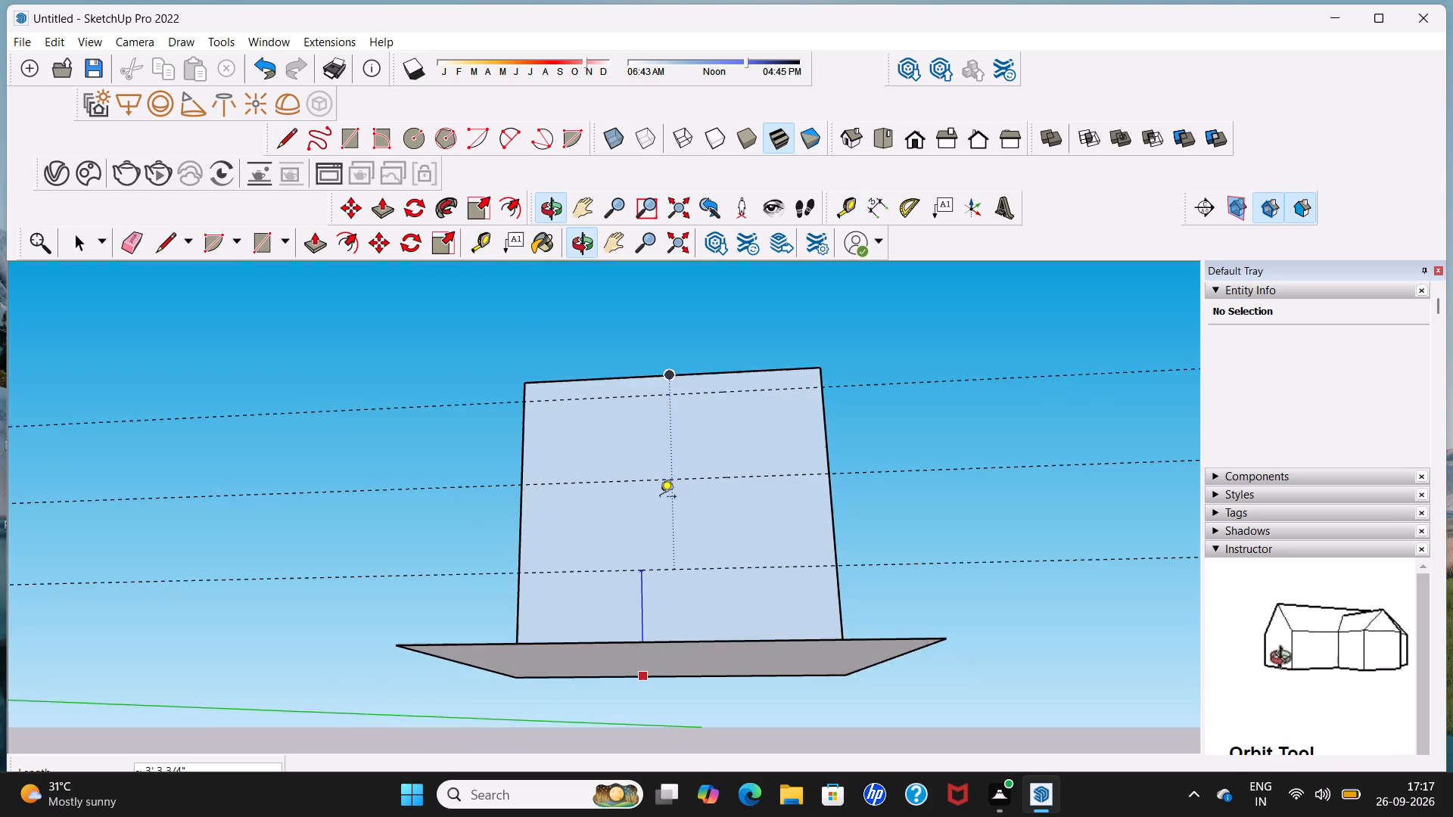
scroll(660, 498, up, 4)
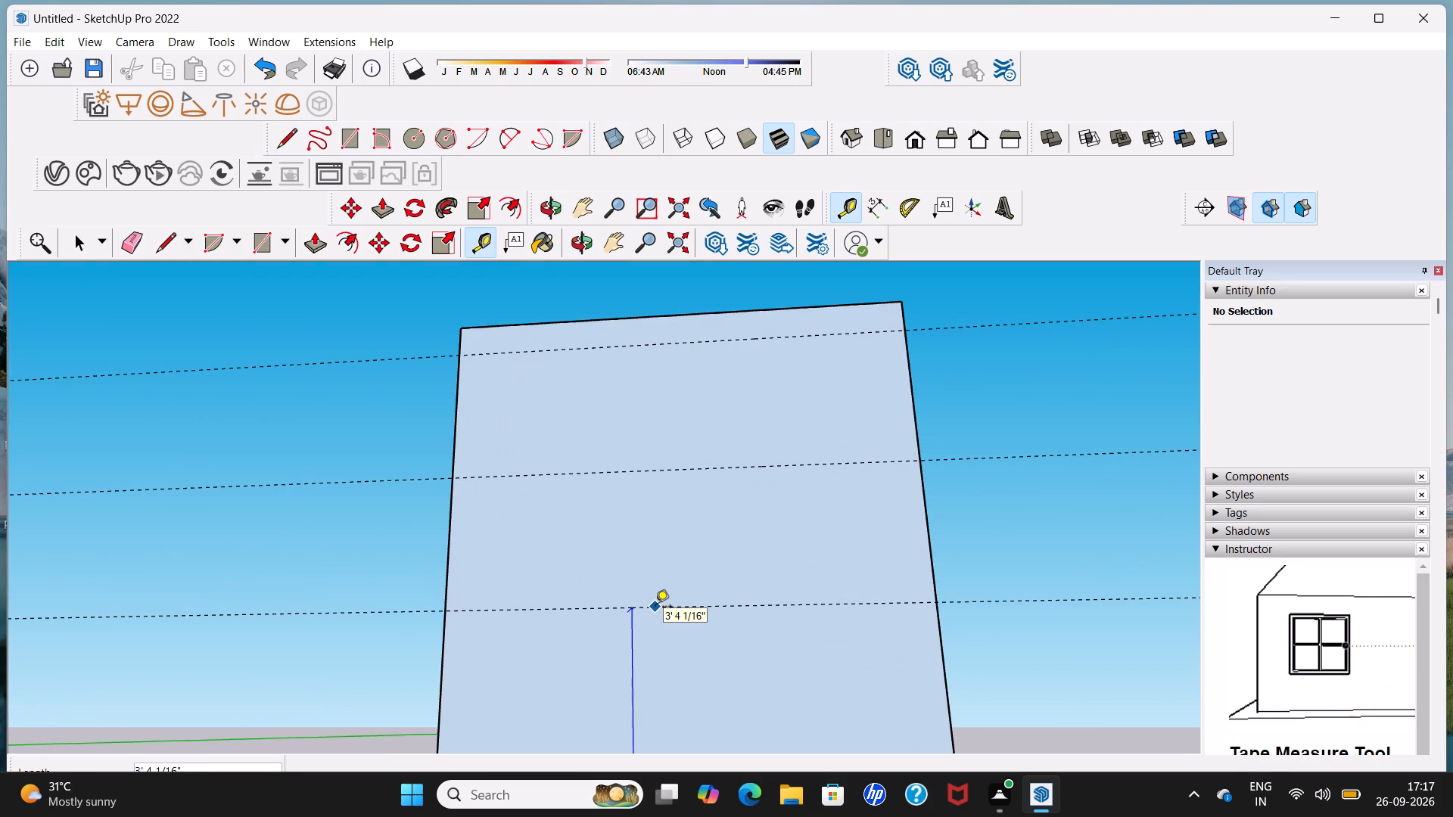
shift+middle_drag(655, 607, 655, 509)
middle_drag(655, 509, 652, 563)
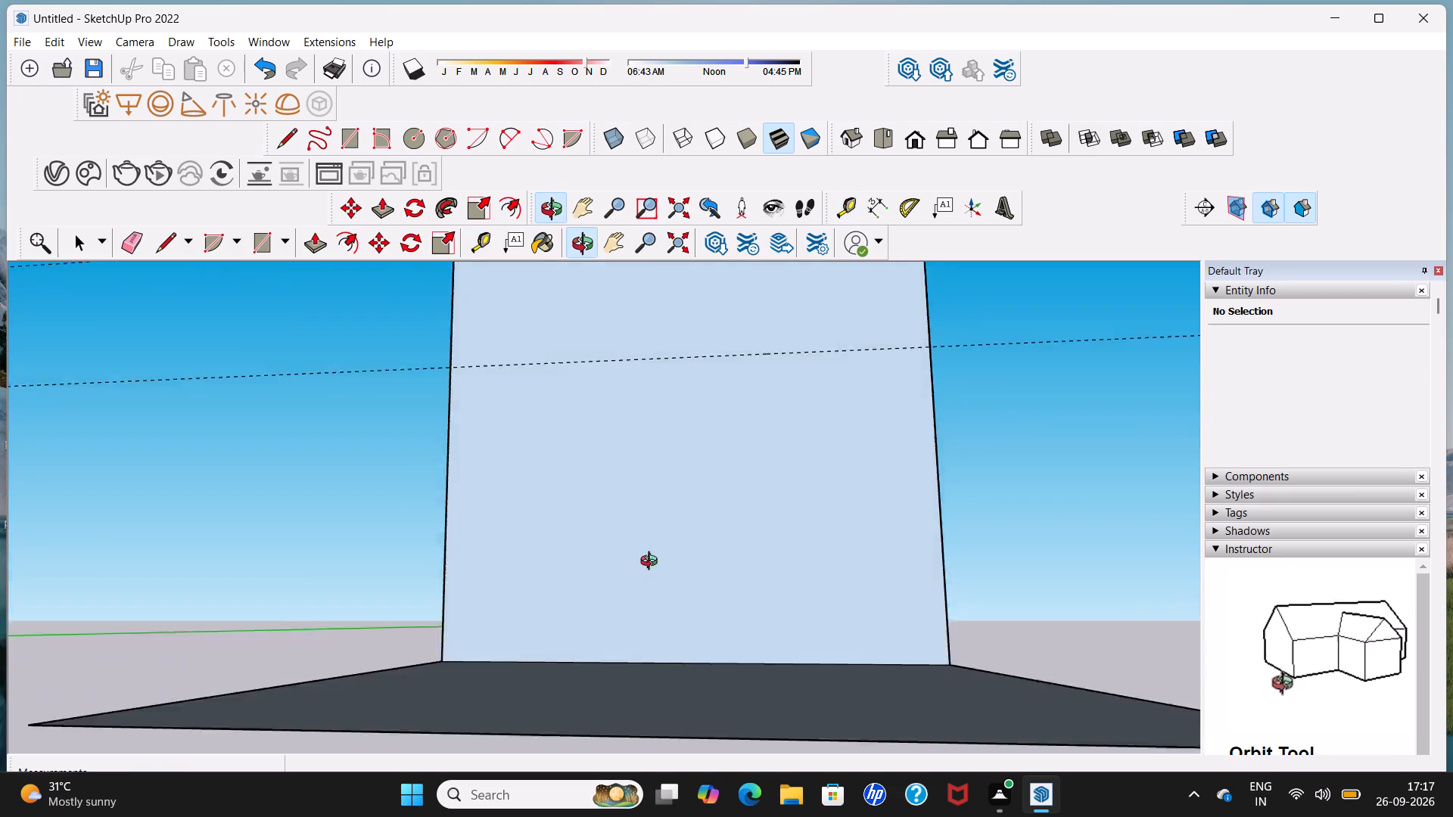
middle_drag(652, 563, 647, 597)
scroll(640, 579, up, 1)
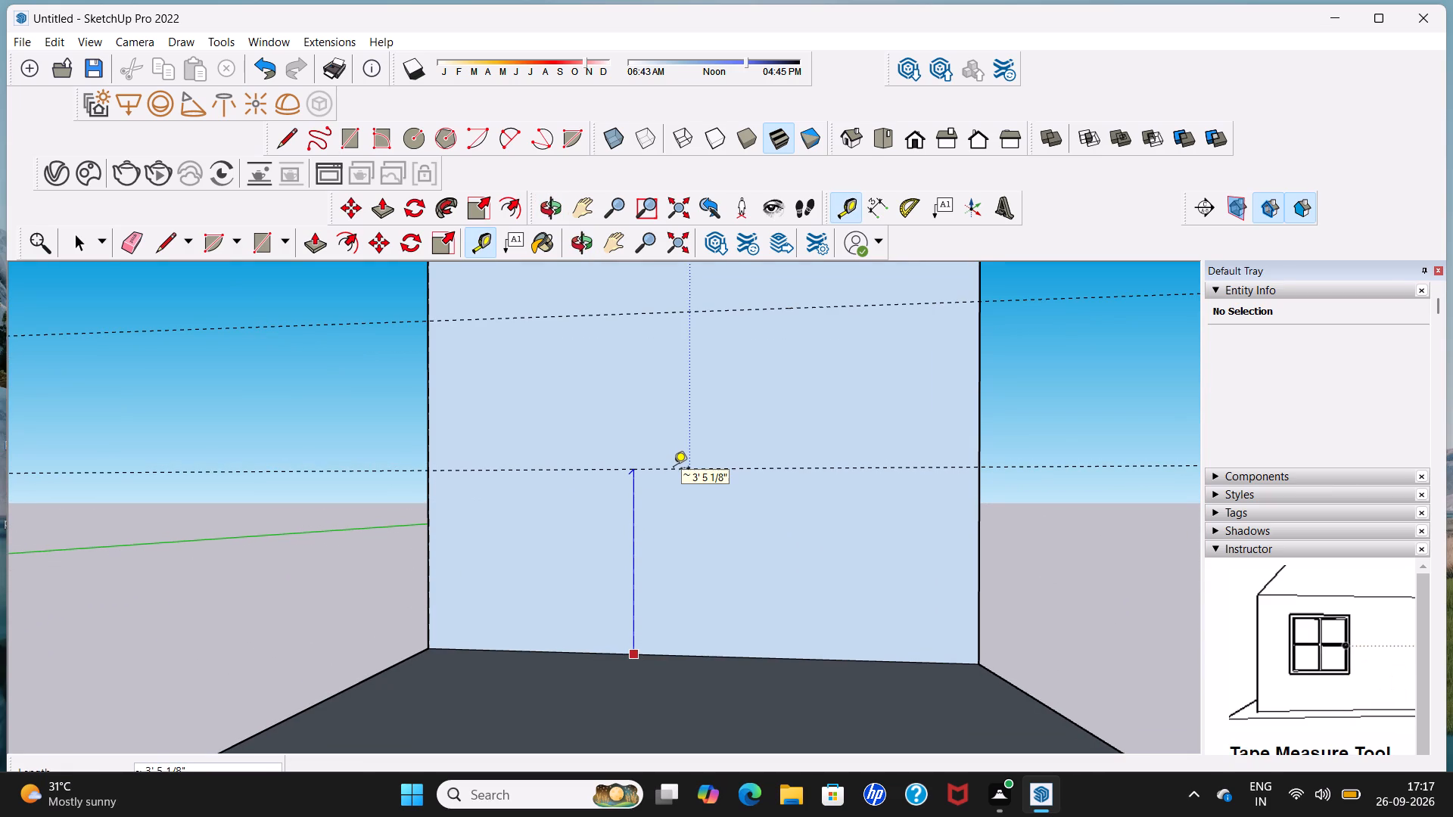
click(674, 469)
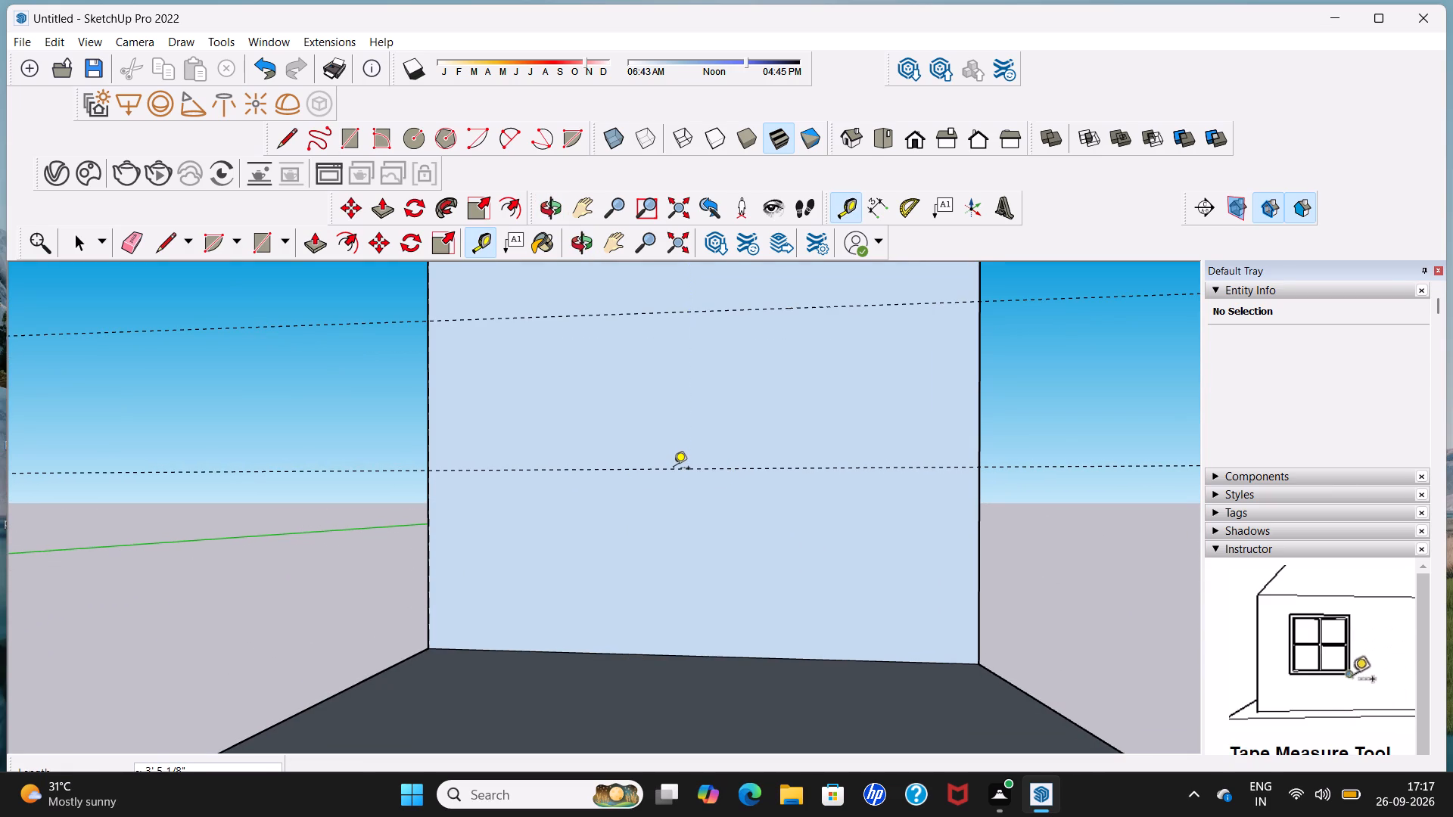
key(space)
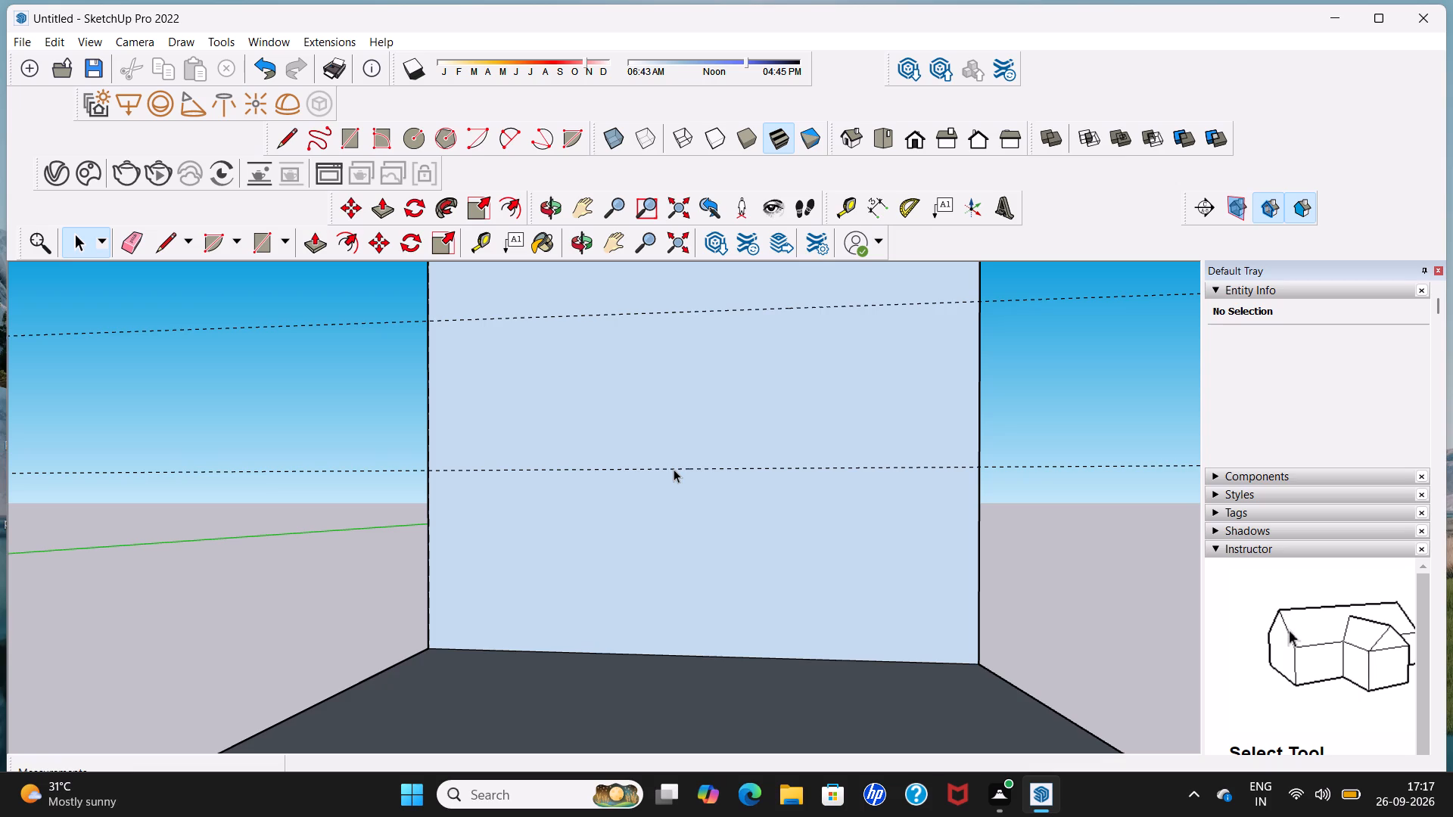
Draw three 10' lines across the back wall from side edge to side edge, one along each guide line.
scroll(674, 470, down, 7)
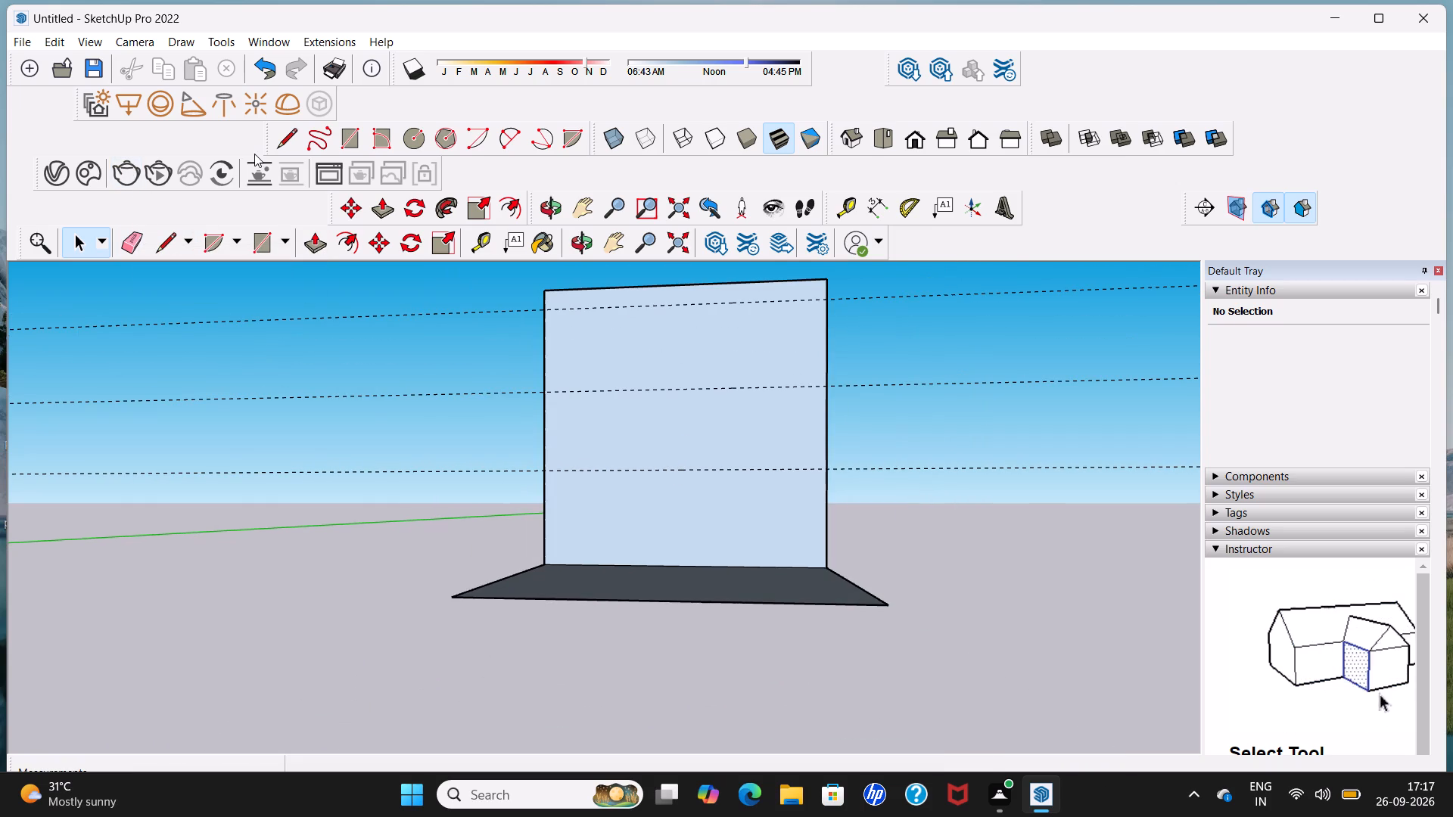
click(285, 141)
scroll(555, 297, up, 5)
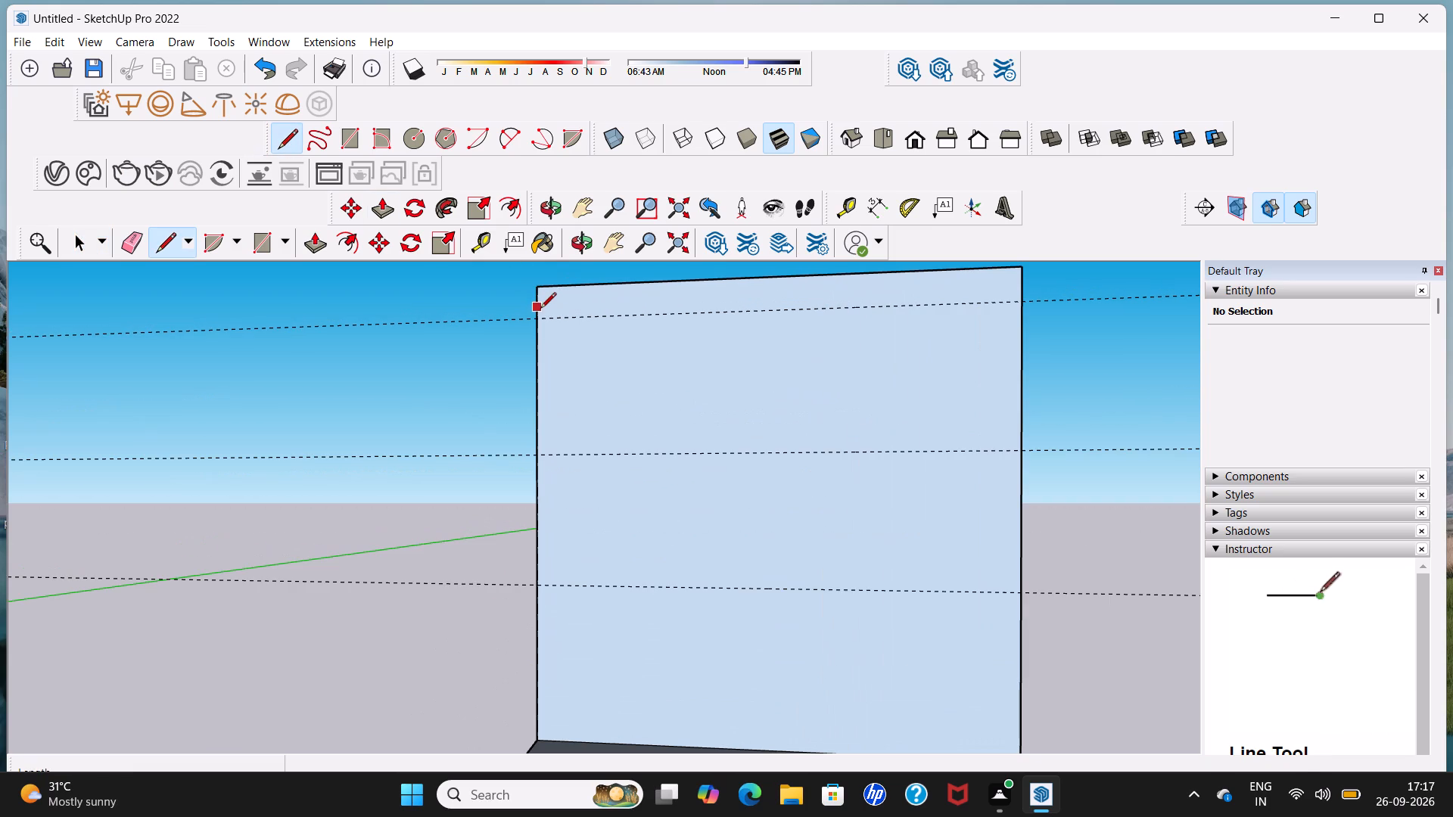
click(540, 319)
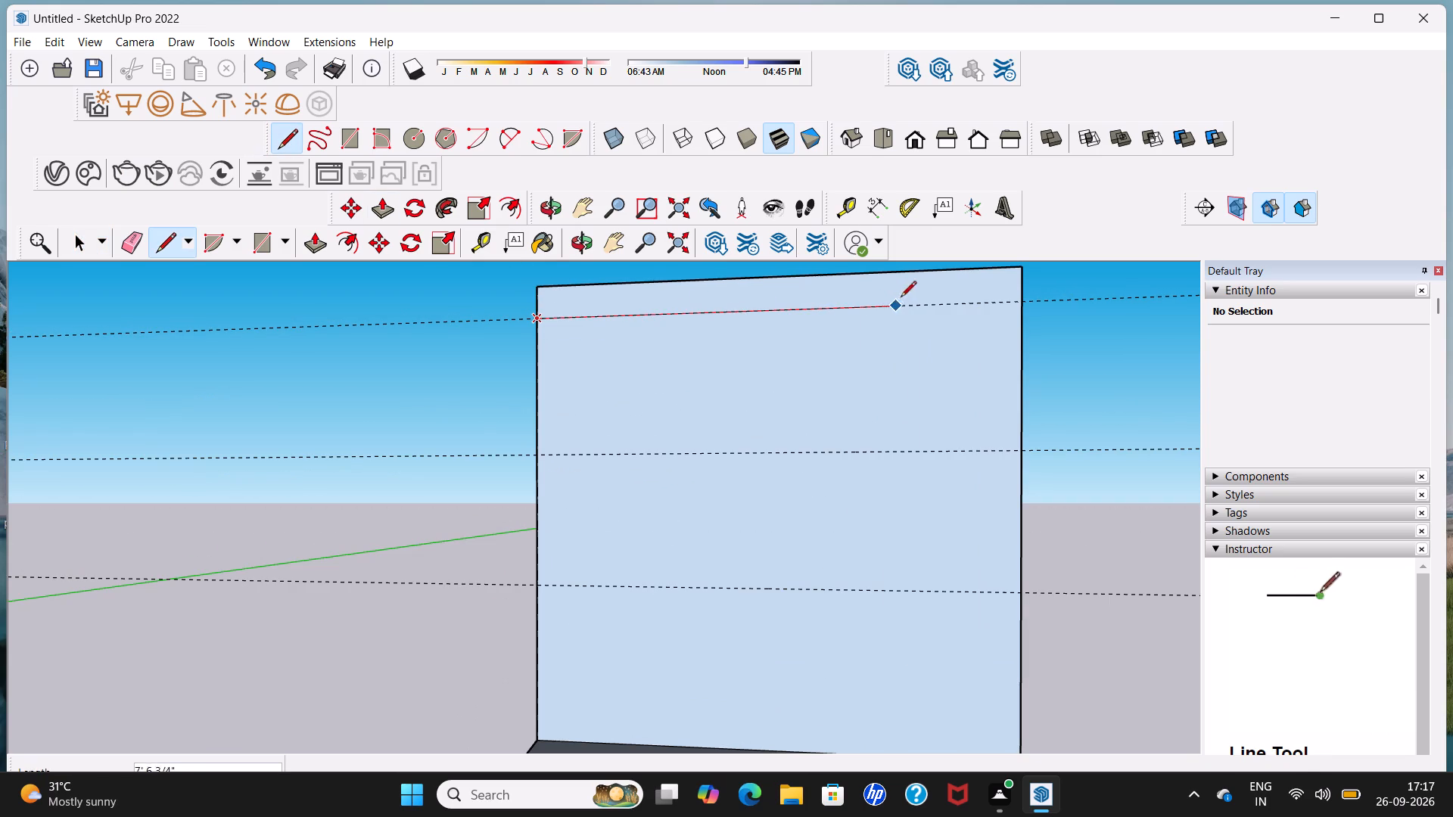
click(1022, 297)
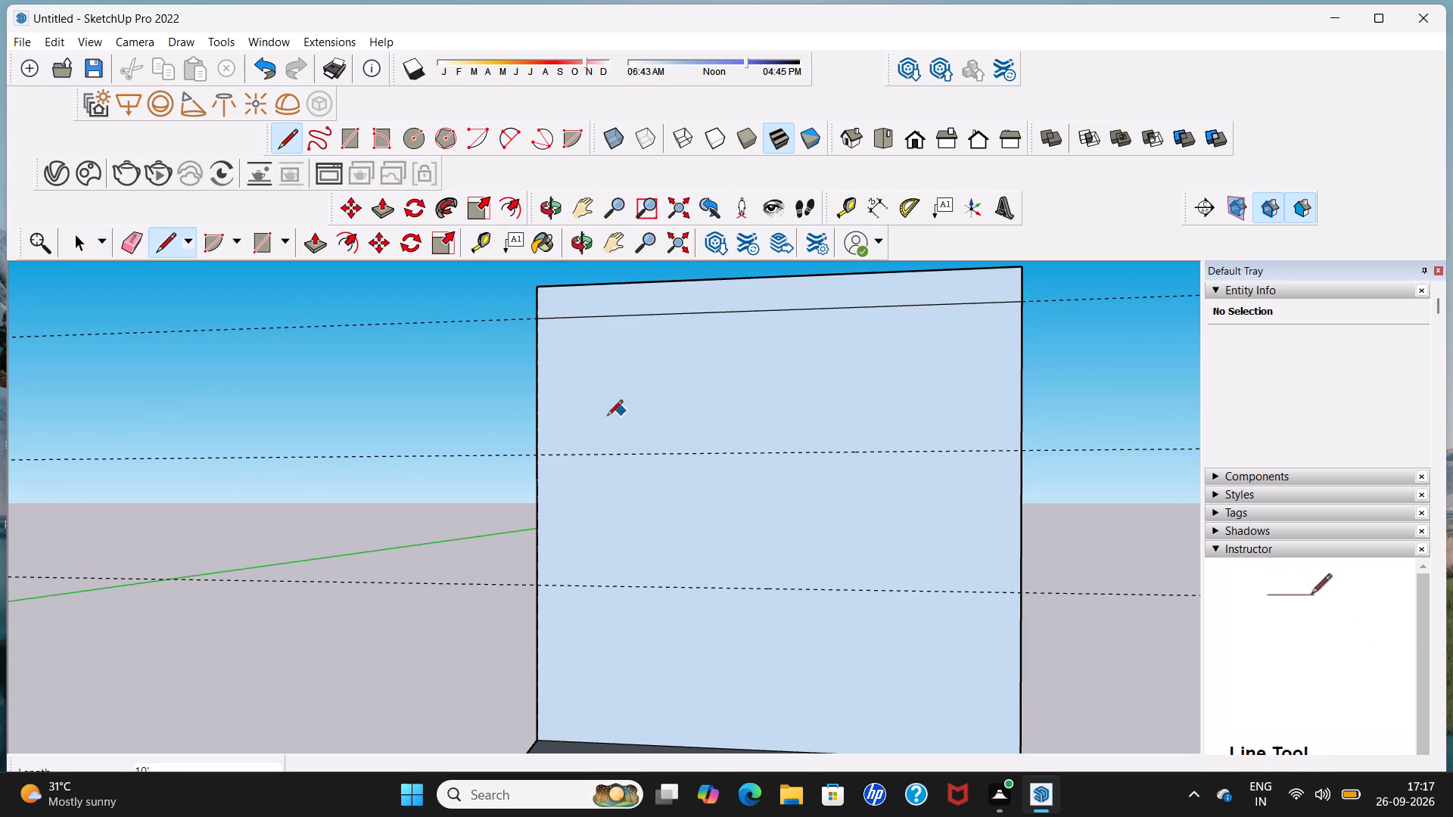
click(541, 453)
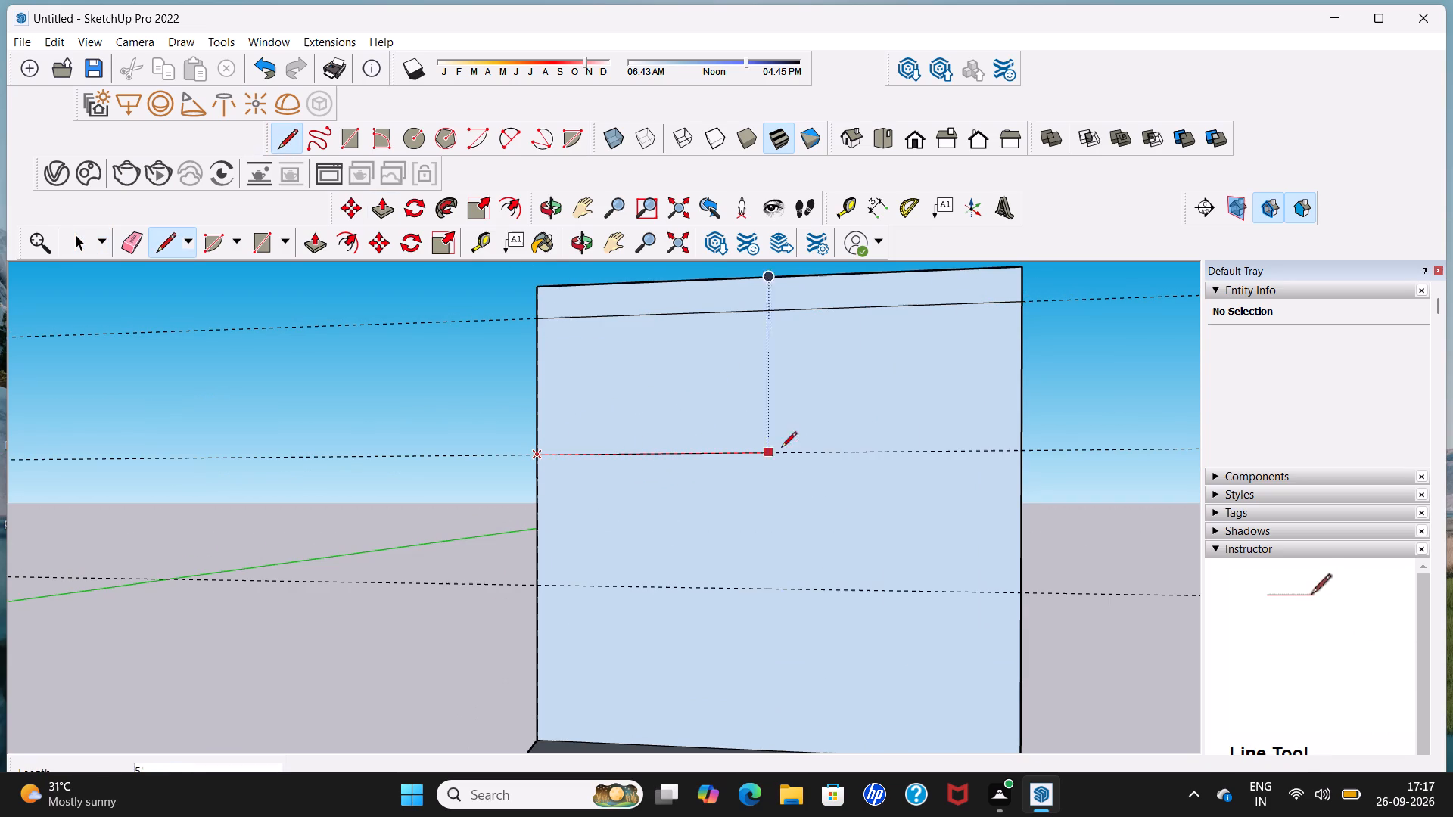
click(1027, 448)
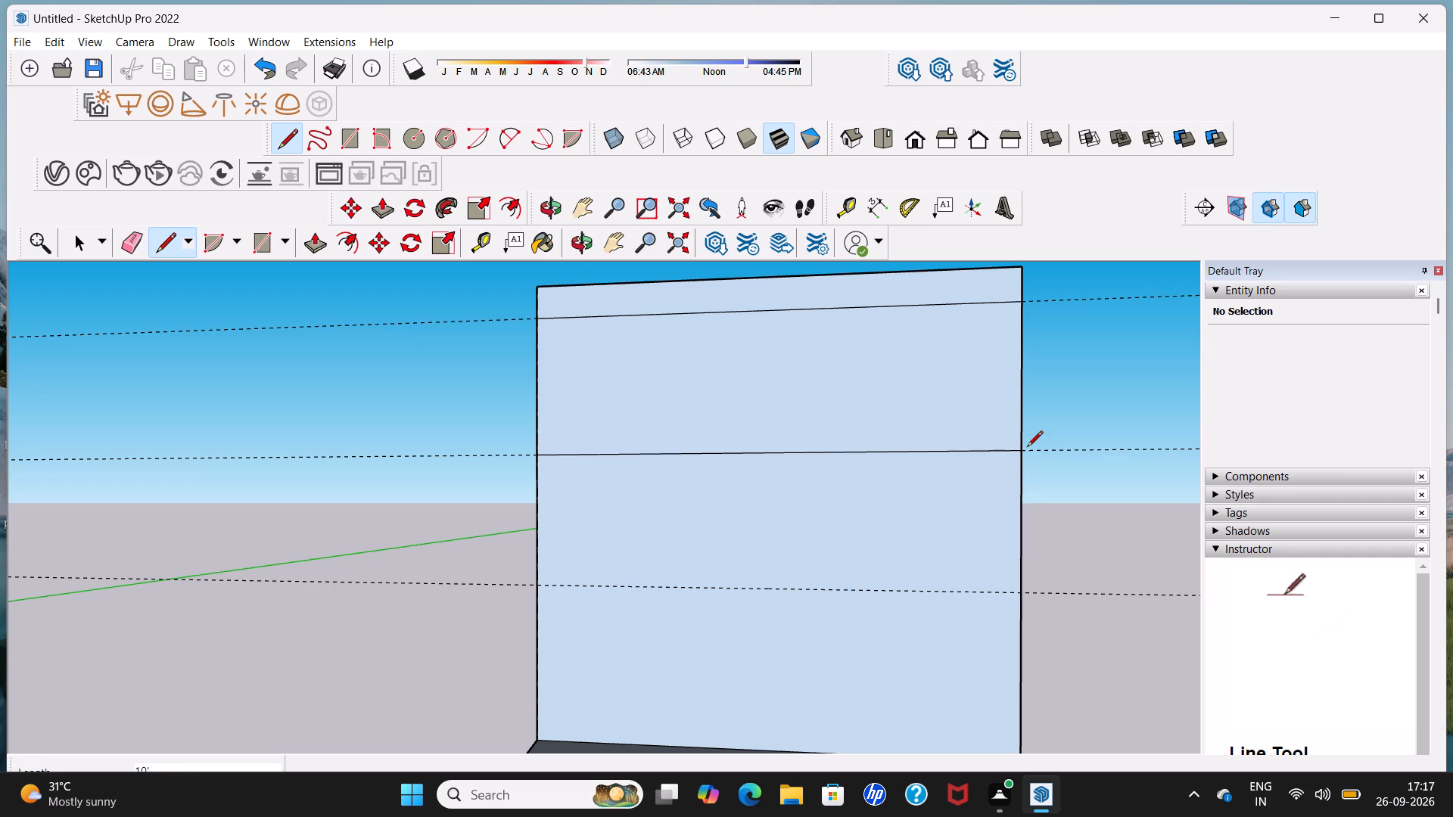
scroll(1027, 448, down, 7)
scroll(747, 581, up, 5)
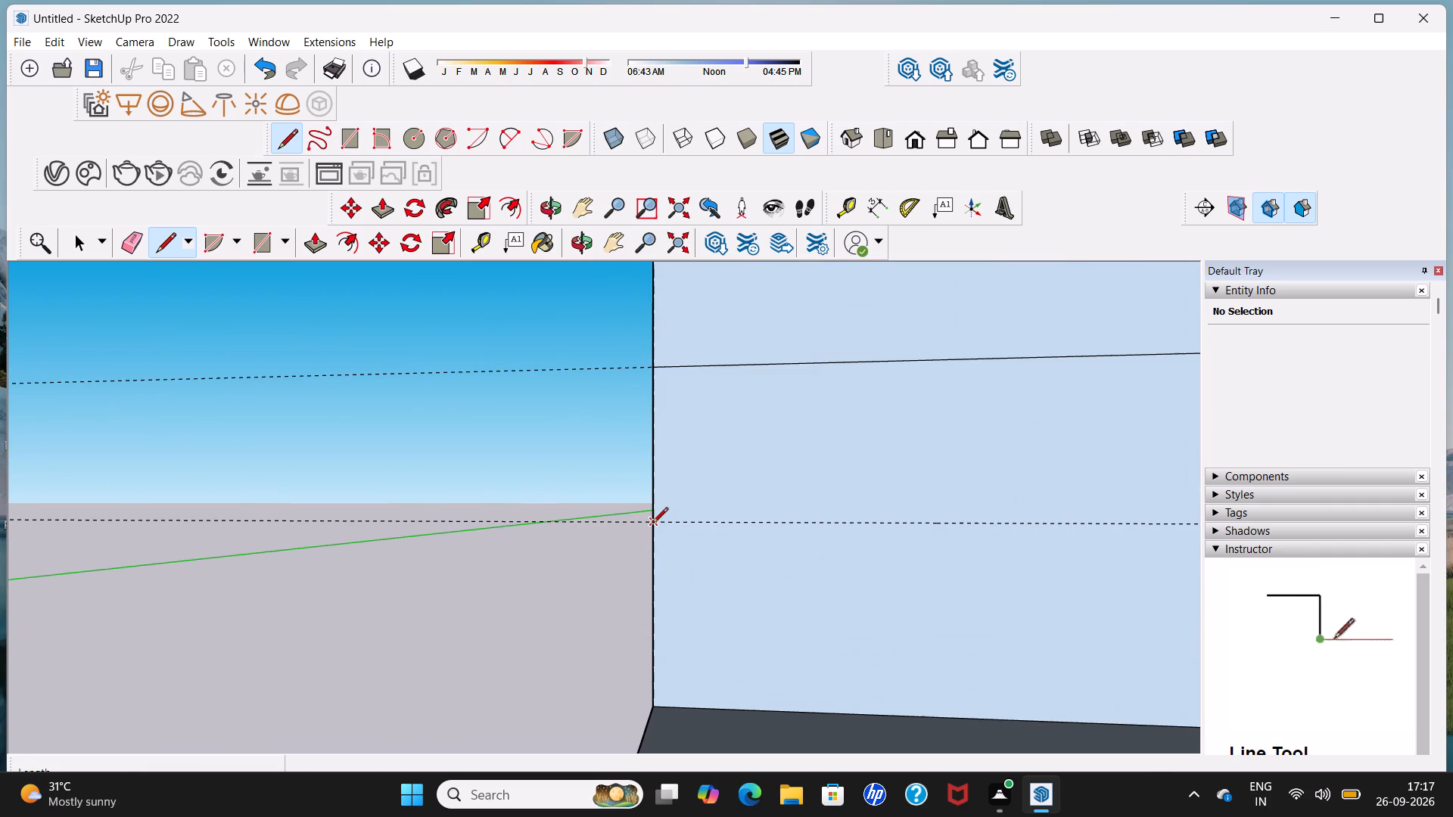
click(652, 523)
scroll(836, 519, down, 9)
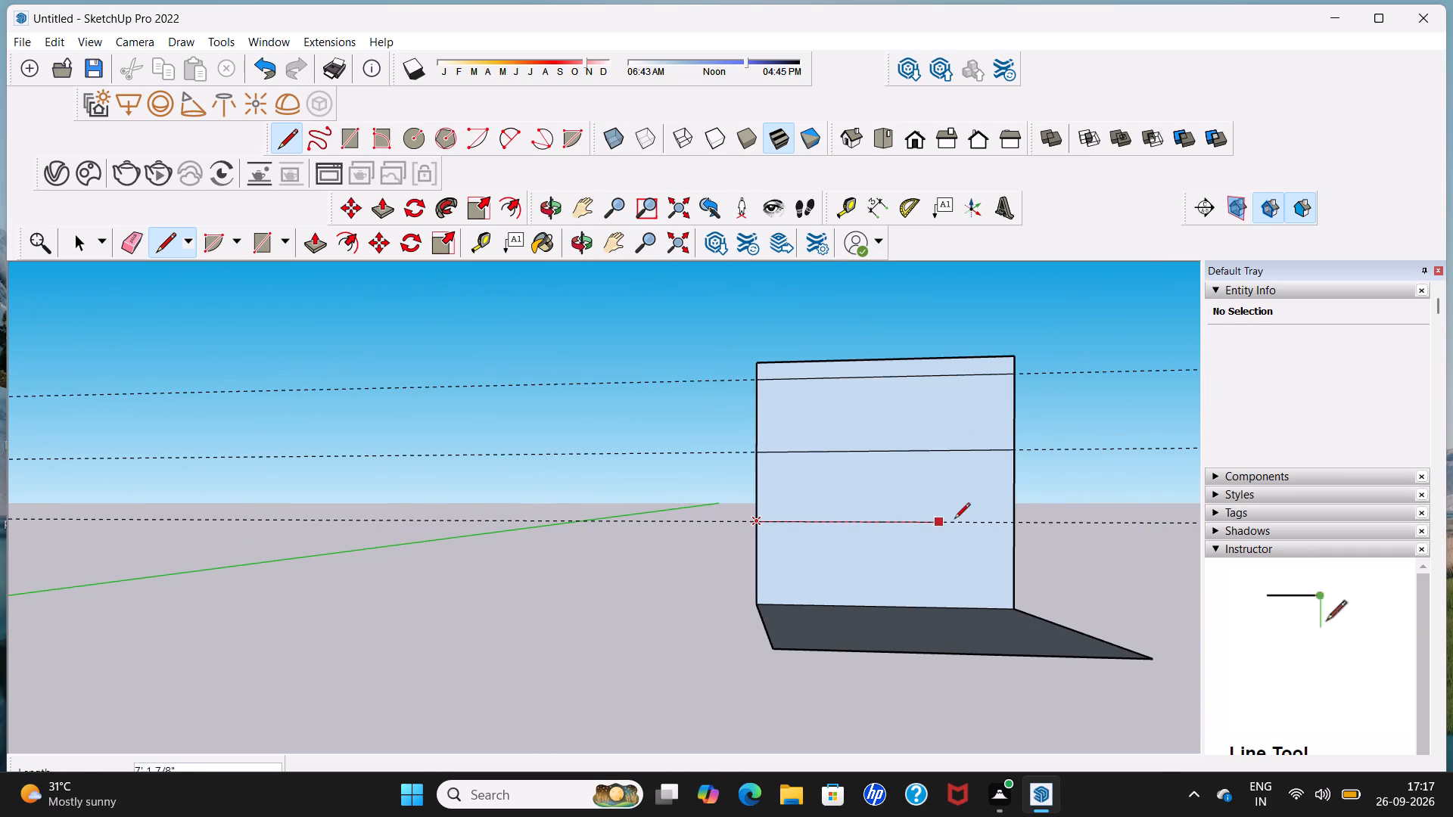
click(1014, 513)
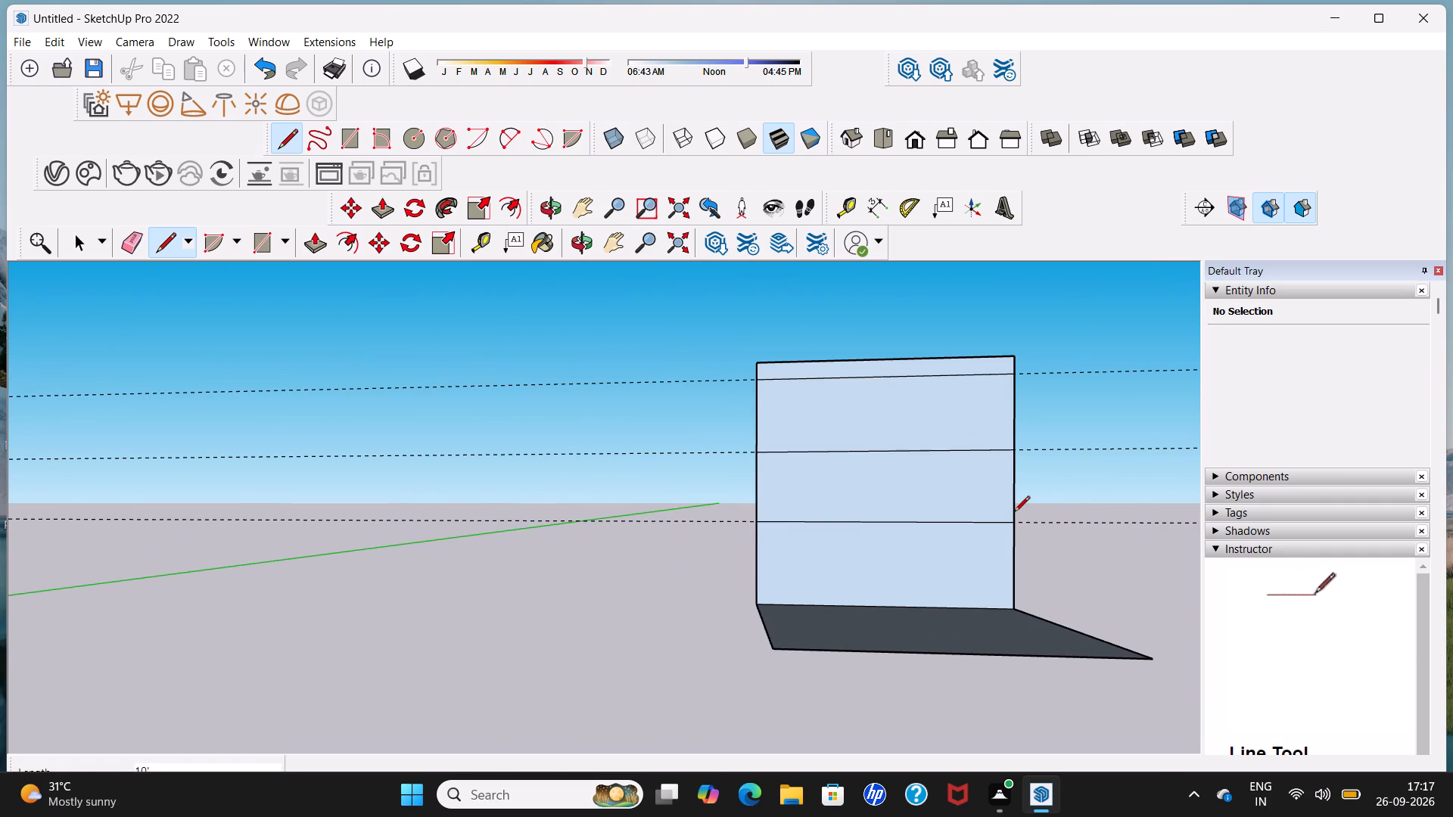
key(space)
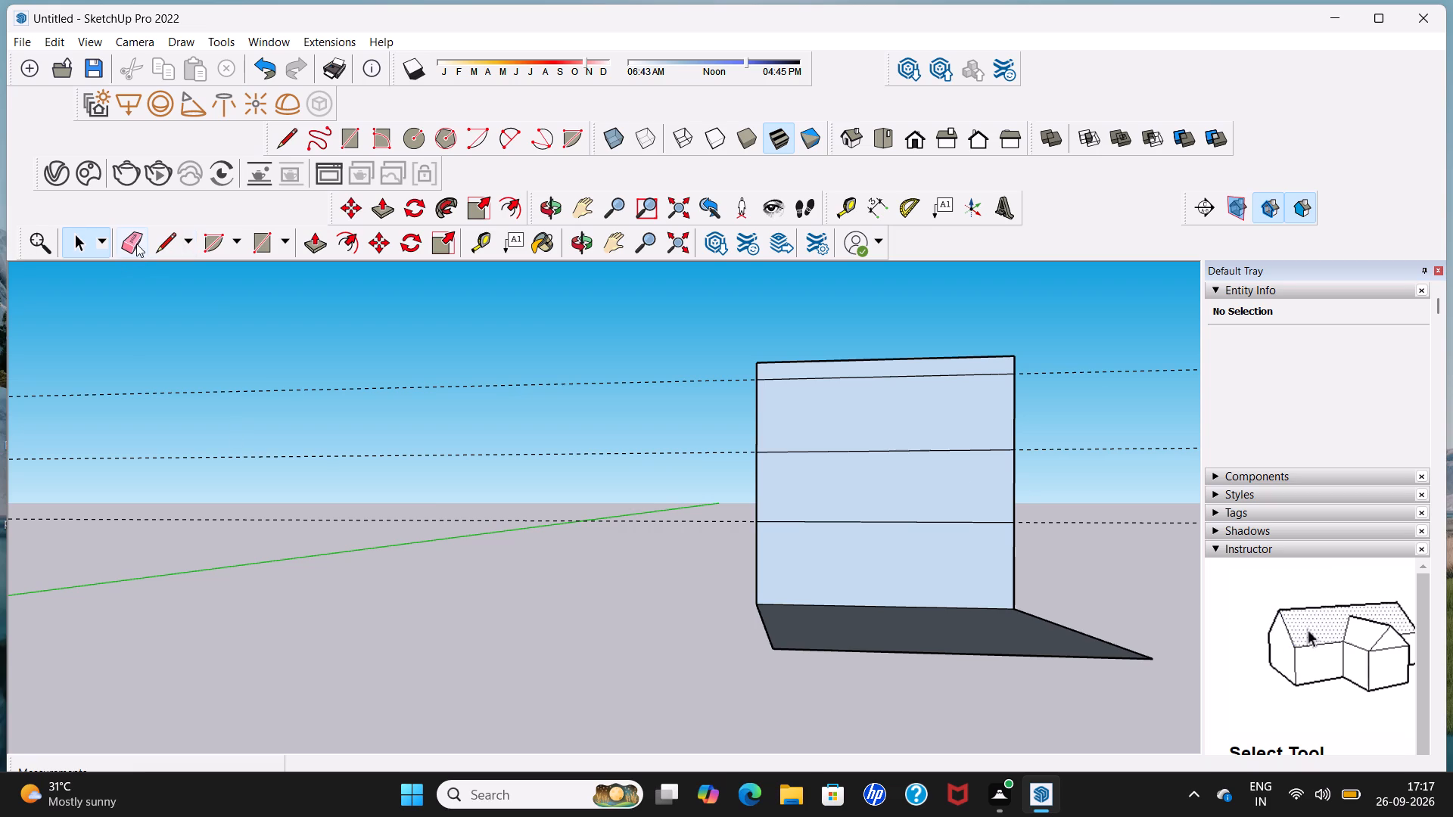
Erase the three dashed guide lines crossing the back wall, keeping the drawn band lines.
click(136, 244)
drag(428, 362, 441, 474)
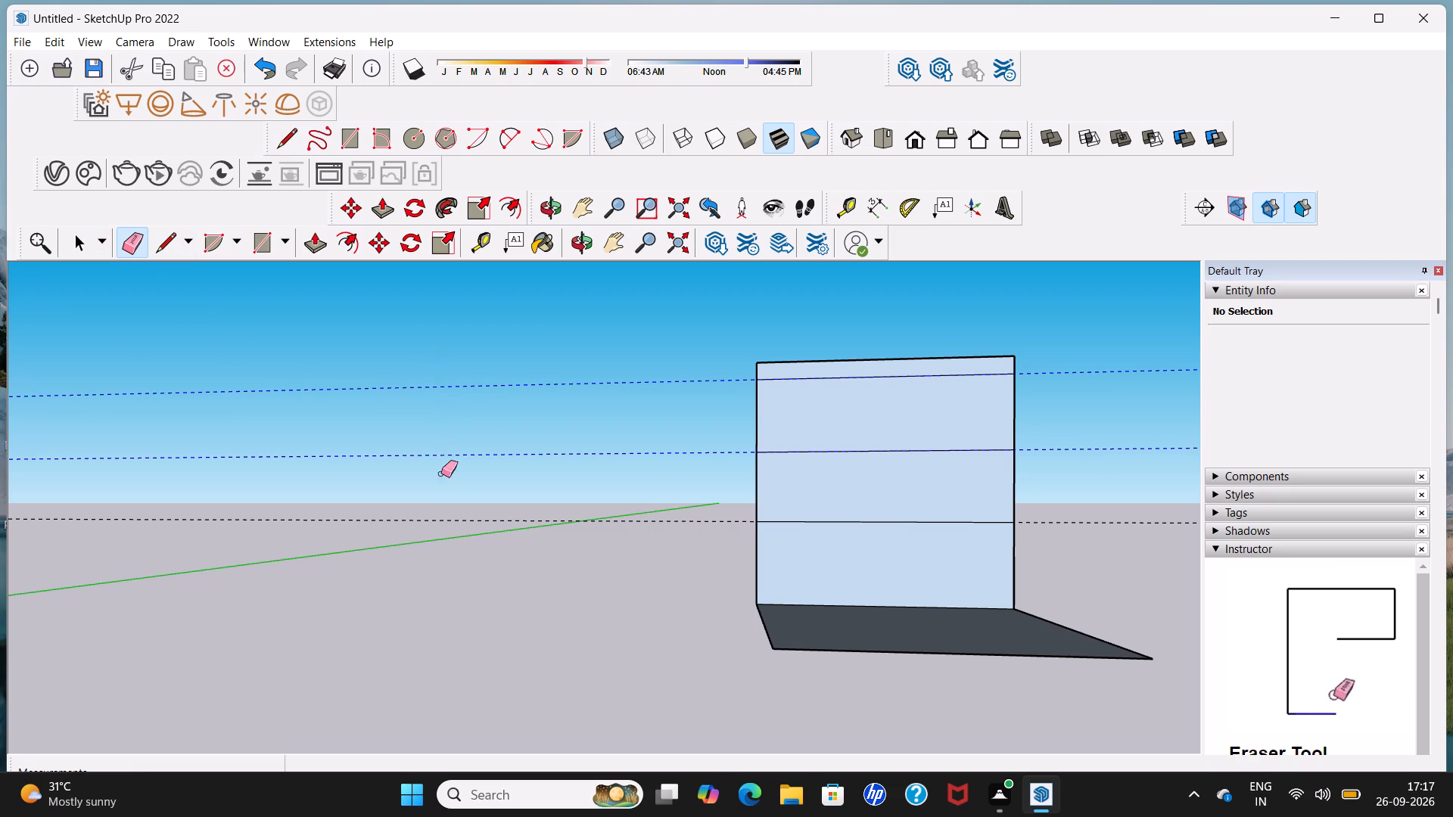
drag(441, 474, 443, 533)
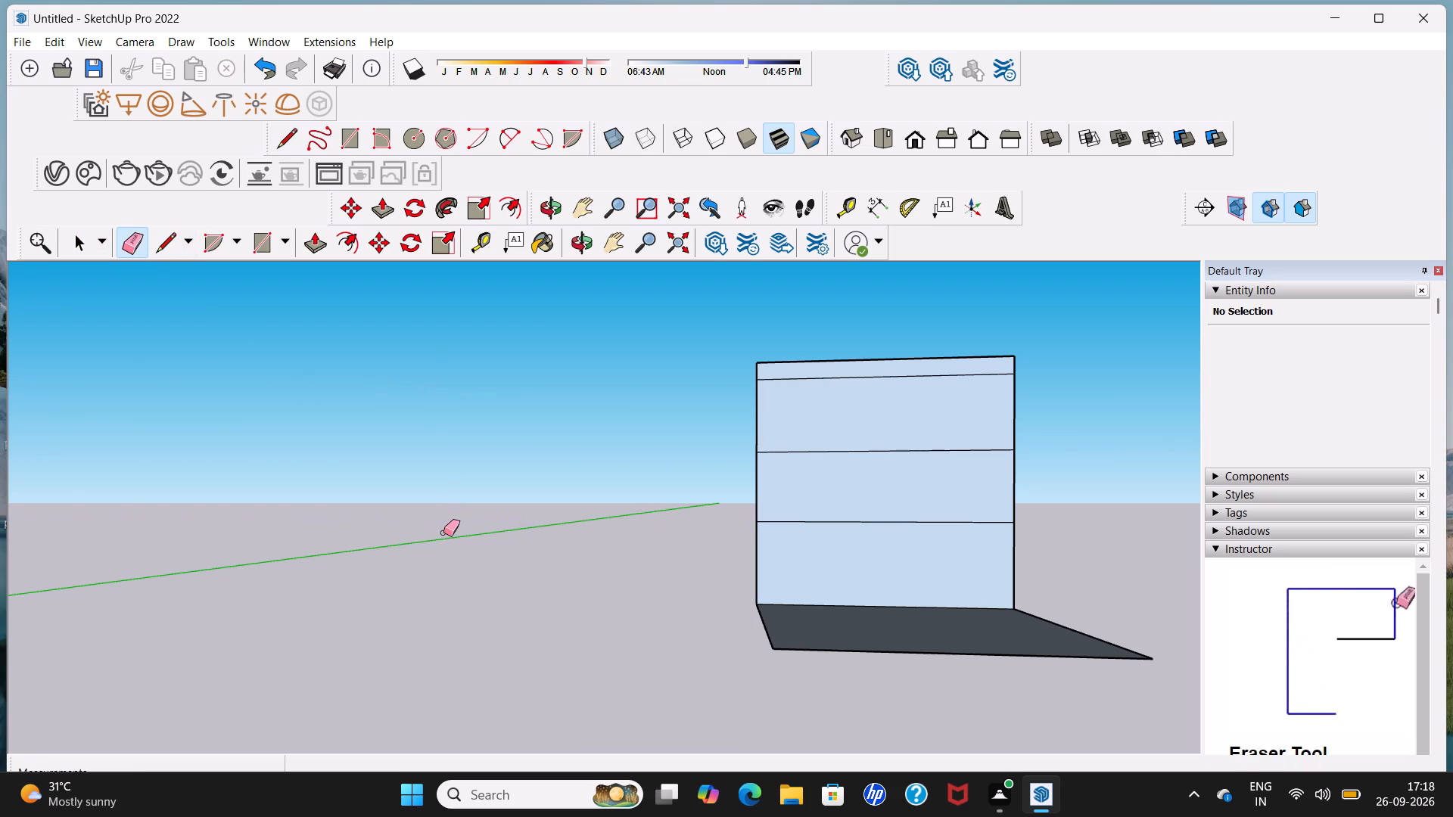
key(space)
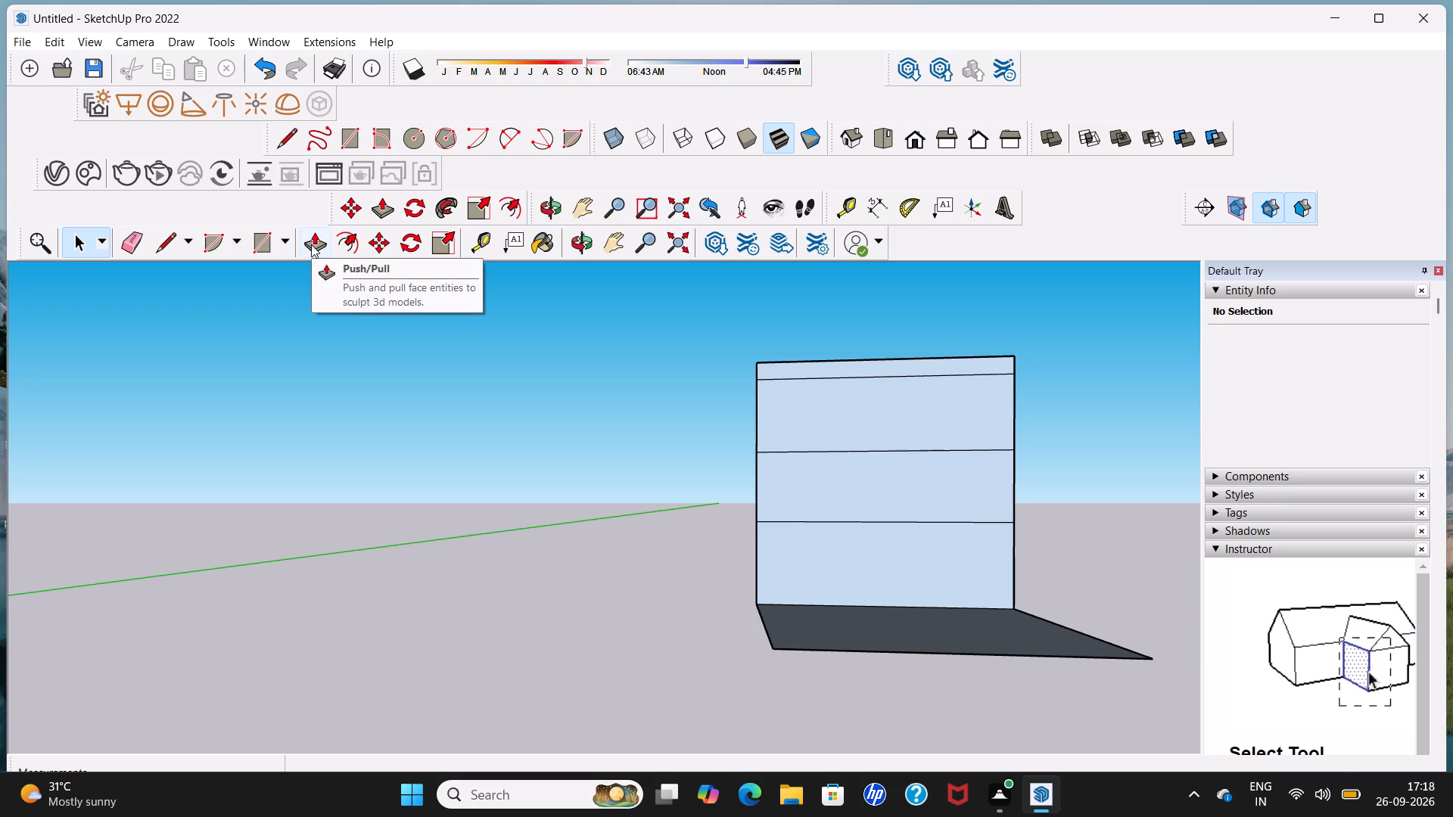
Push/Pull the back wall's 3' band below the narrow top strip outward over the floor by about 1' 5 1/16".
click(311, 244)
scroll(545, 321, down, 4)
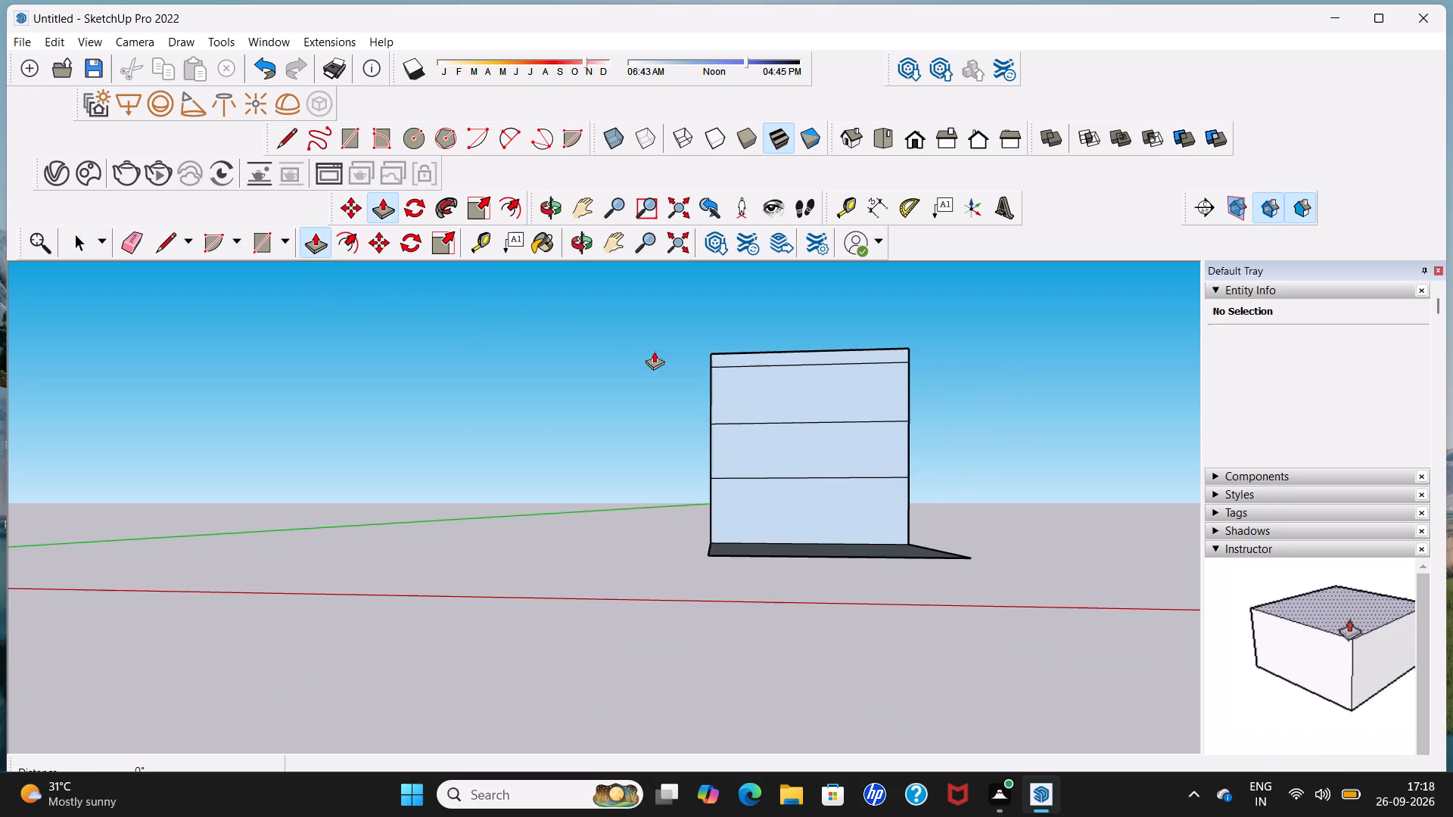
shift+middle_drag(726, 365, 481, 452)
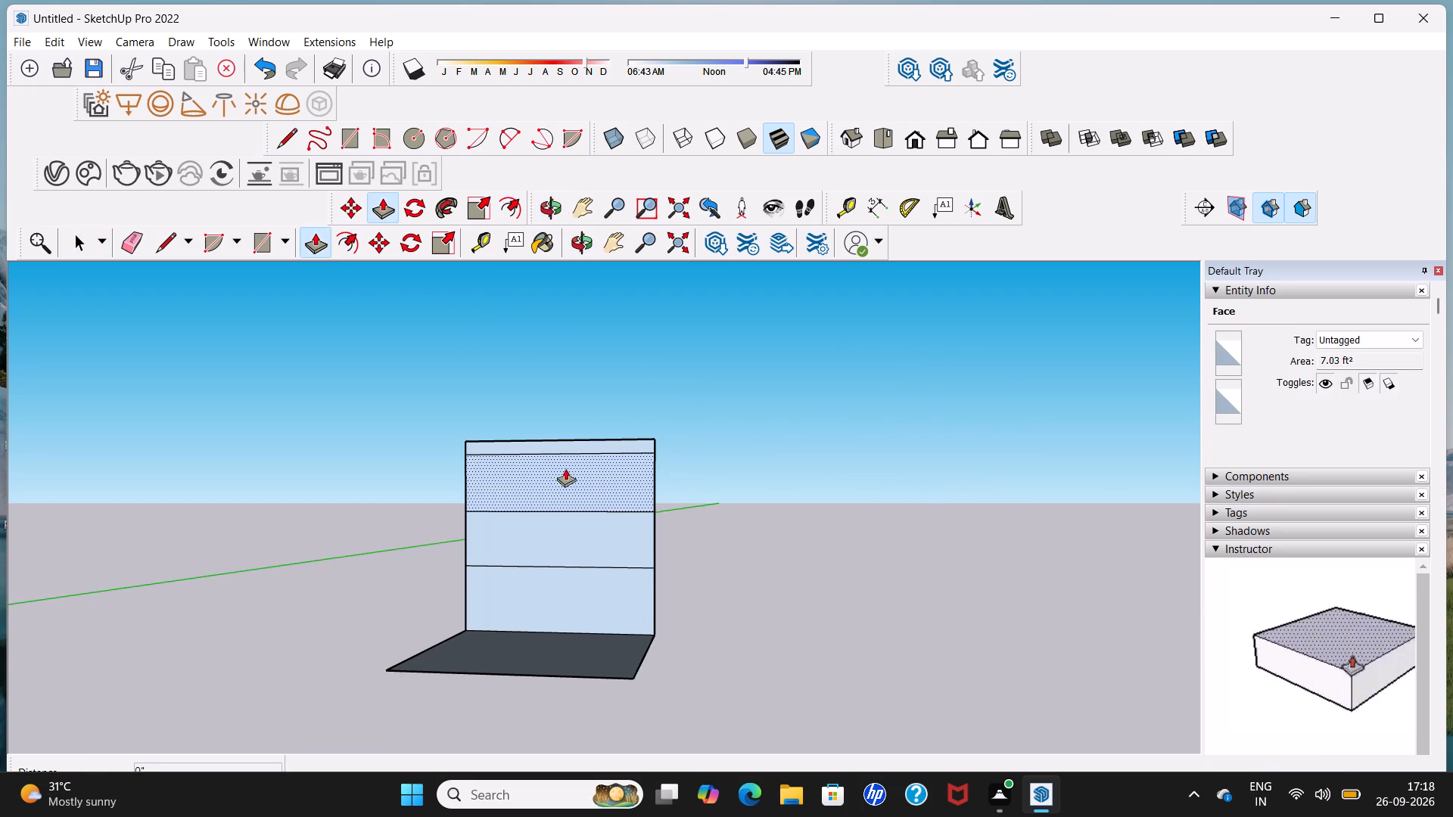
click(576, 474)
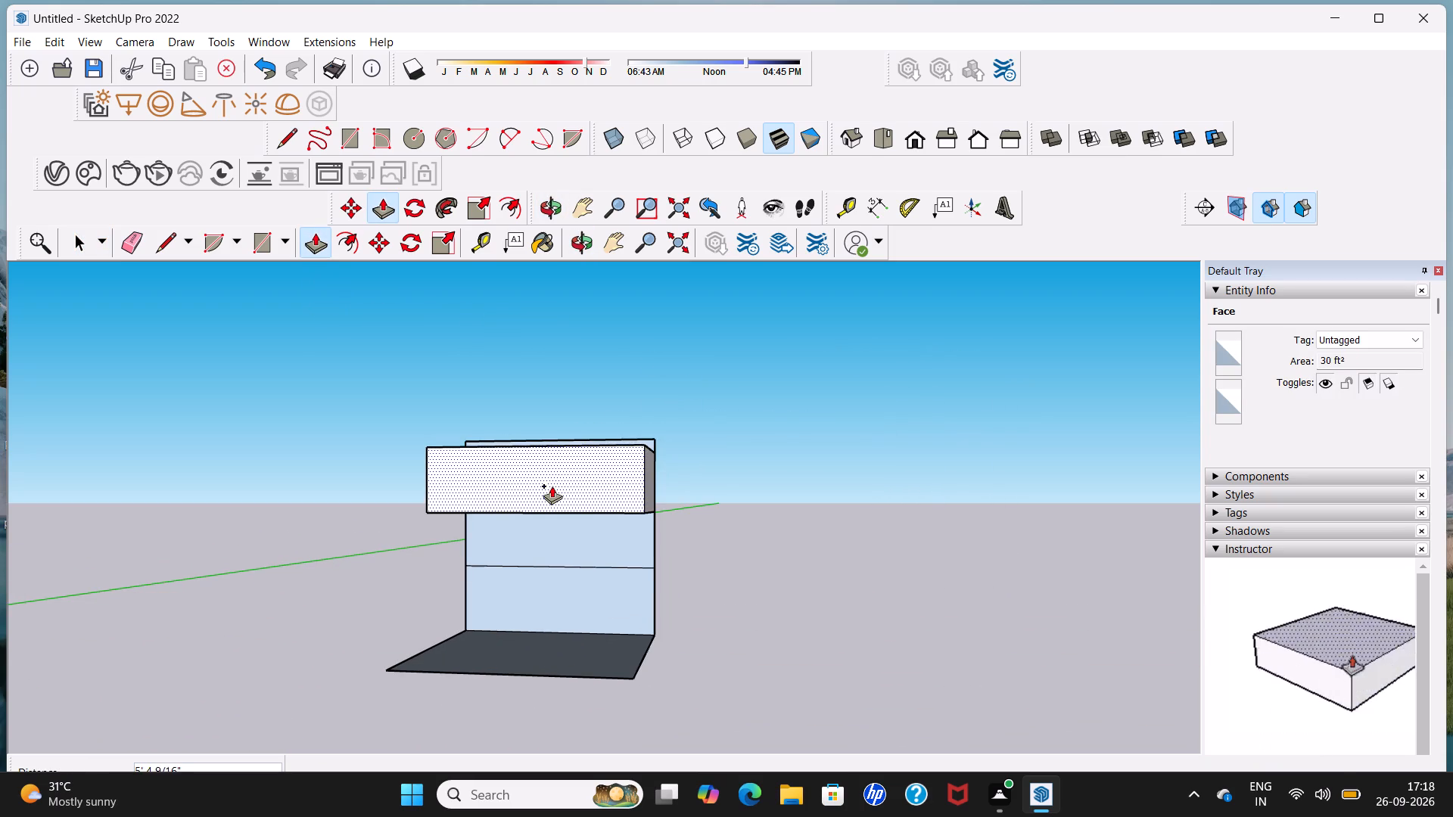
middle_drag(548, 531, 564, 646)
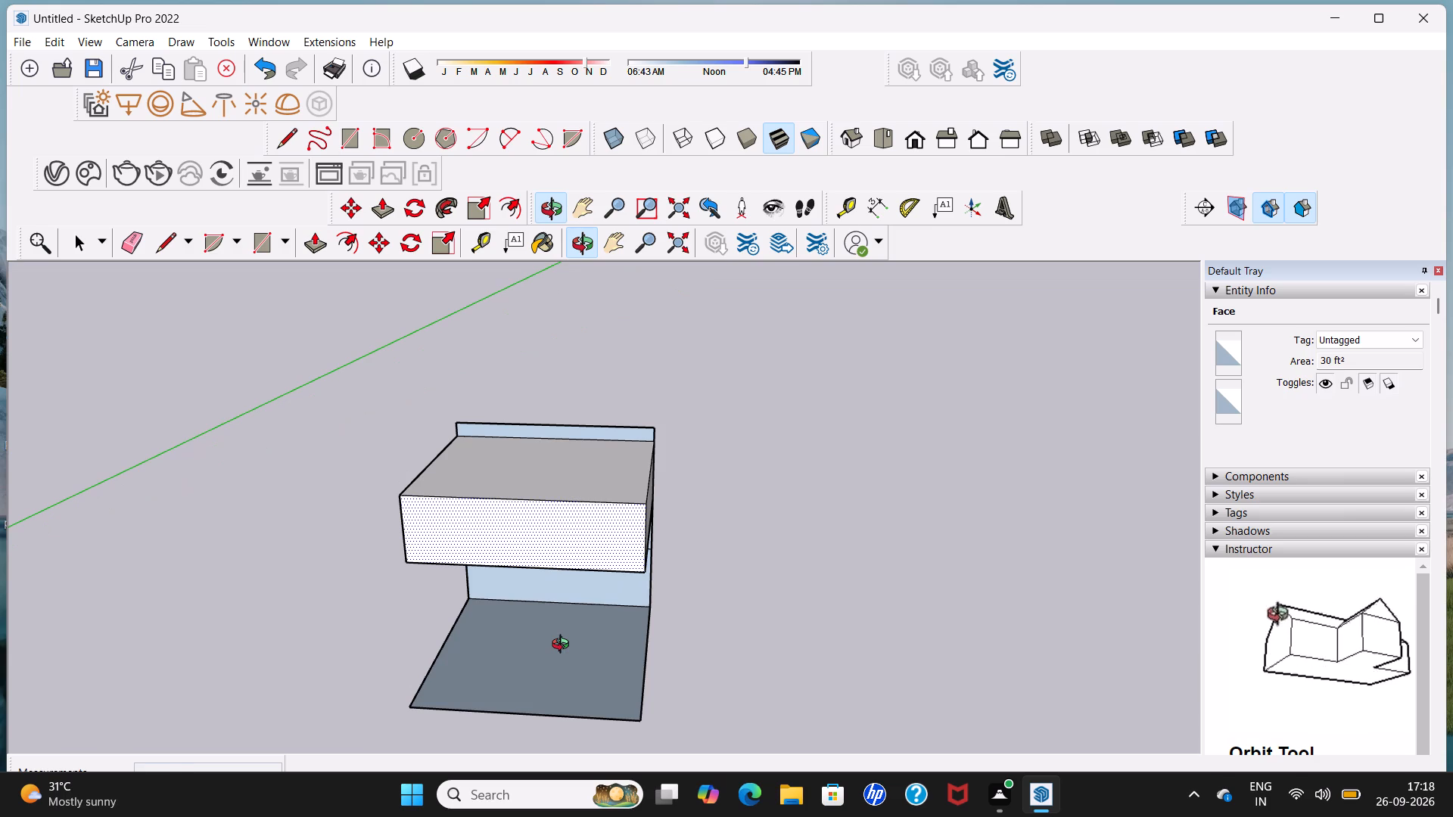
middle_drag(564, 646, 565, 642)
scroll(579, 574, up, 4)
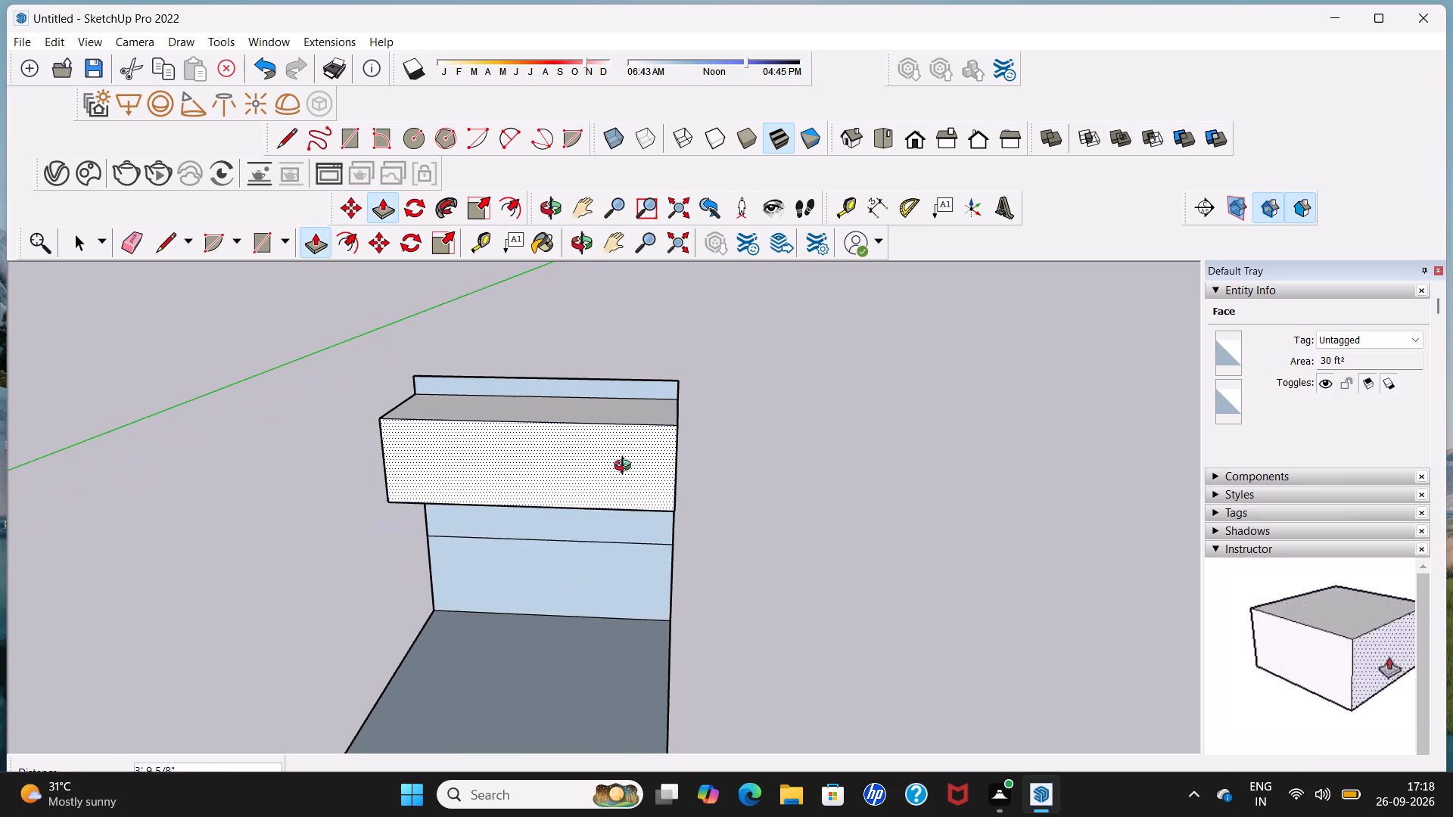
middle_drag(626, 468, 187, 511)
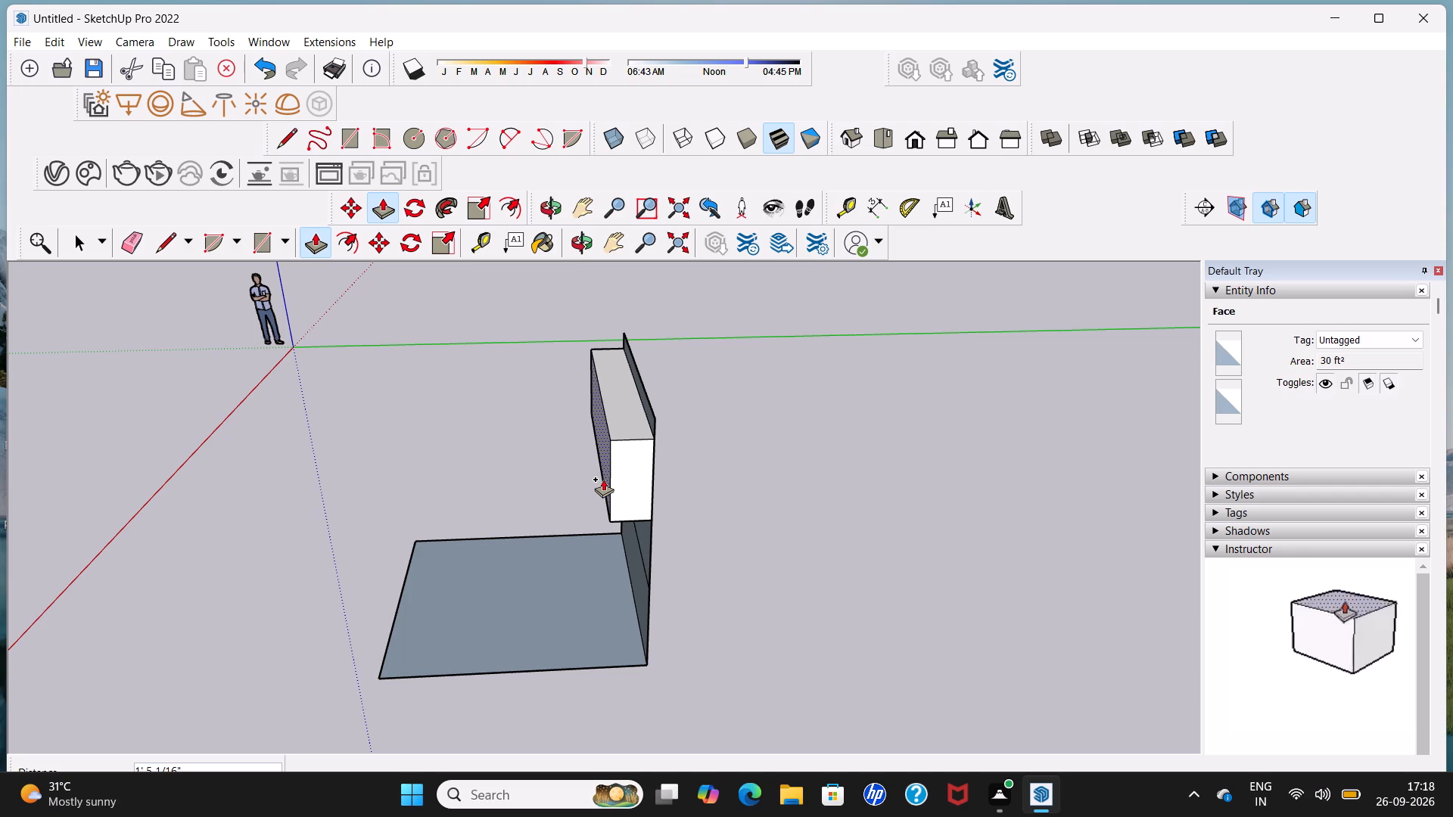
click(603, 479)
Push/Pull the back wall's lowest band outward over the floor by about 2' 4 1/8" to form the base block.
middle_drag(603, 479, 609, 440)
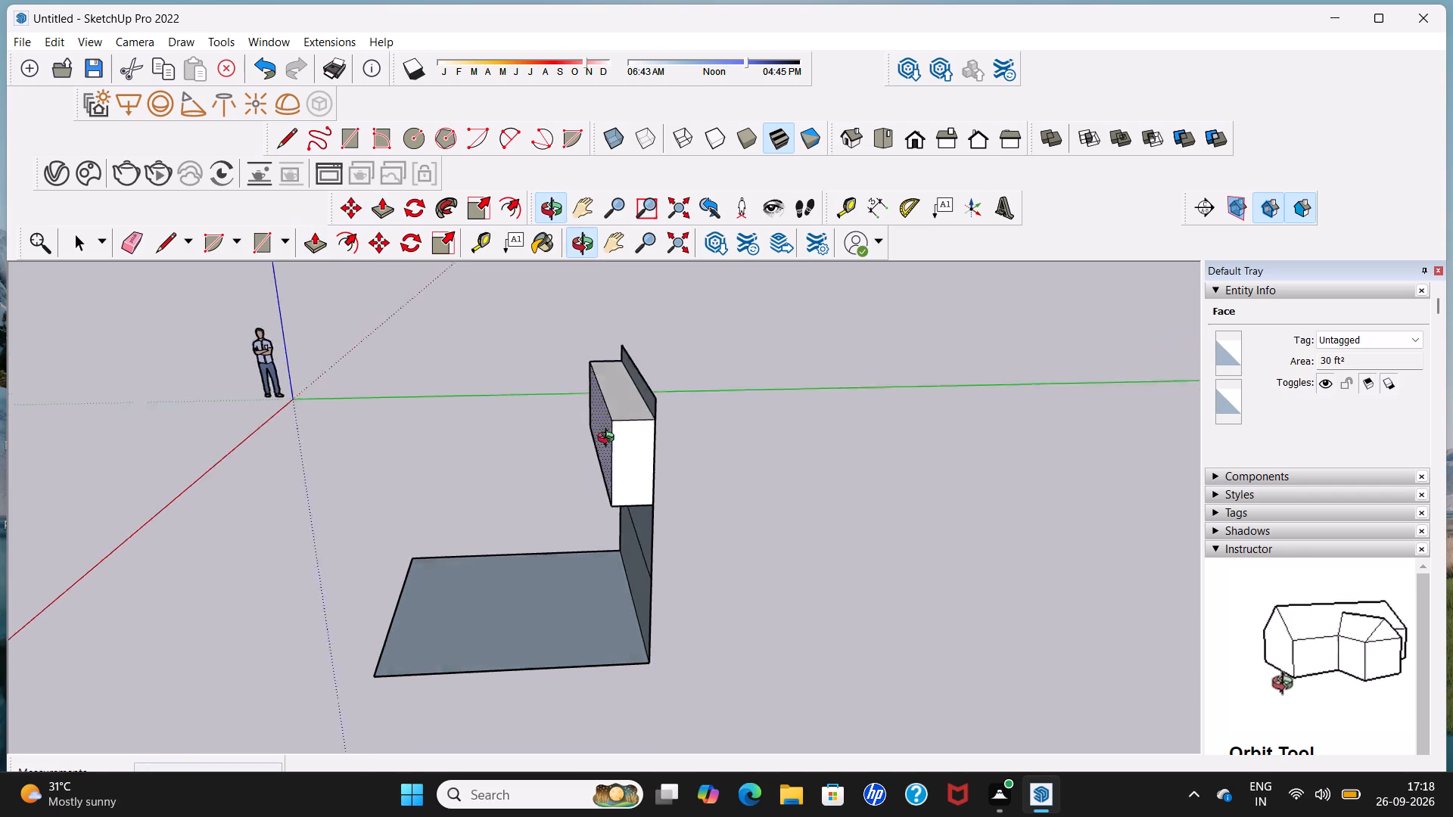
middle_drag(609, 440, 667, 343)
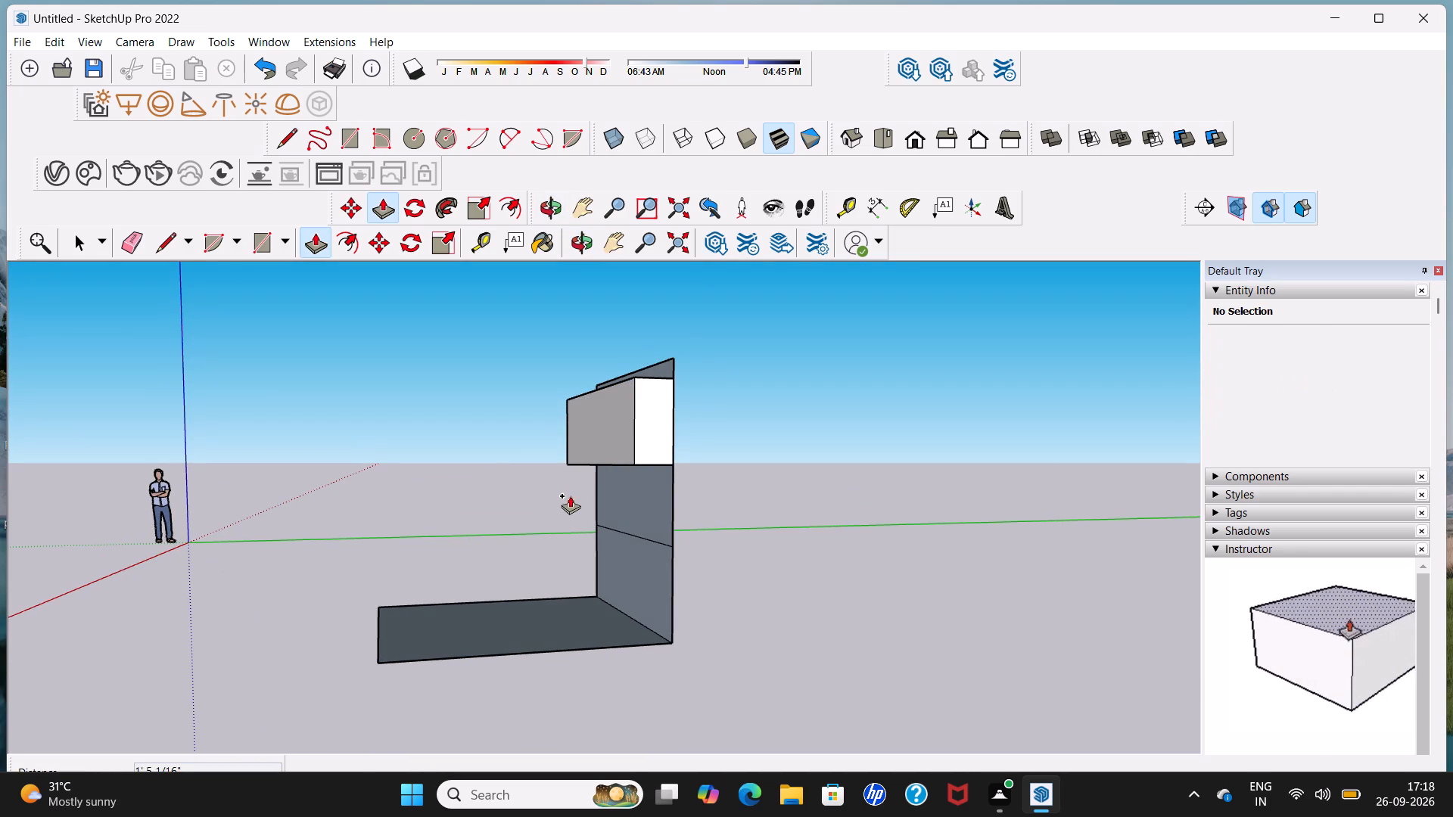
scroll(586, 529, up, 2)
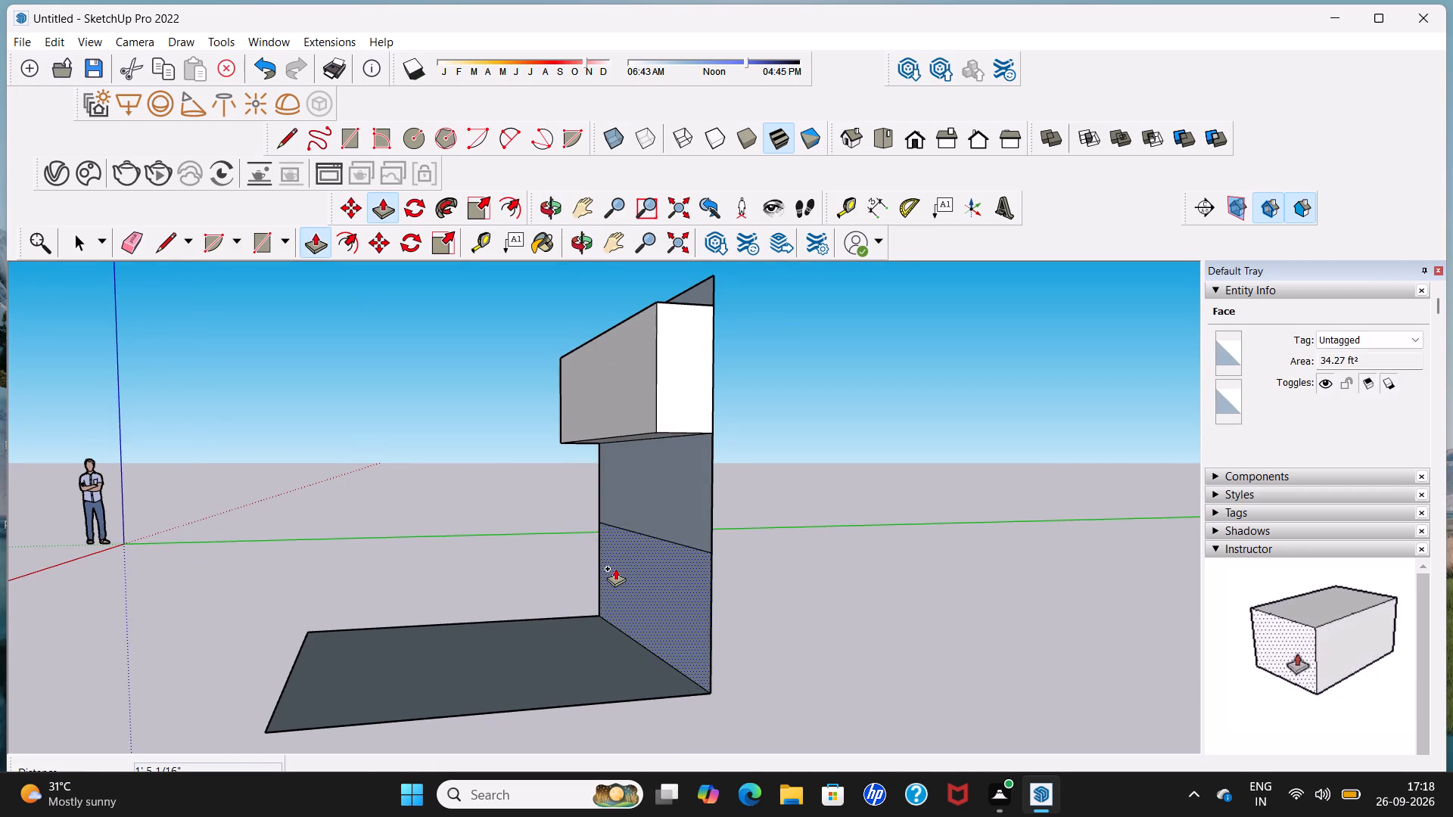
middle_drag(615, 568, 619, 568)
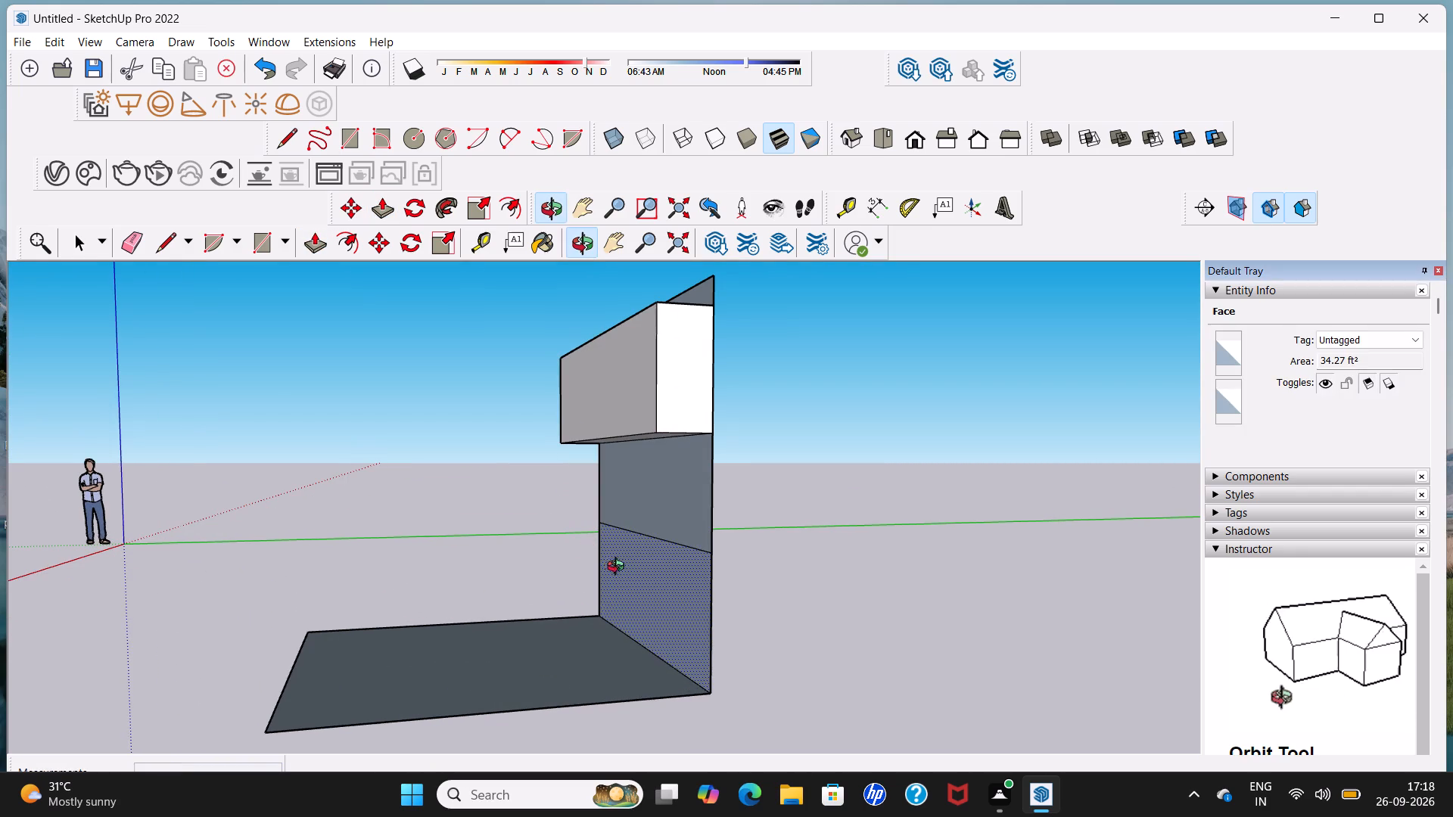
middle_drag(619, 568, 939, 559)
middle_drag(602, 461, 596, 601)
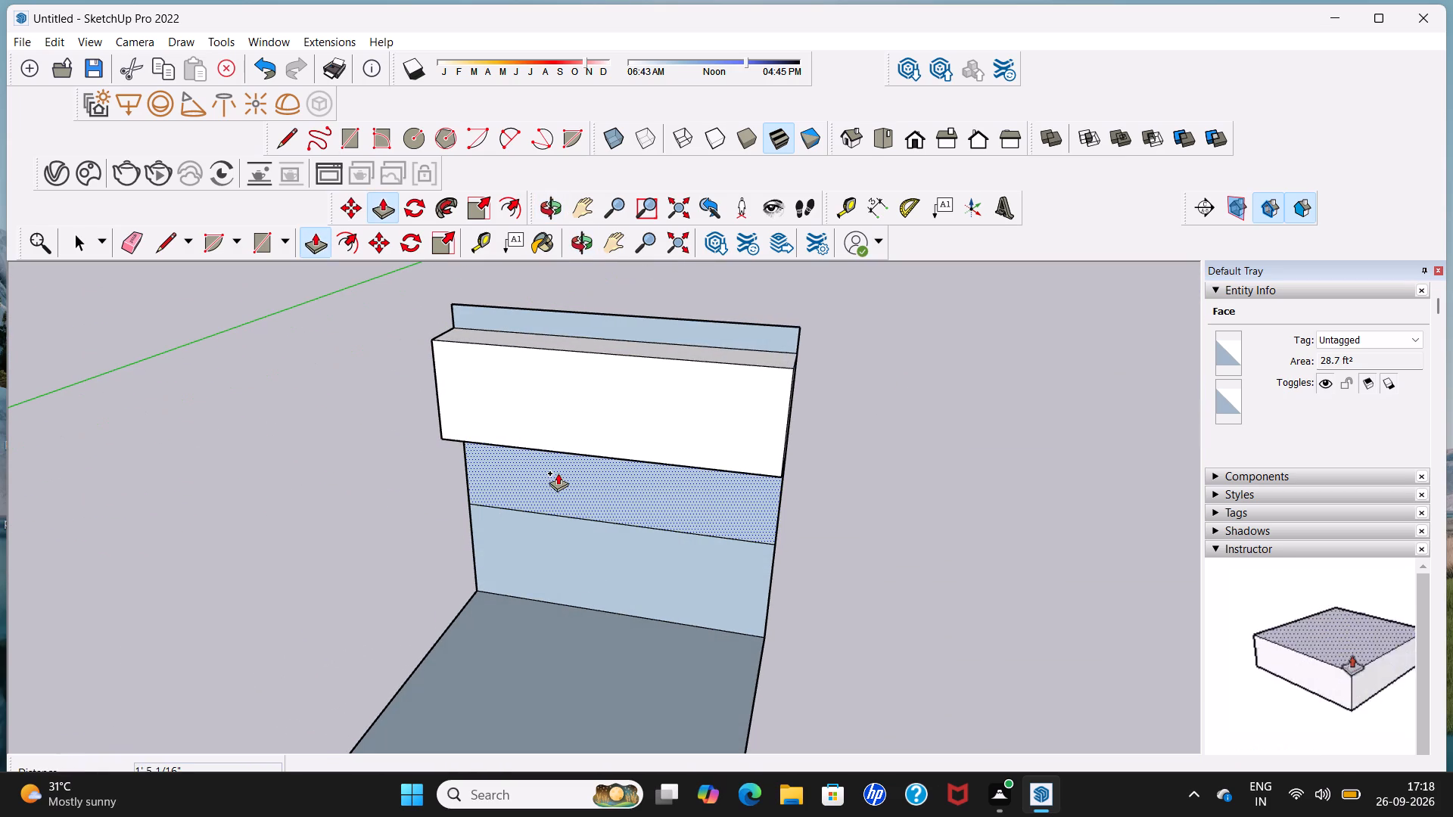
middle_drag(593, 527, 589, 530)
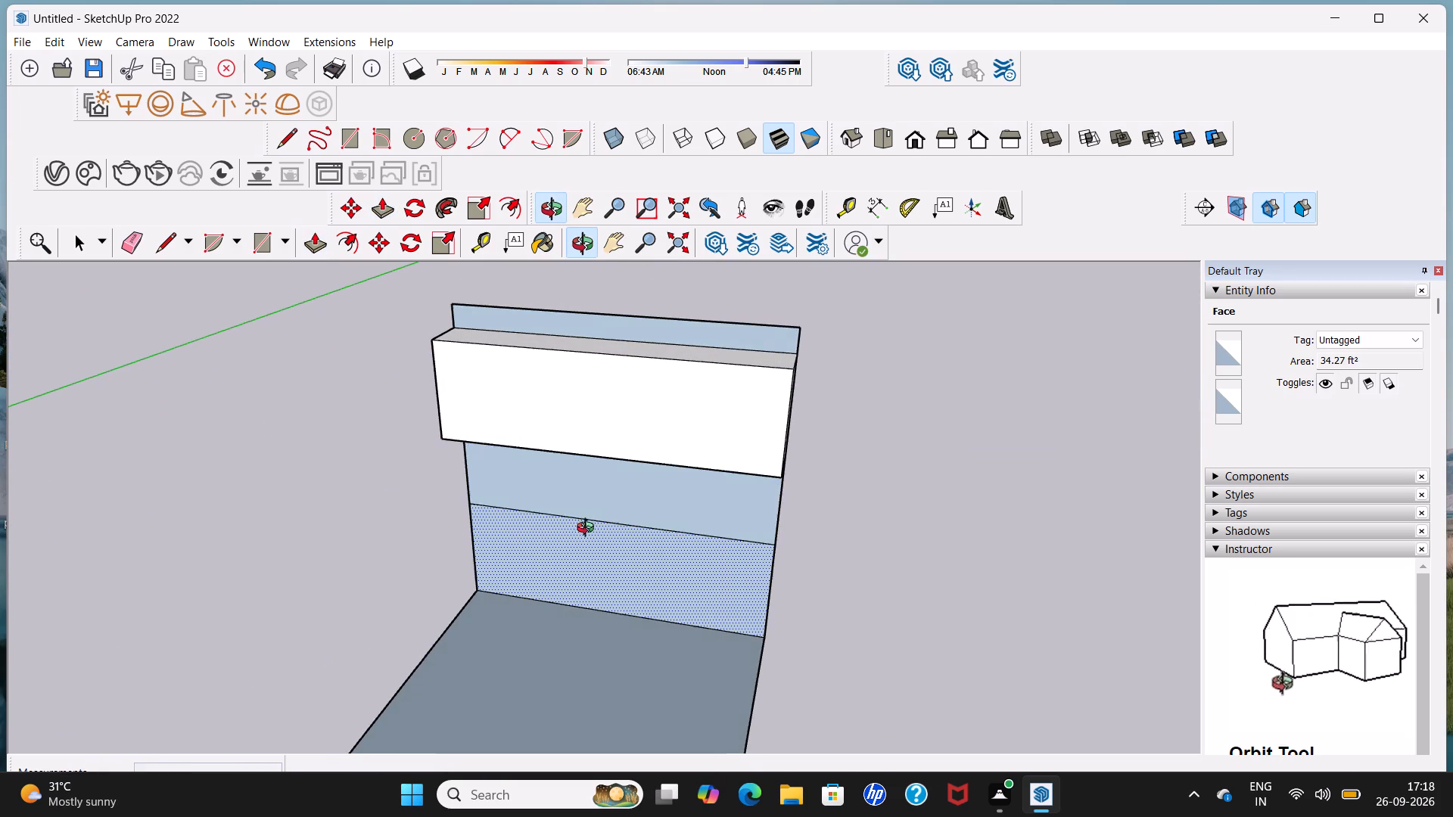
middle_drag(589, 530, 288, 512)
scroll(409, 551, up, 4)
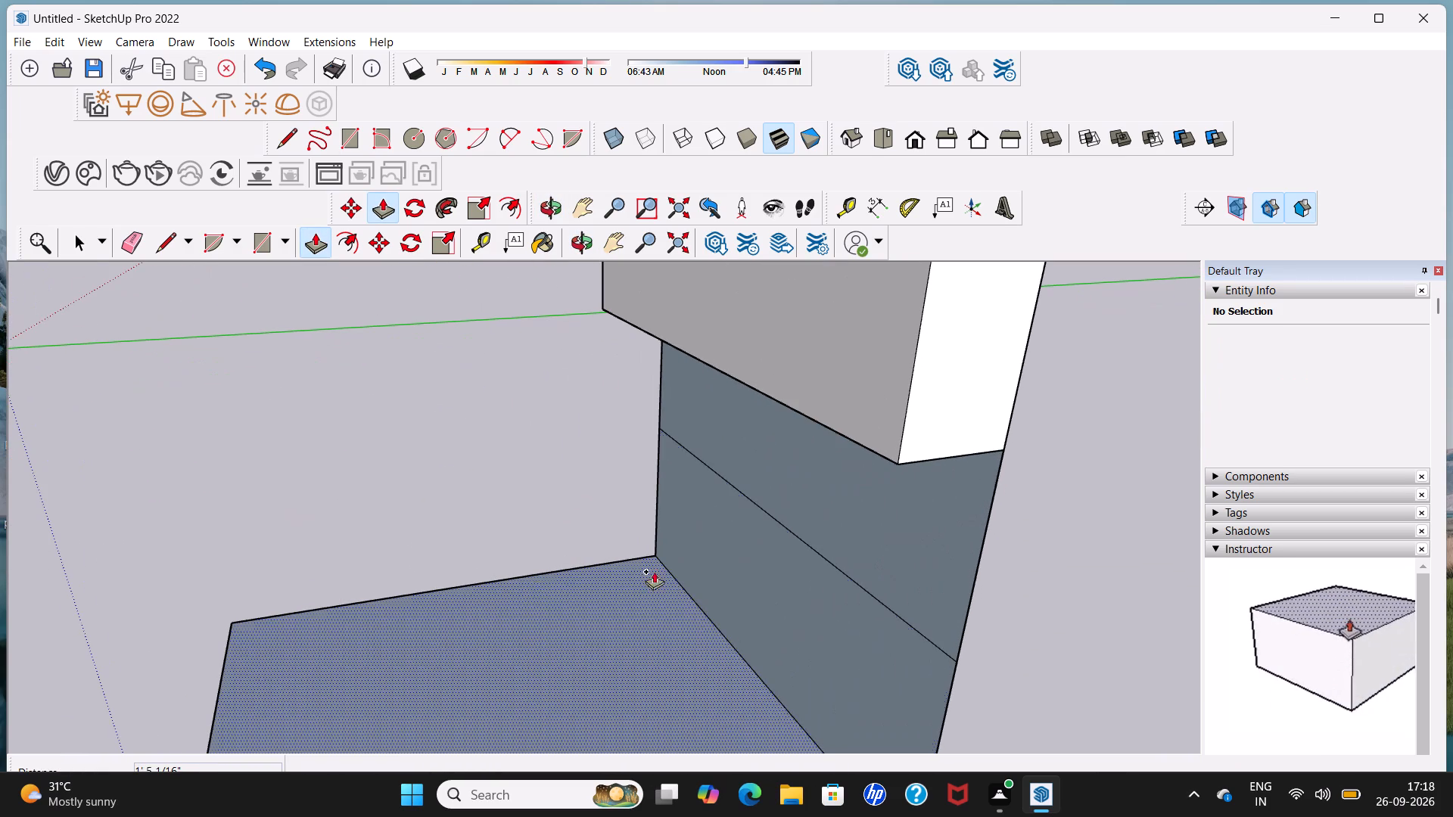
click(798, 601)
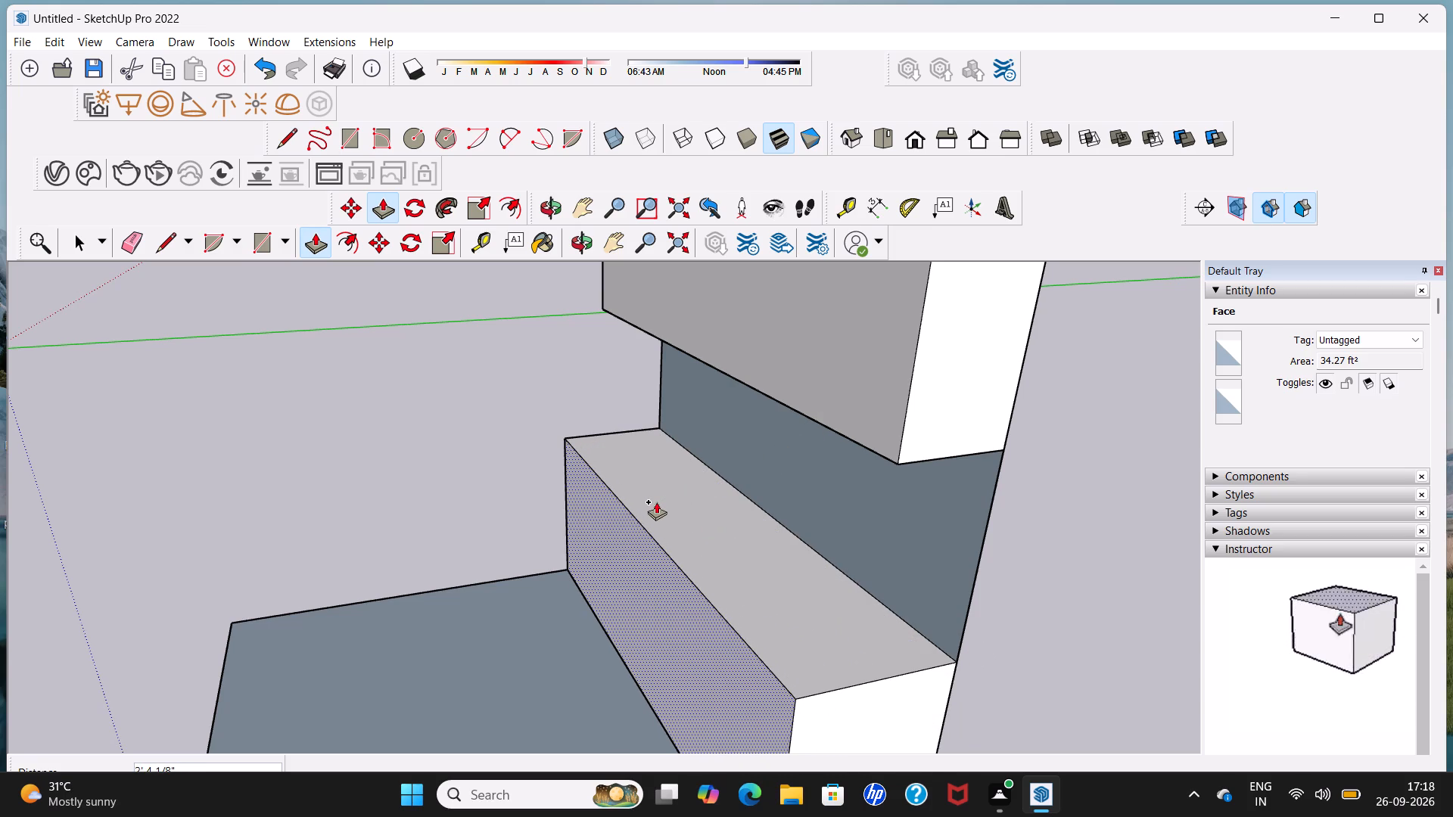
click(656, 502)
Push/Pull the base block's top face upward by about 2 7/8" to form a countertop slab.
middle_drag(655, 502, 852, 495)
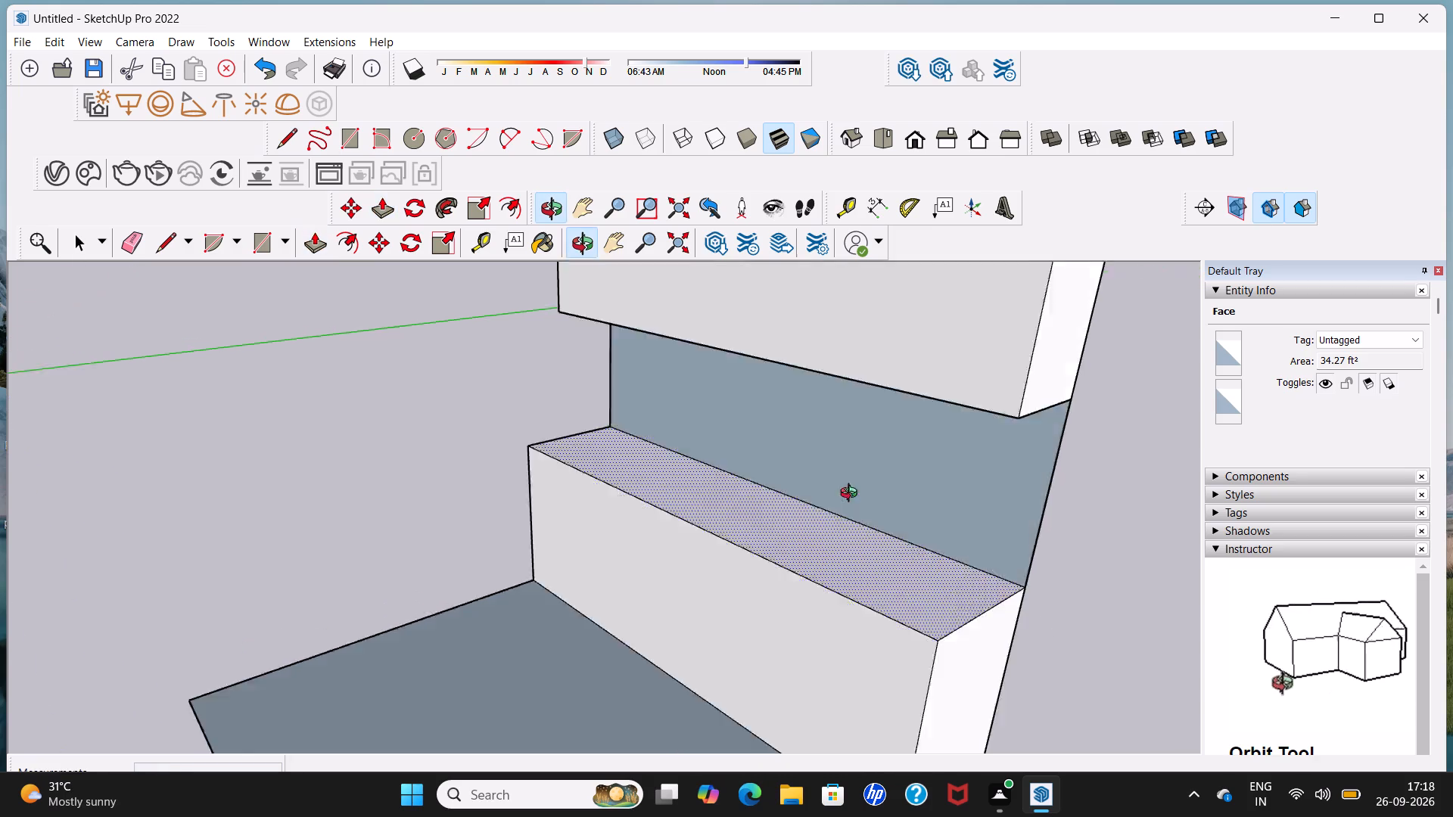
middle_drag(852, 495, 1063, 439)
scroll(867, 476, up, 1)
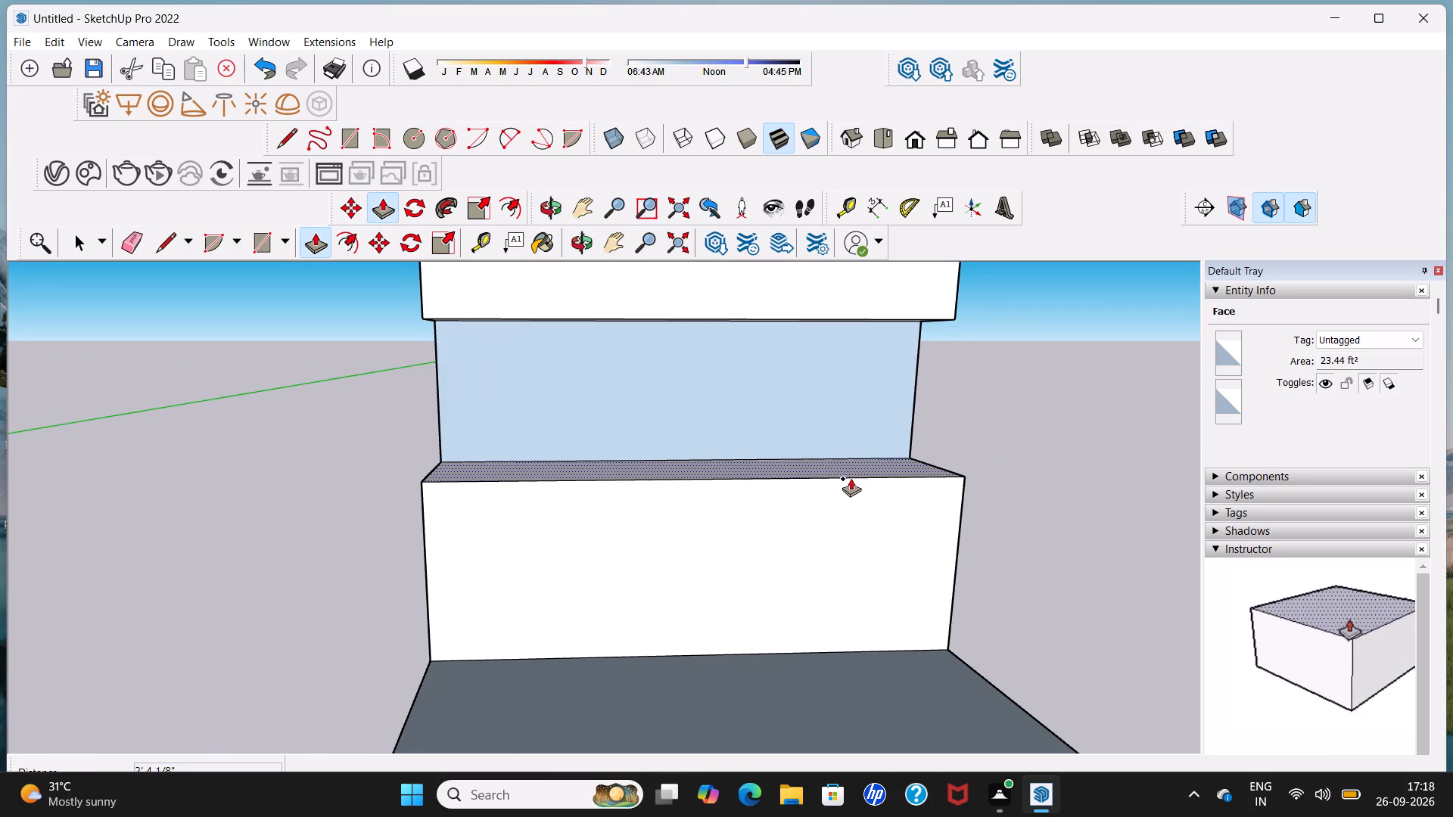
scroll(843, 483, down, 3)
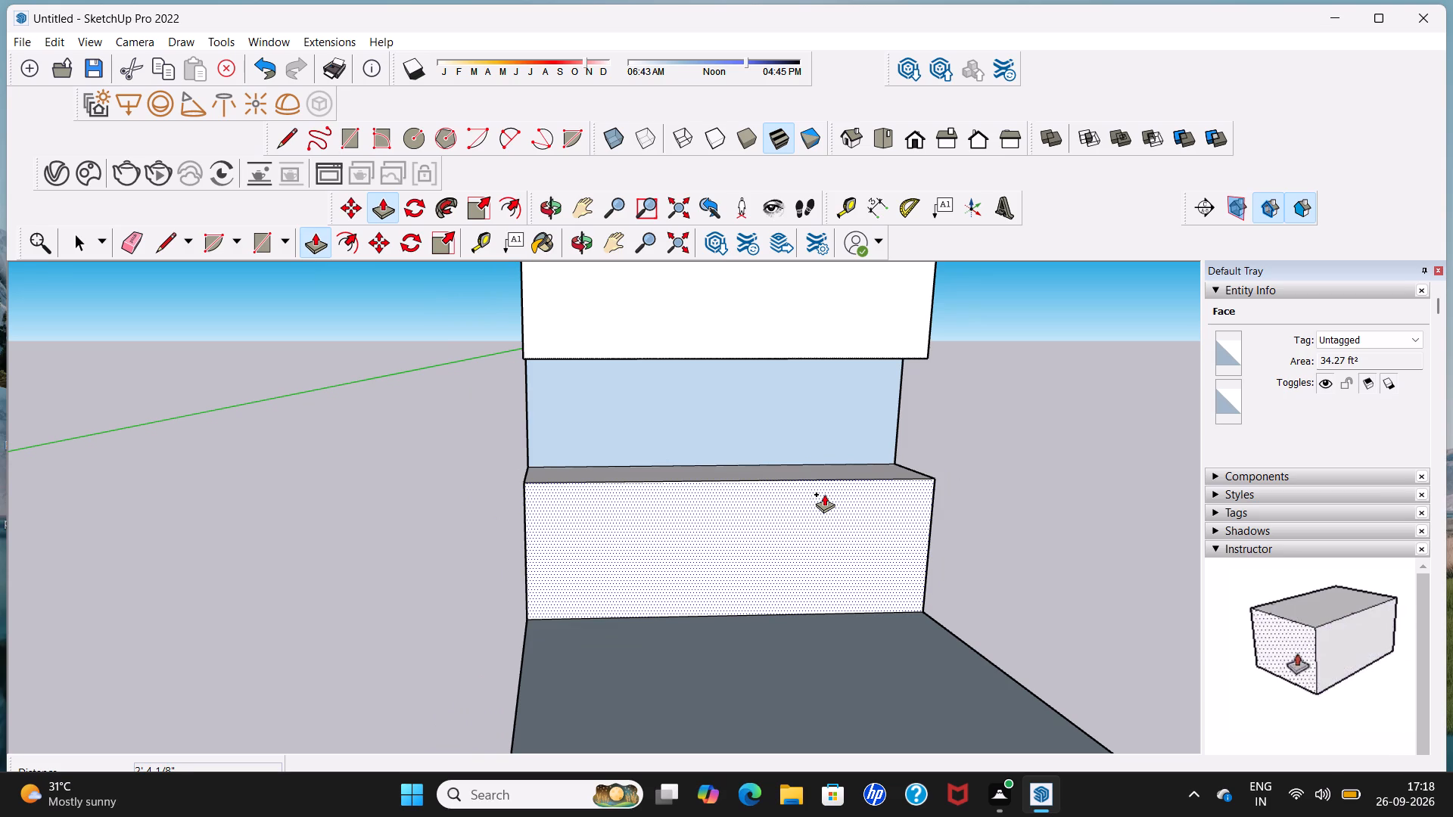
key(space)
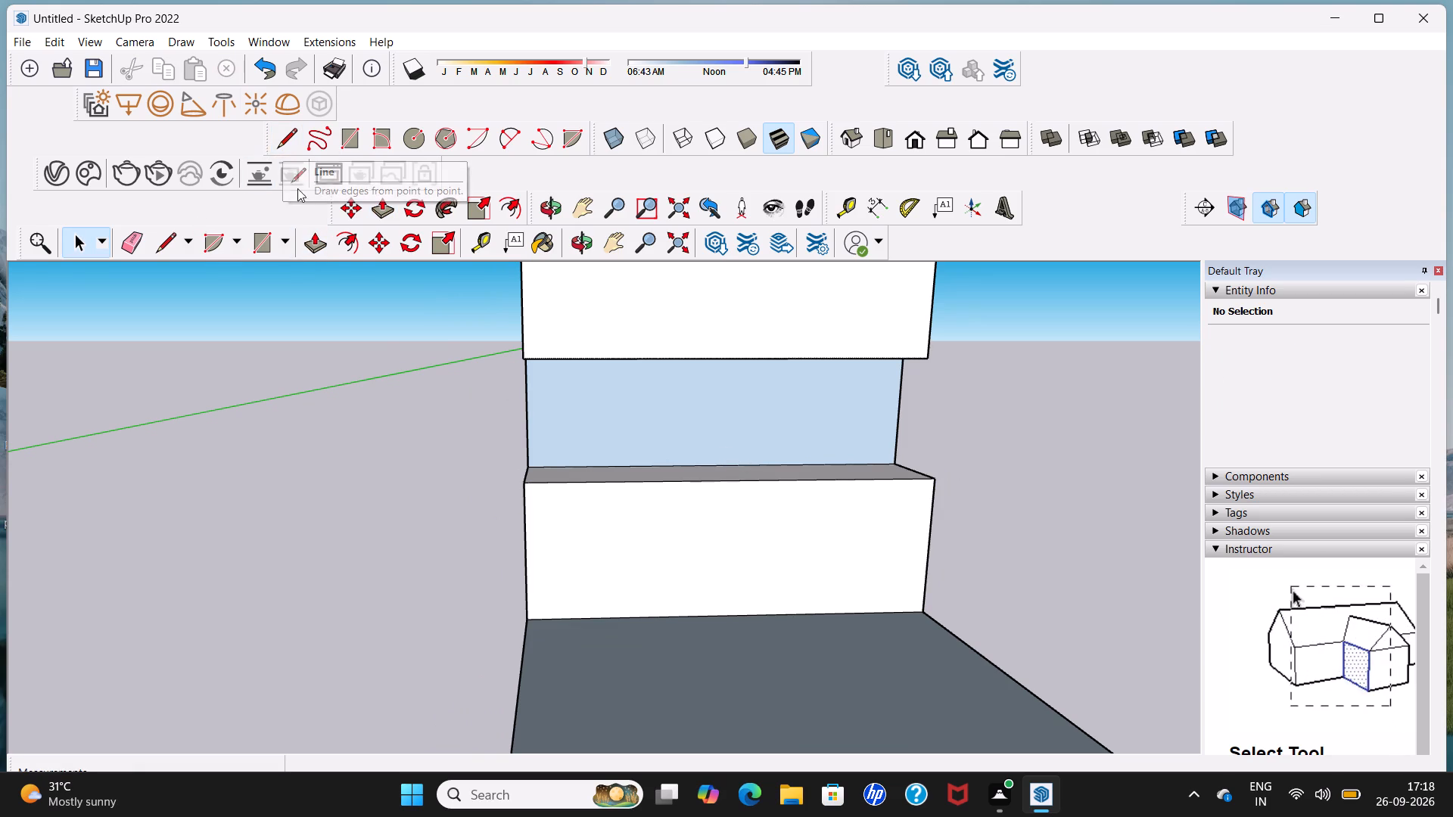
click(308, 247)
middle_drag(545, 378, 464, 530)
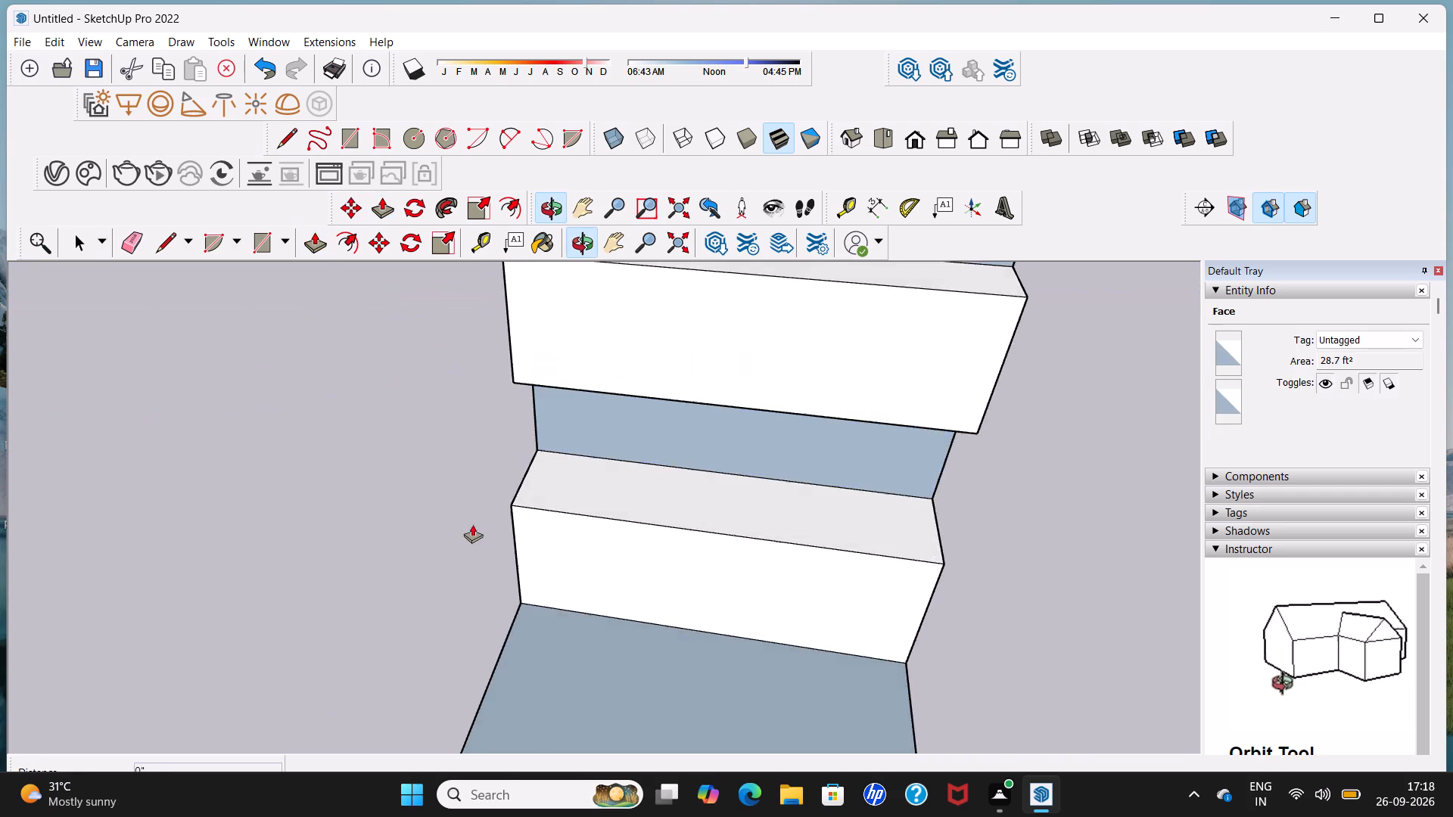
scroll(514, 508, up, 3)
click(554, 487)
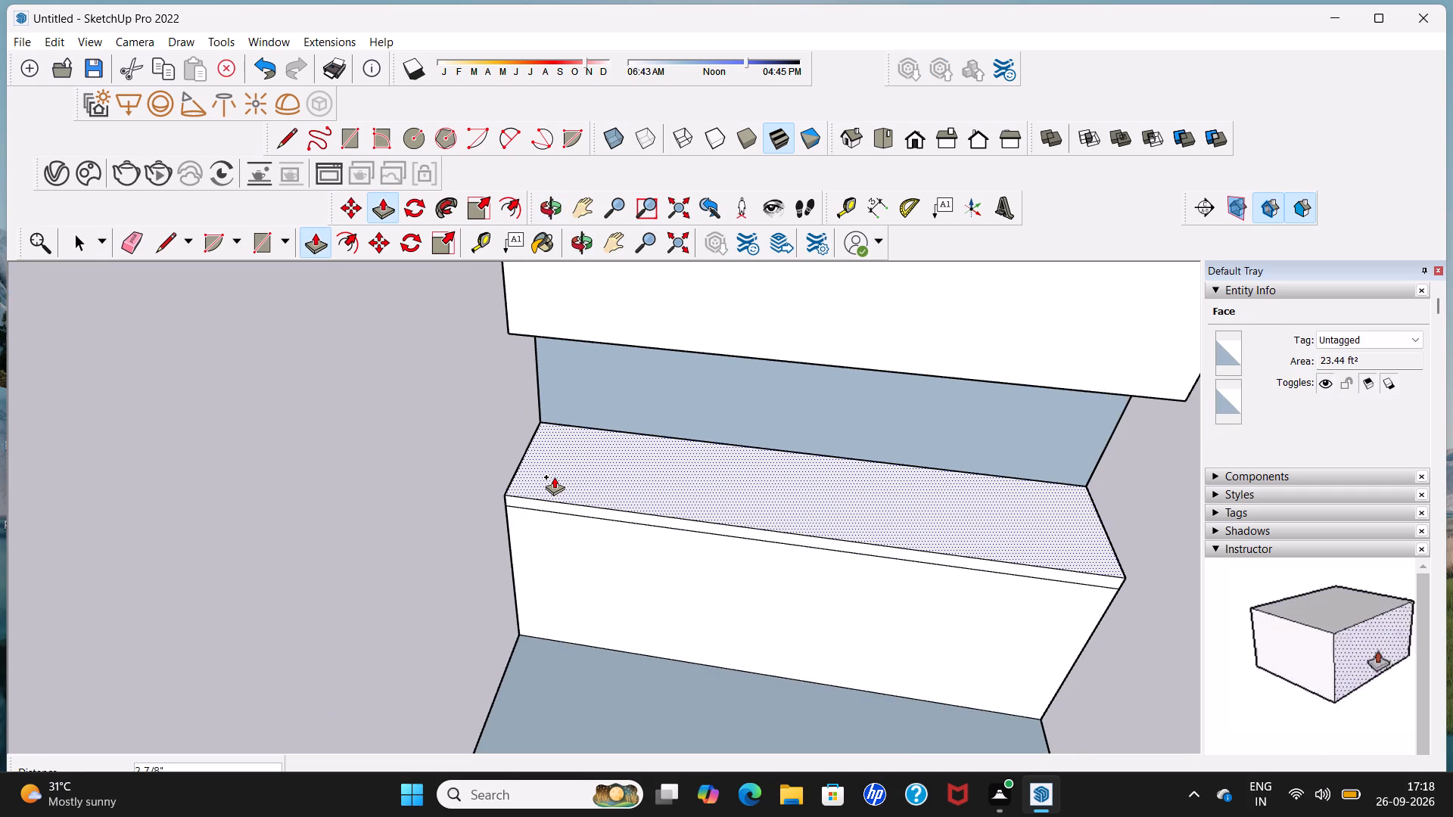
click(554, 477)
Push/Pull the countertop slab's thin front face outward by about 11/16" to create an overhang.
scroll(566, 513, up, 6)
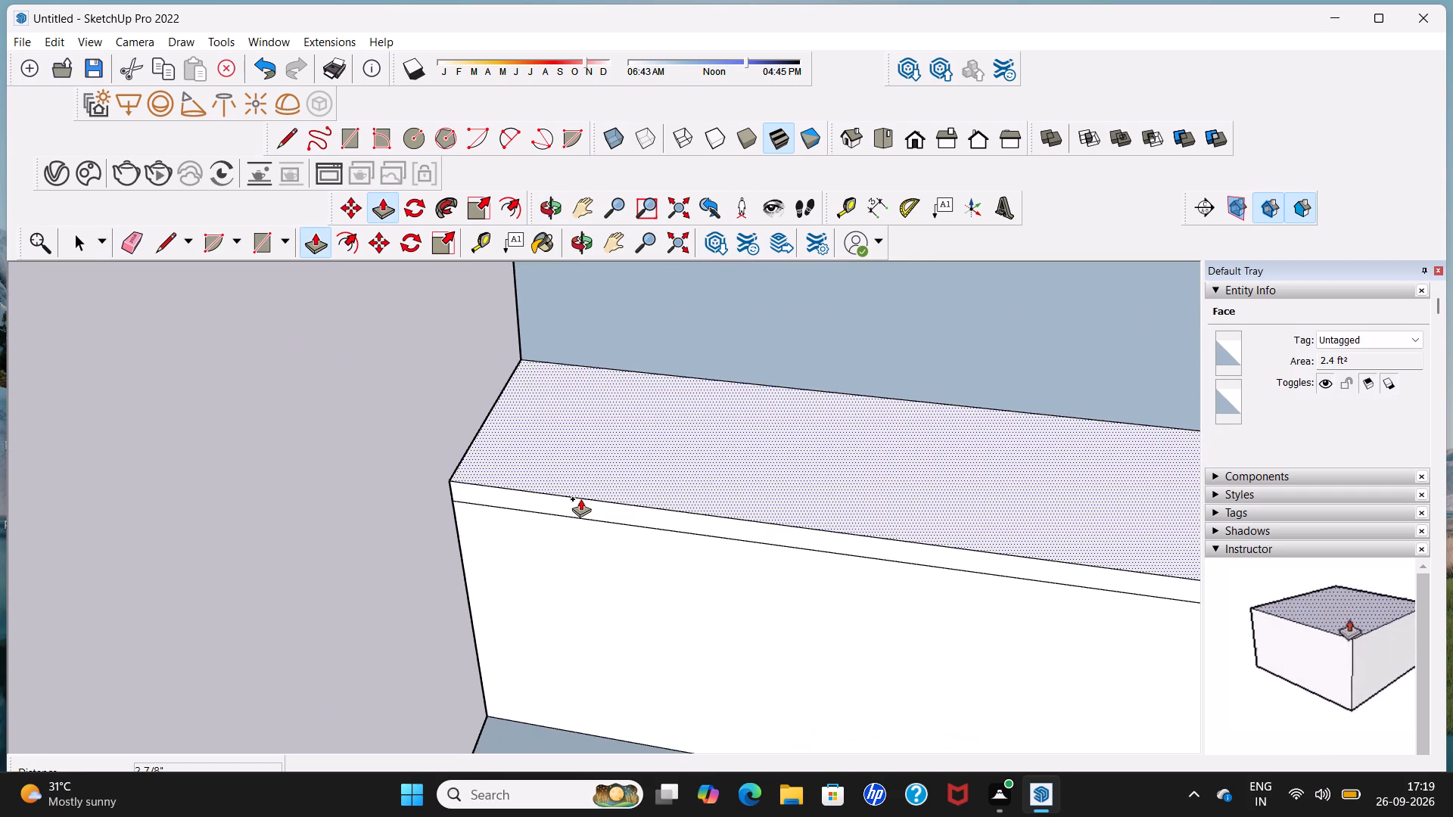
click(580, 502)
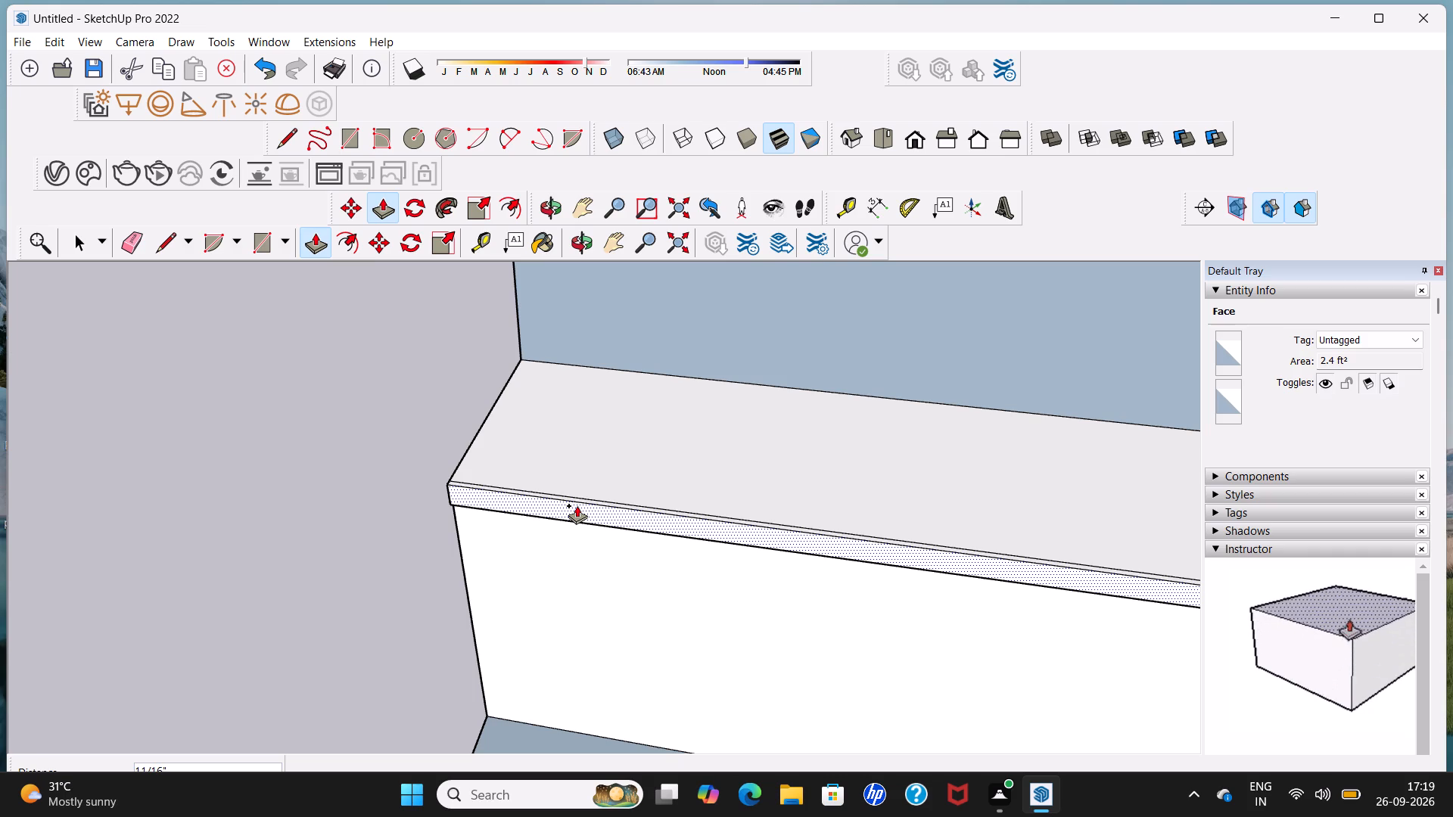
click(576, 506)
key(space)
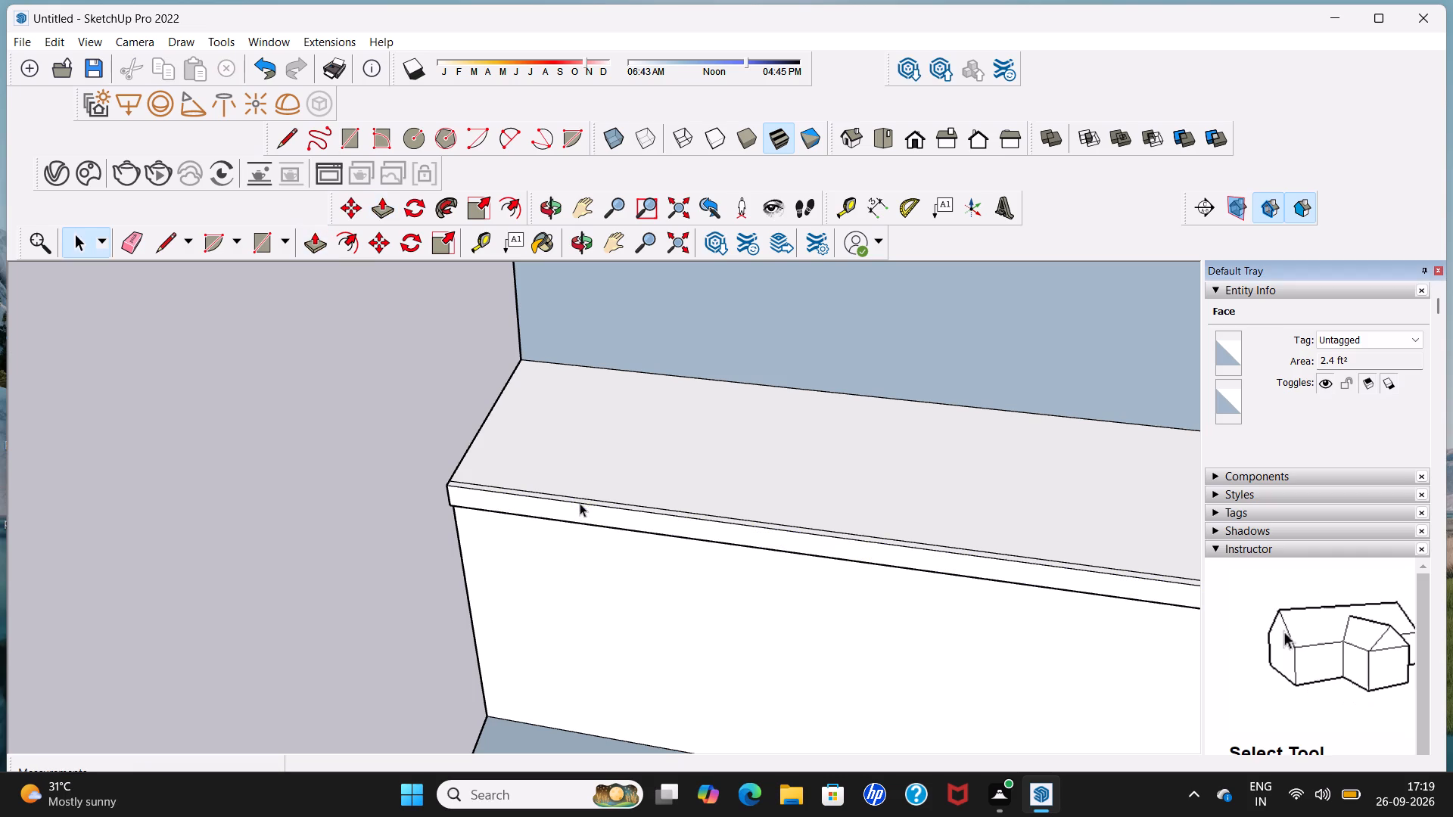
Delete the leftover 10' edge running along the countertop's top surface near its front.
click(586, 497)
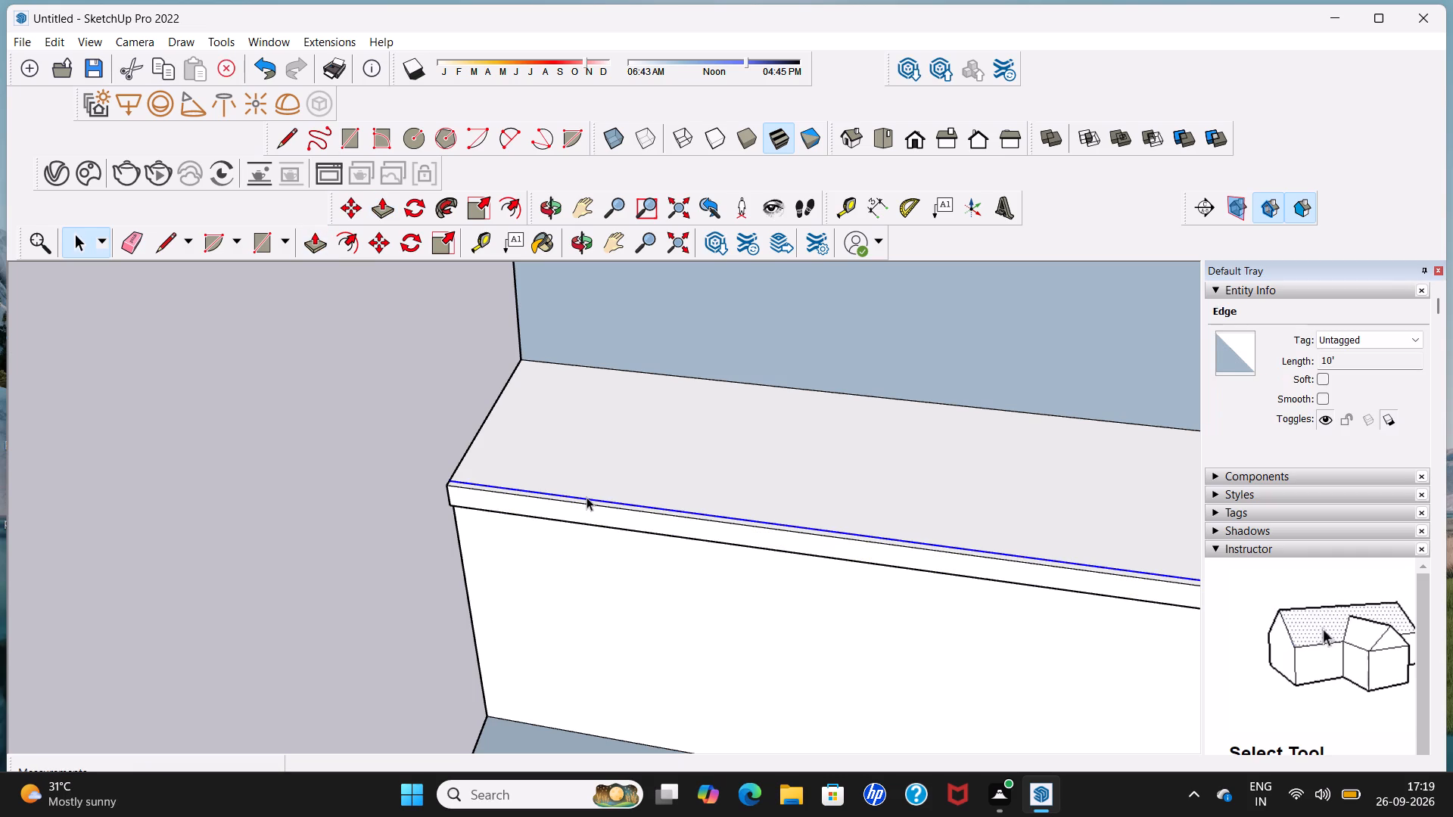
key(Delete)
Delete the short 2 7/8" vertical seam edge near the front corner on each end face of the countertop.
scroll(590, 487, down, 12)
middle_drag(590, 489, 633, 272)
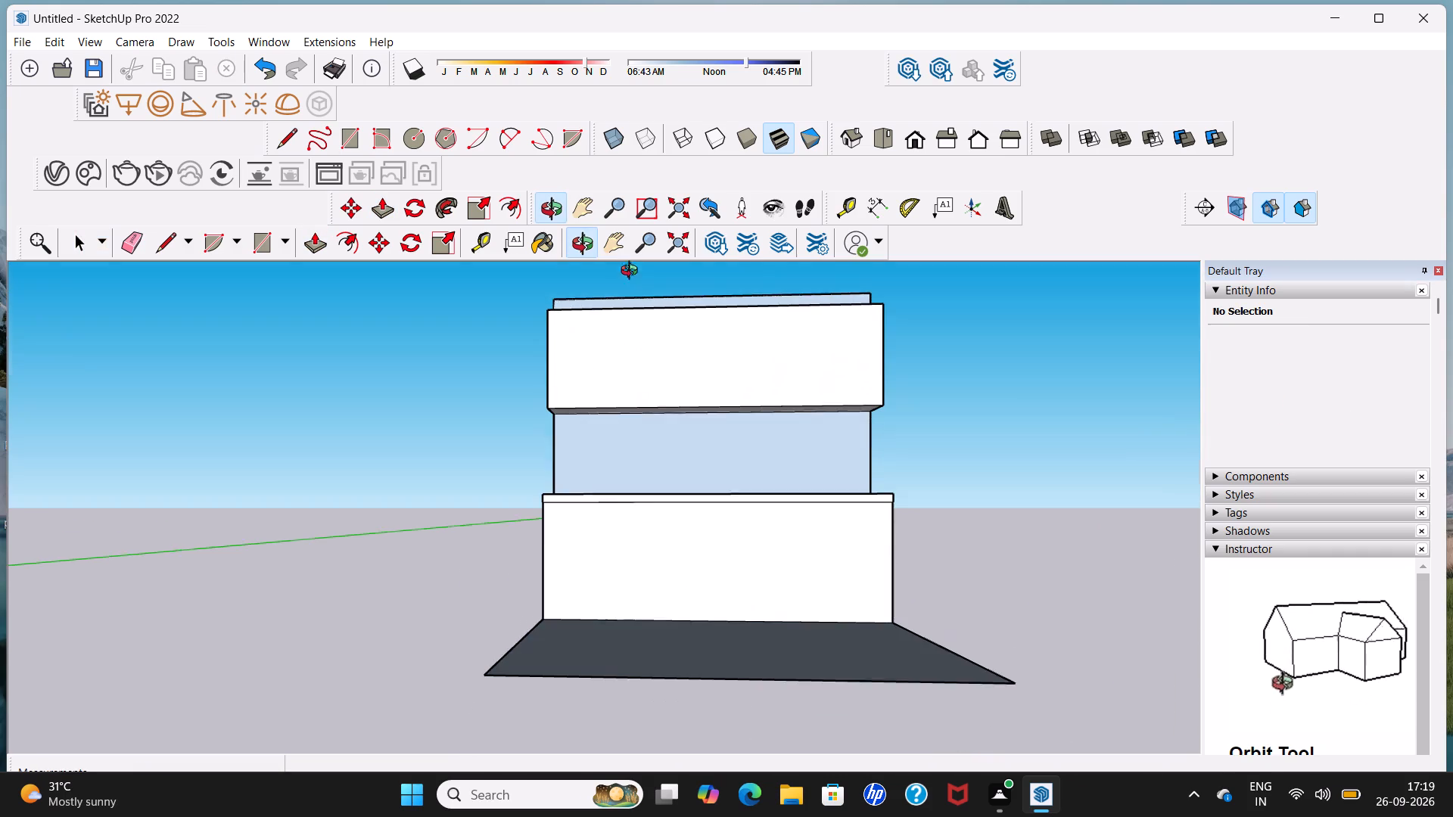
middle_drag(633, 272, 633, 272)
middle_drag(544, 511, 677, 567)
scroll(627, 530, up, 1)
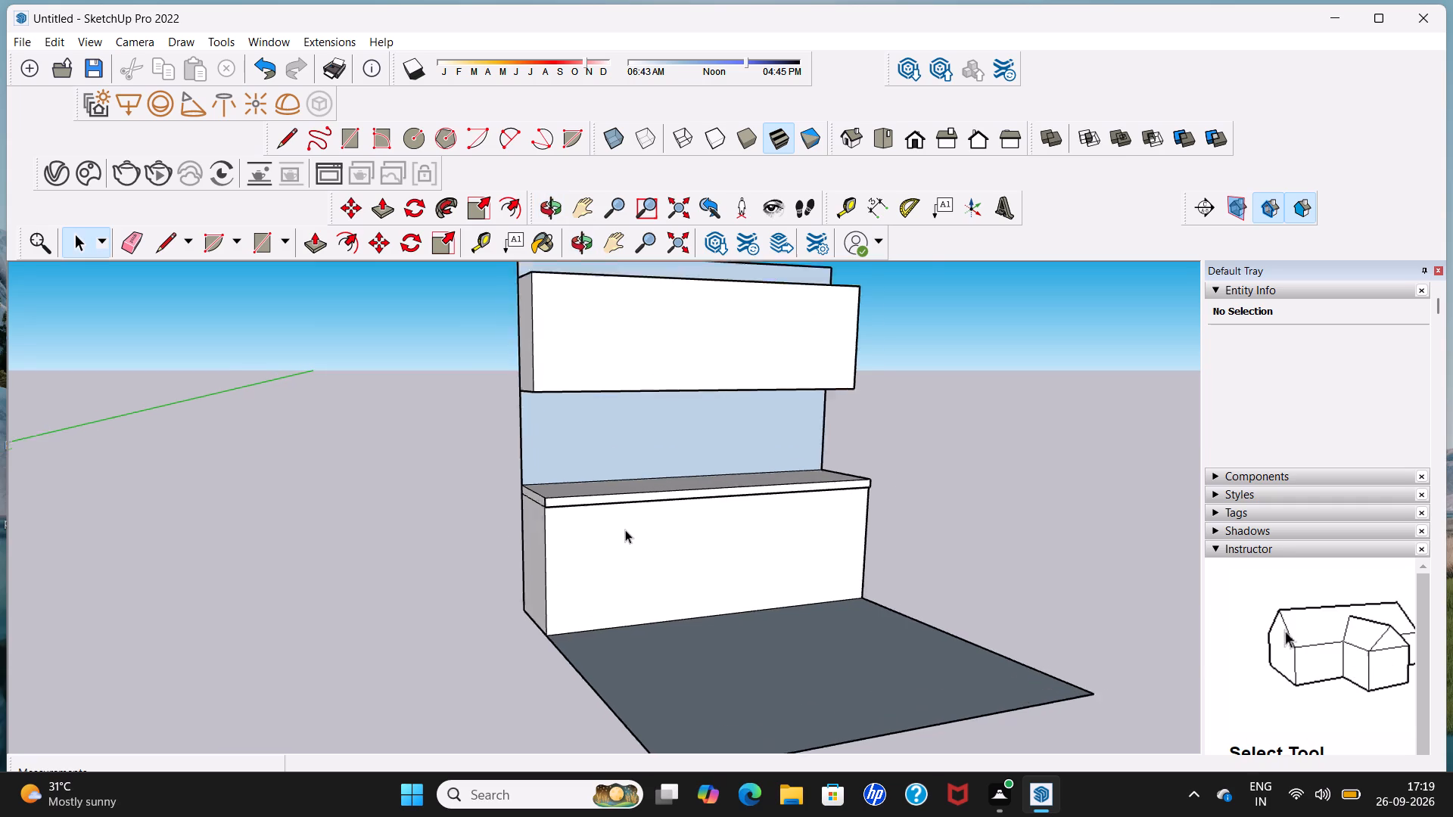
scroll(625, 530, up, 4)
middle_drag(474, 518, 601, 557)
scroll(603, 544, up, 4)
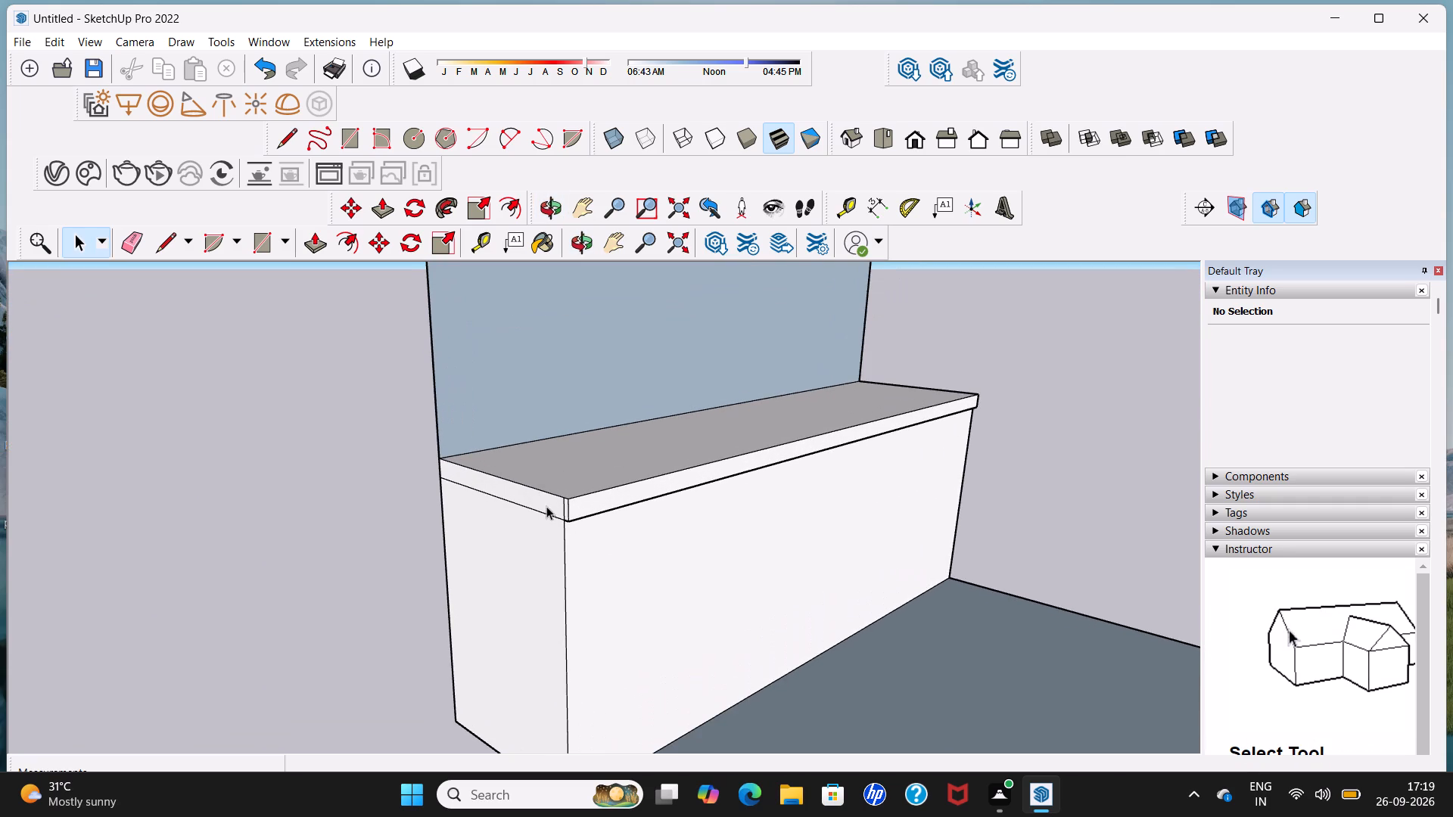
click(562, 504)
key(Delete)
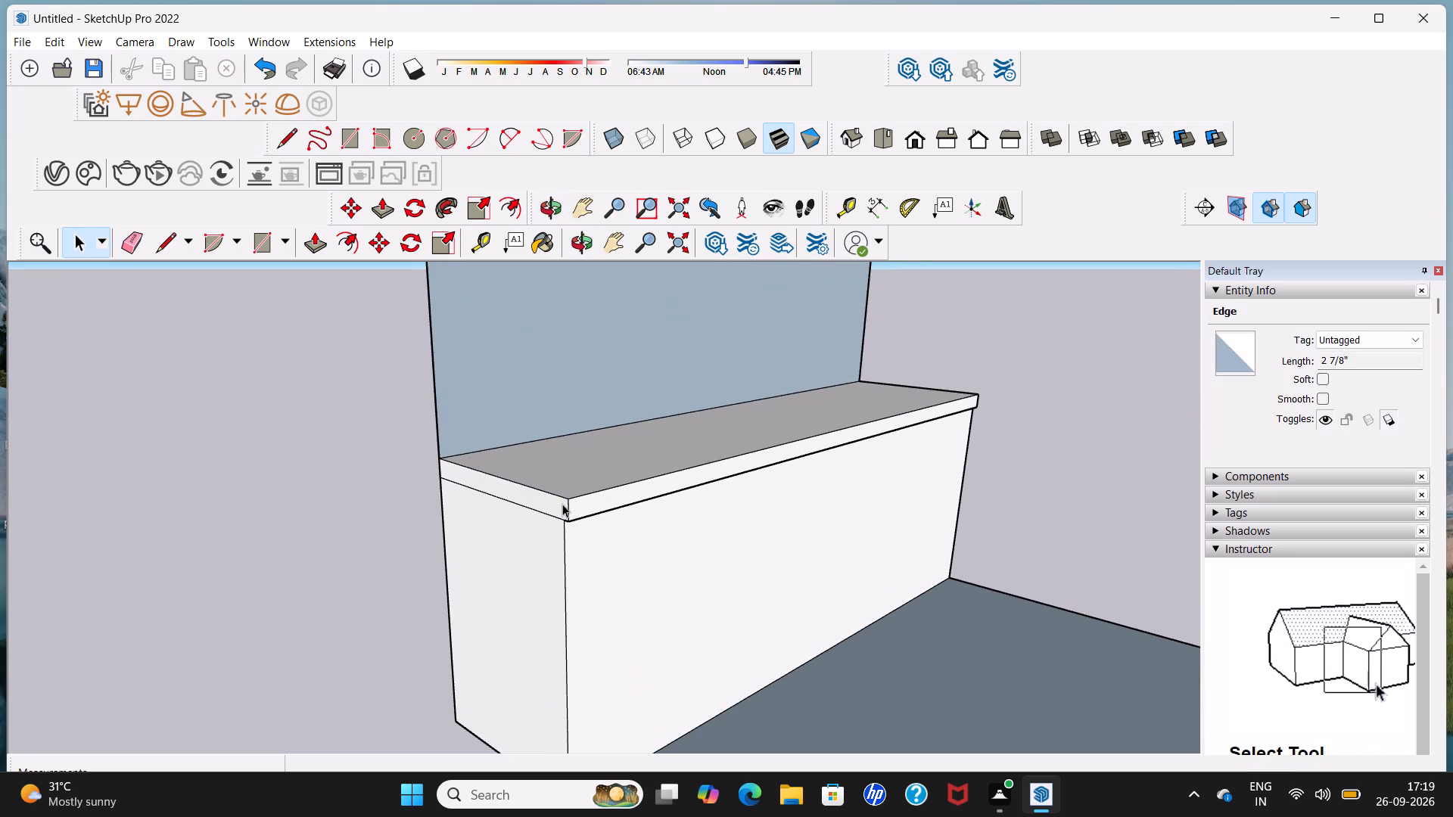
scroll(646, 511, down, 11)
middle_drag(677, 468, 0, 449)
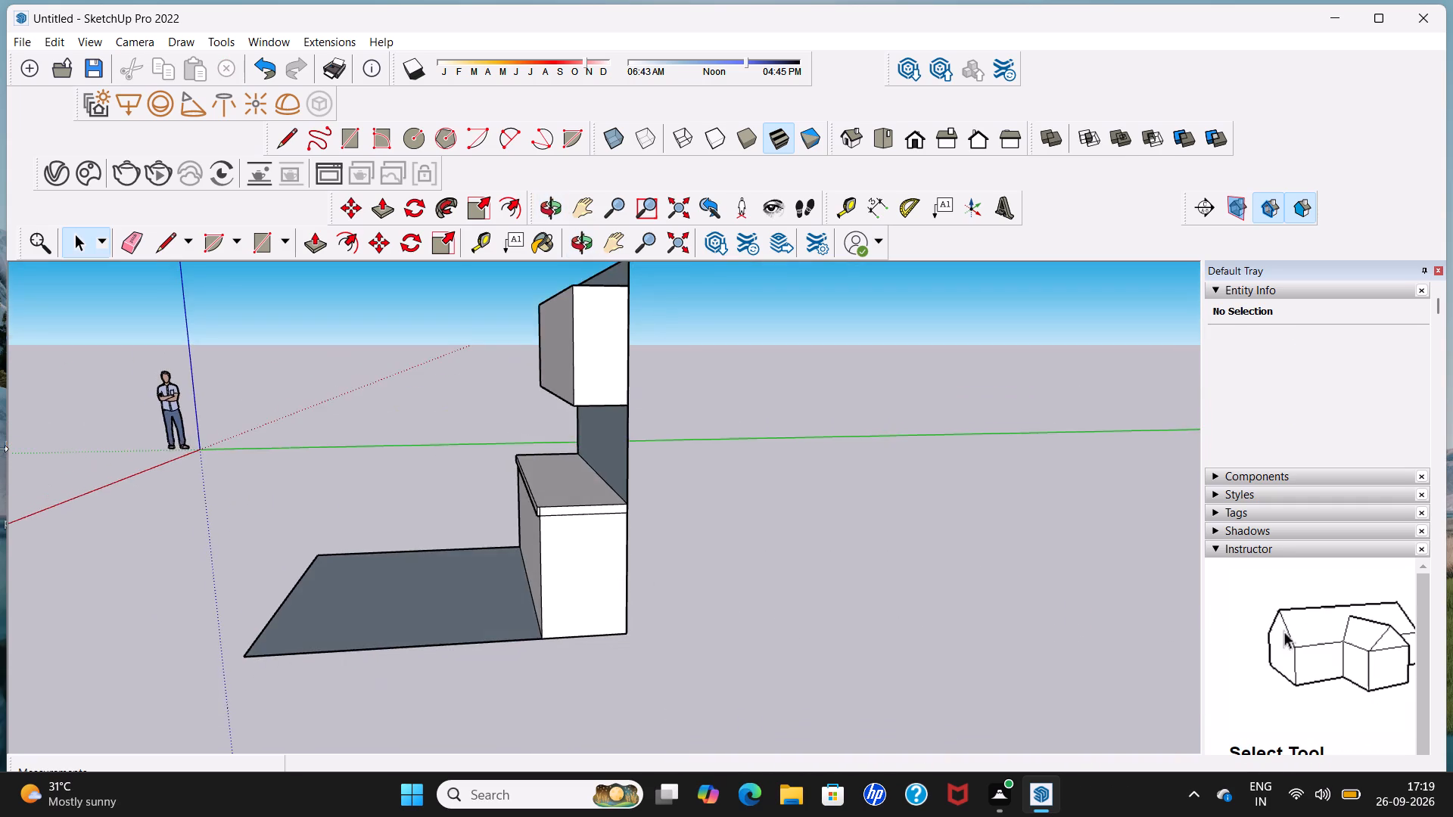
scroll(442, 585, up, 6)
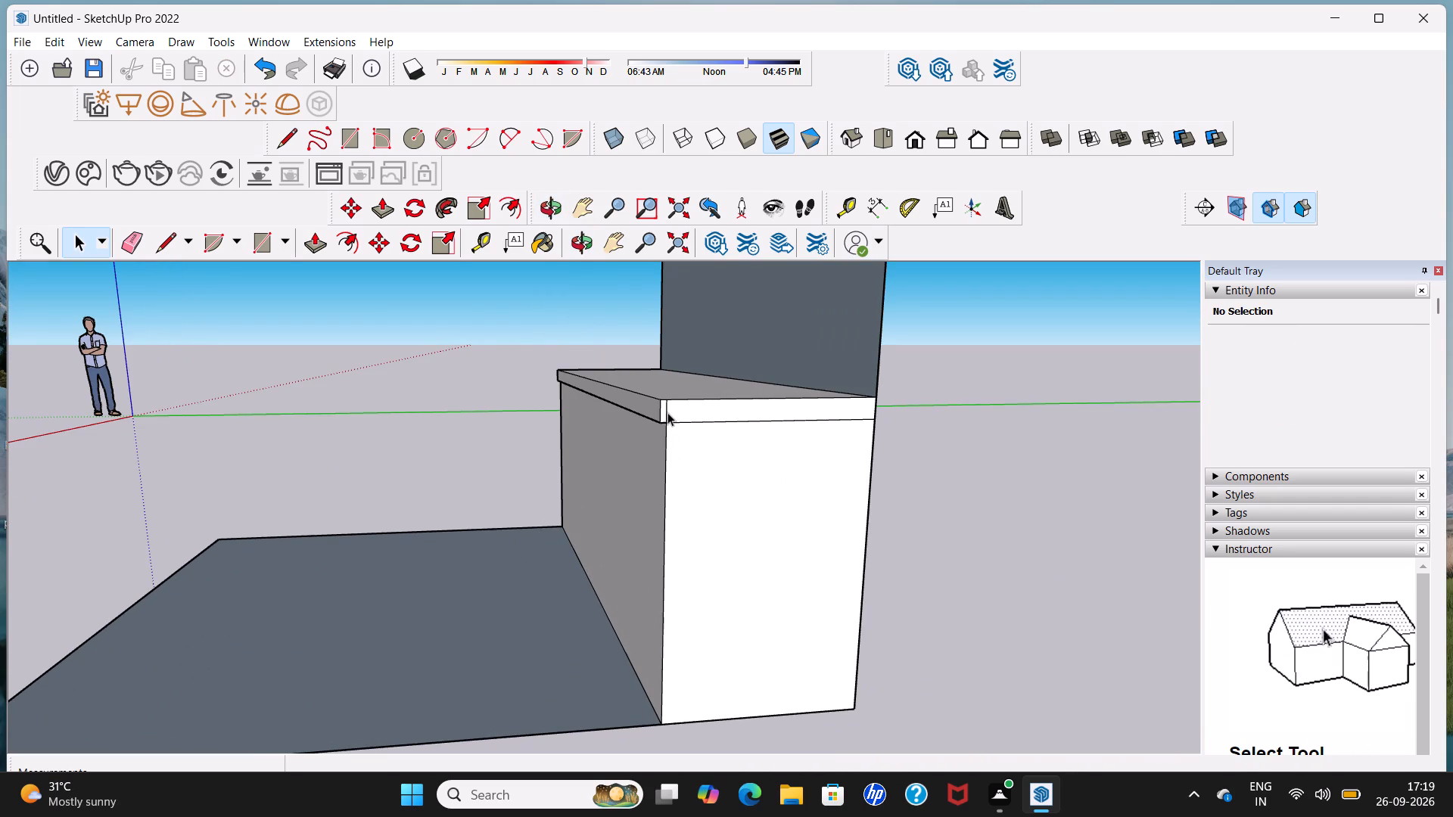
click(667, 410)
key(Delete)
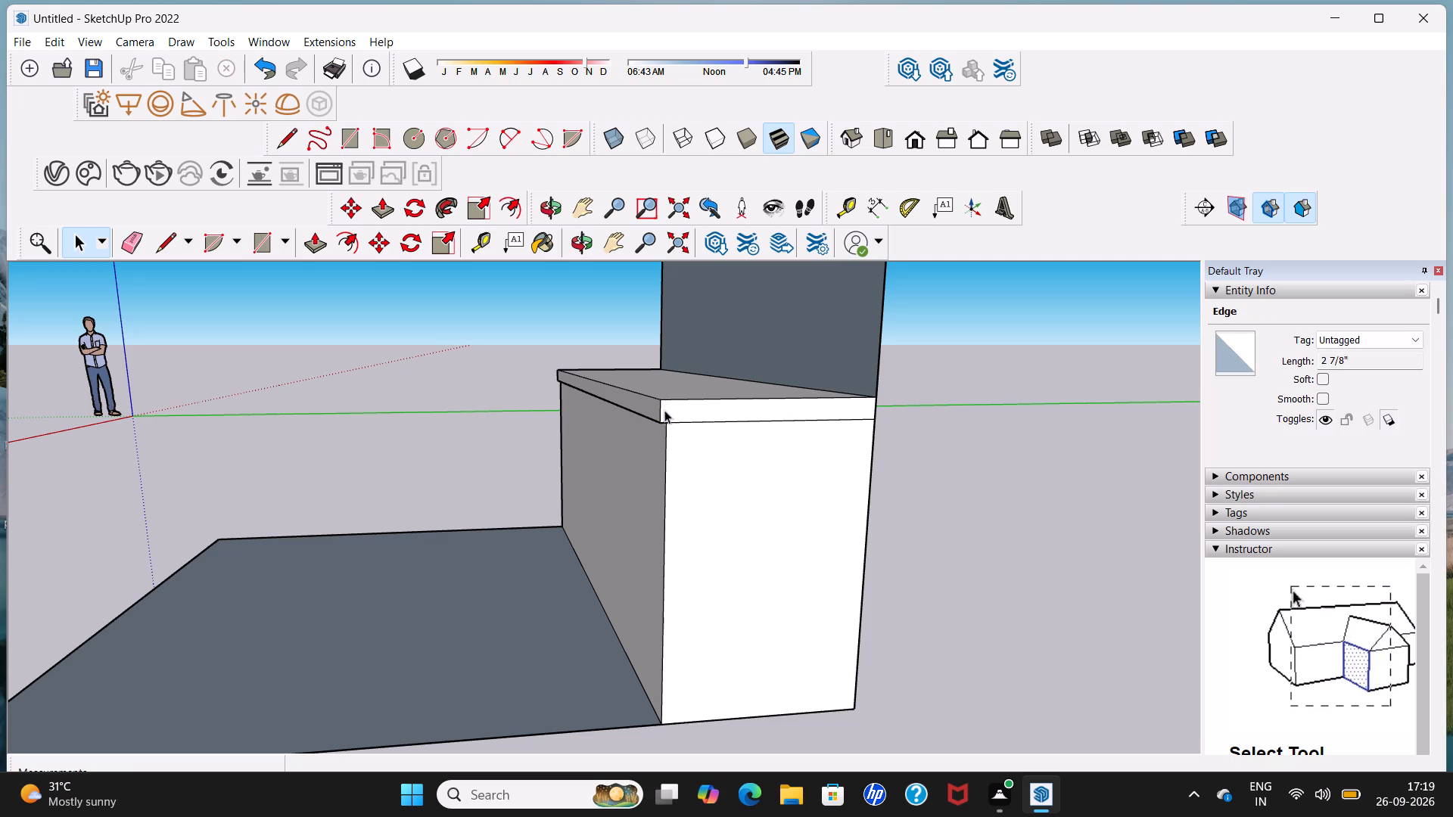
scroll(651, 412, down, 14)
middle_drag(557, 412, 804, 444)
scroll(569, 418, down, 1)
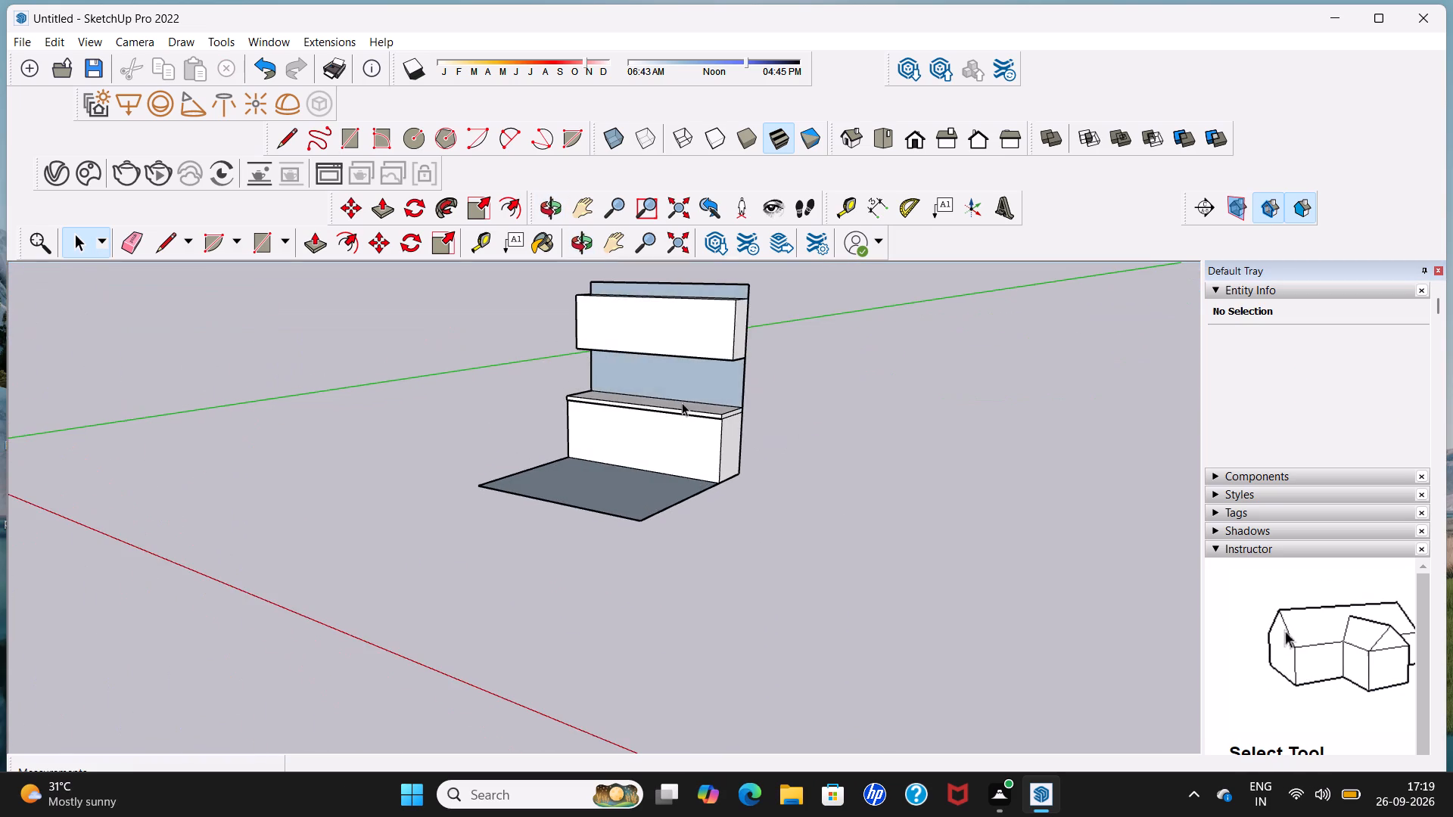
Measure the upper cabinet's top front edge from end to end with the Dimension tool, without placing a dimension.
scroll(659, 371, up, 4)
scroll(658, 370, down, 8)
middle_drag(580, 384, 659, 419)
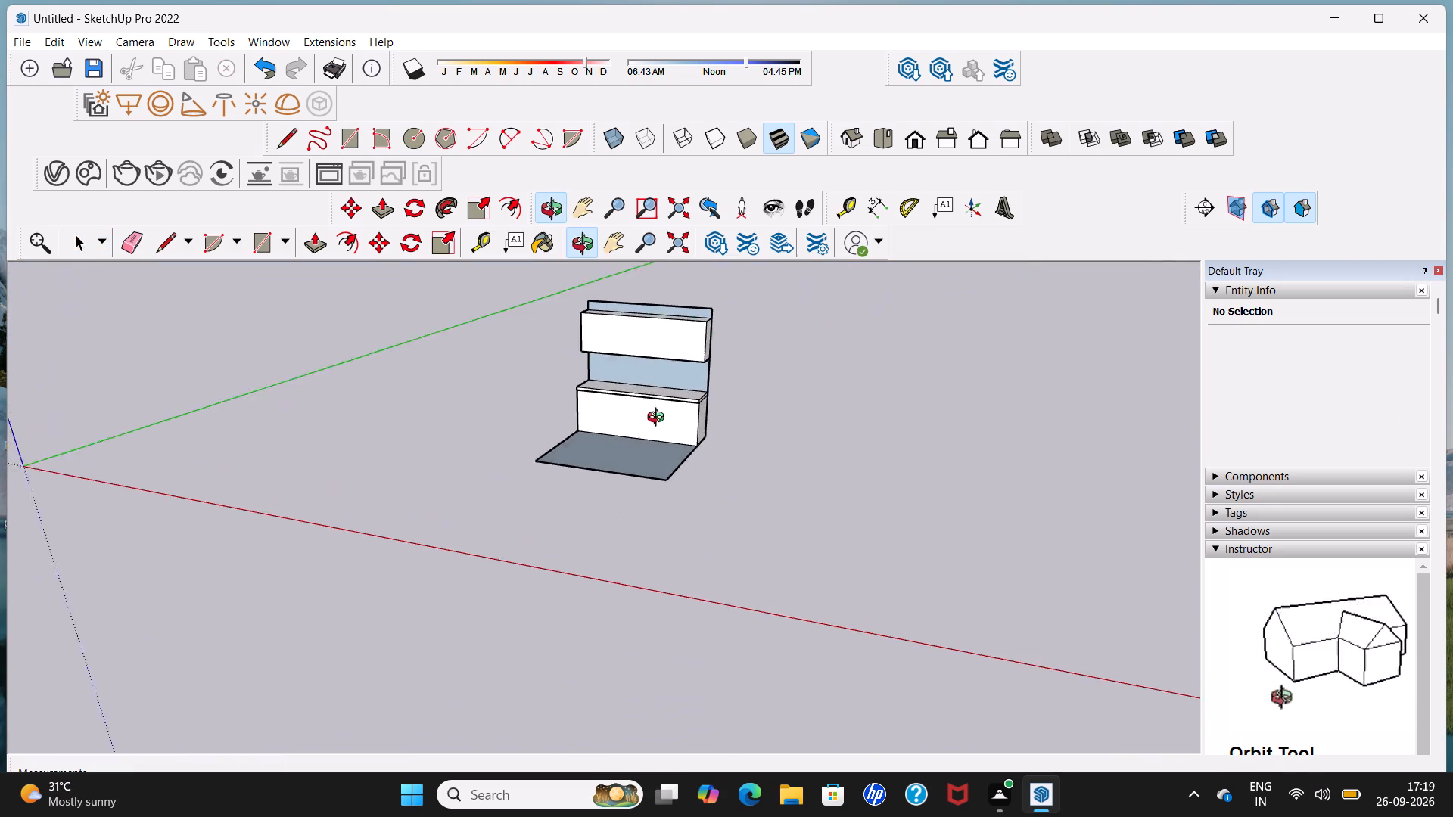
middle_drag(659, 419, 686, 418)
scroll(611, 334, up, 5)
middle_drag(611, 332, 621, 297)
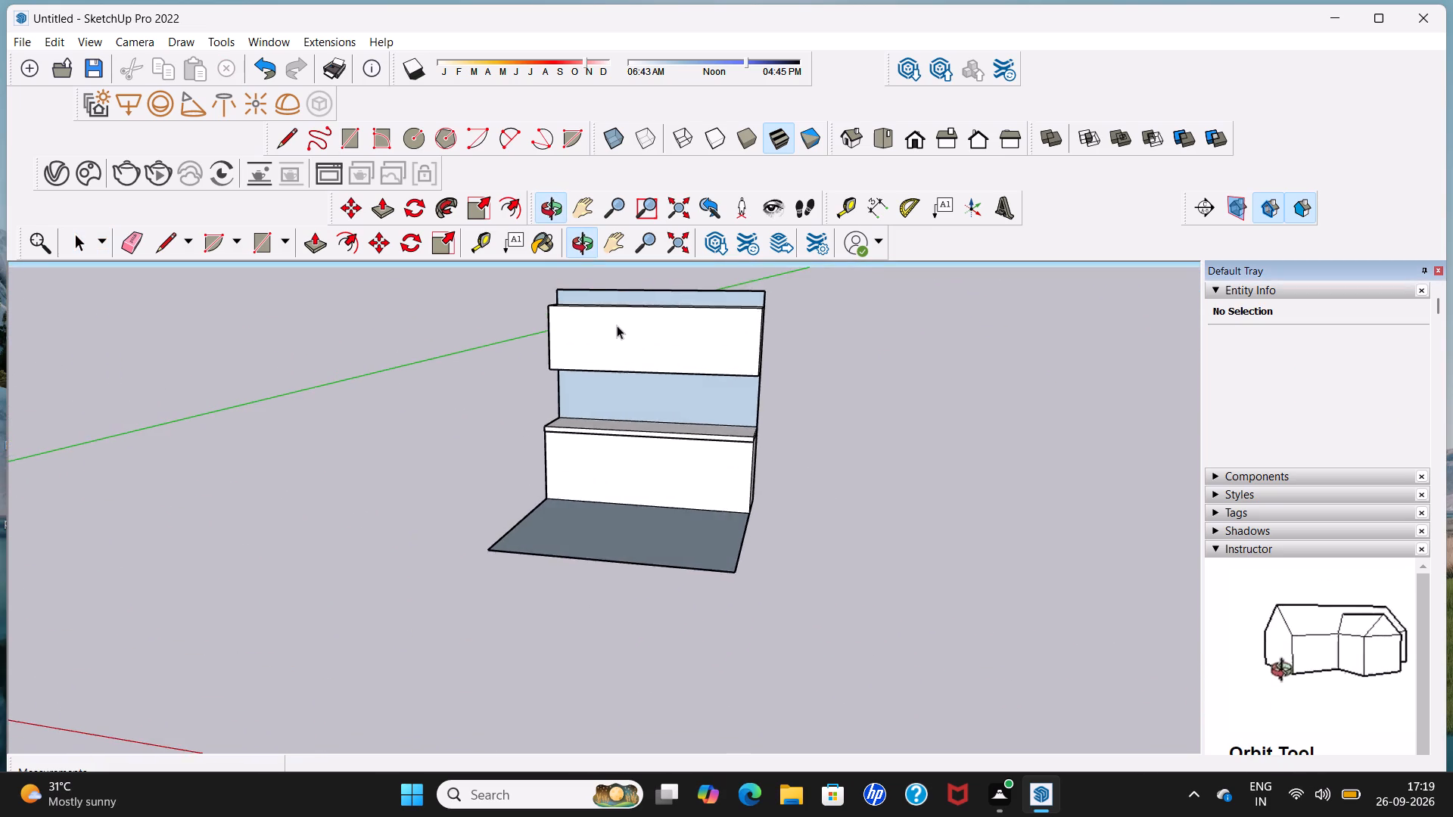
scroll(617, 325, up, 5)
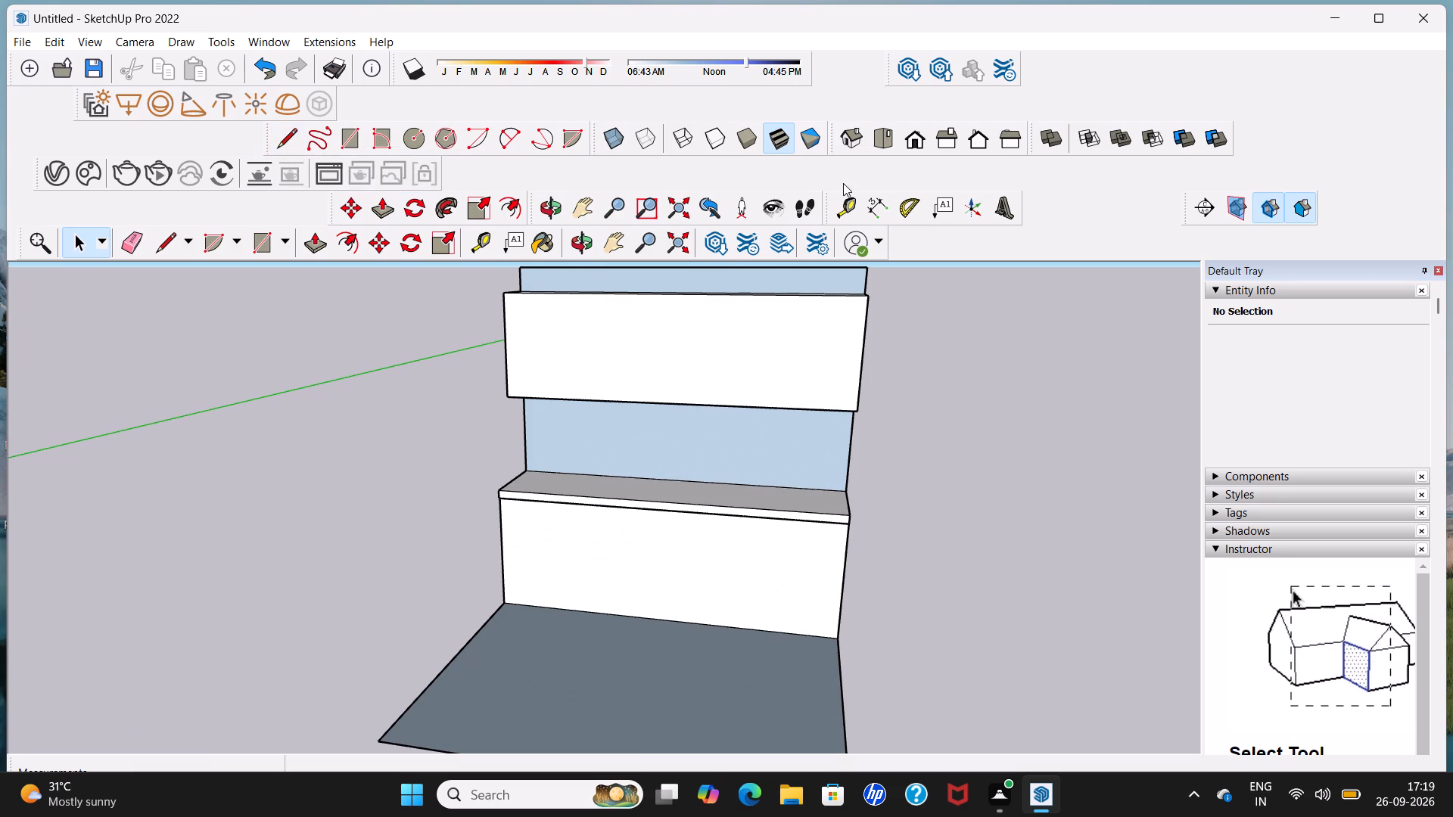
click(874, 213)
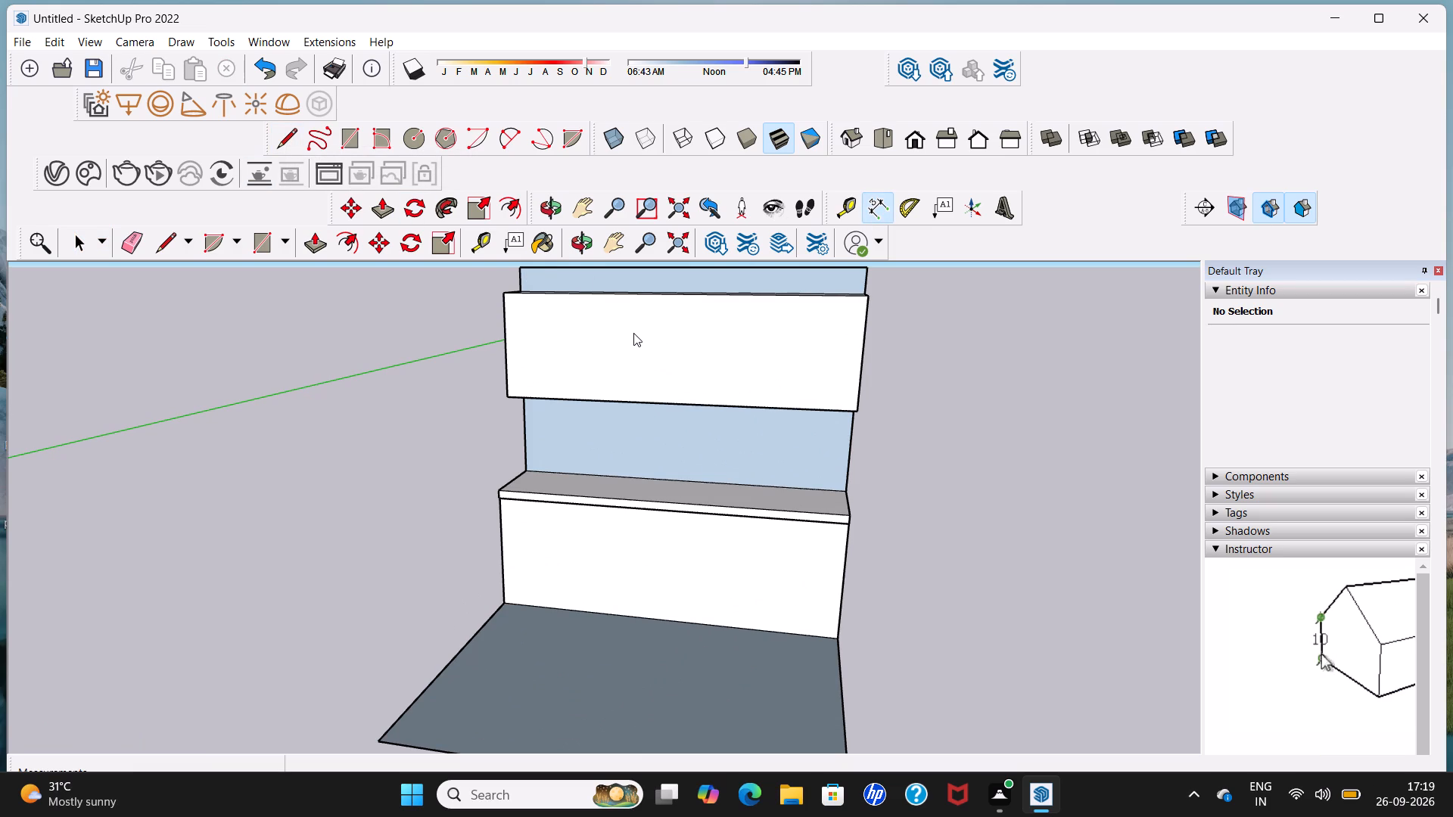
click(503, 293)
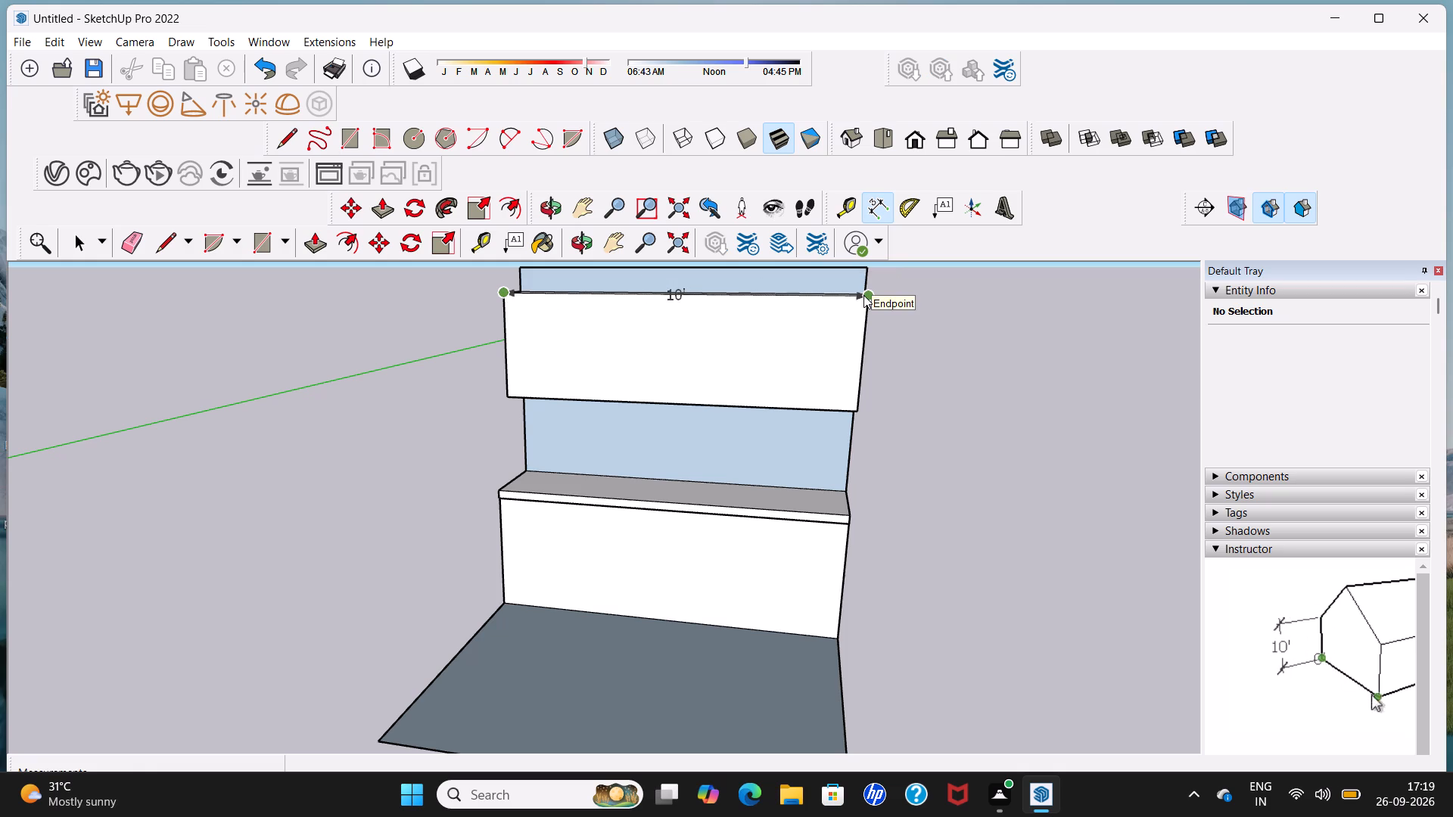
key(space)
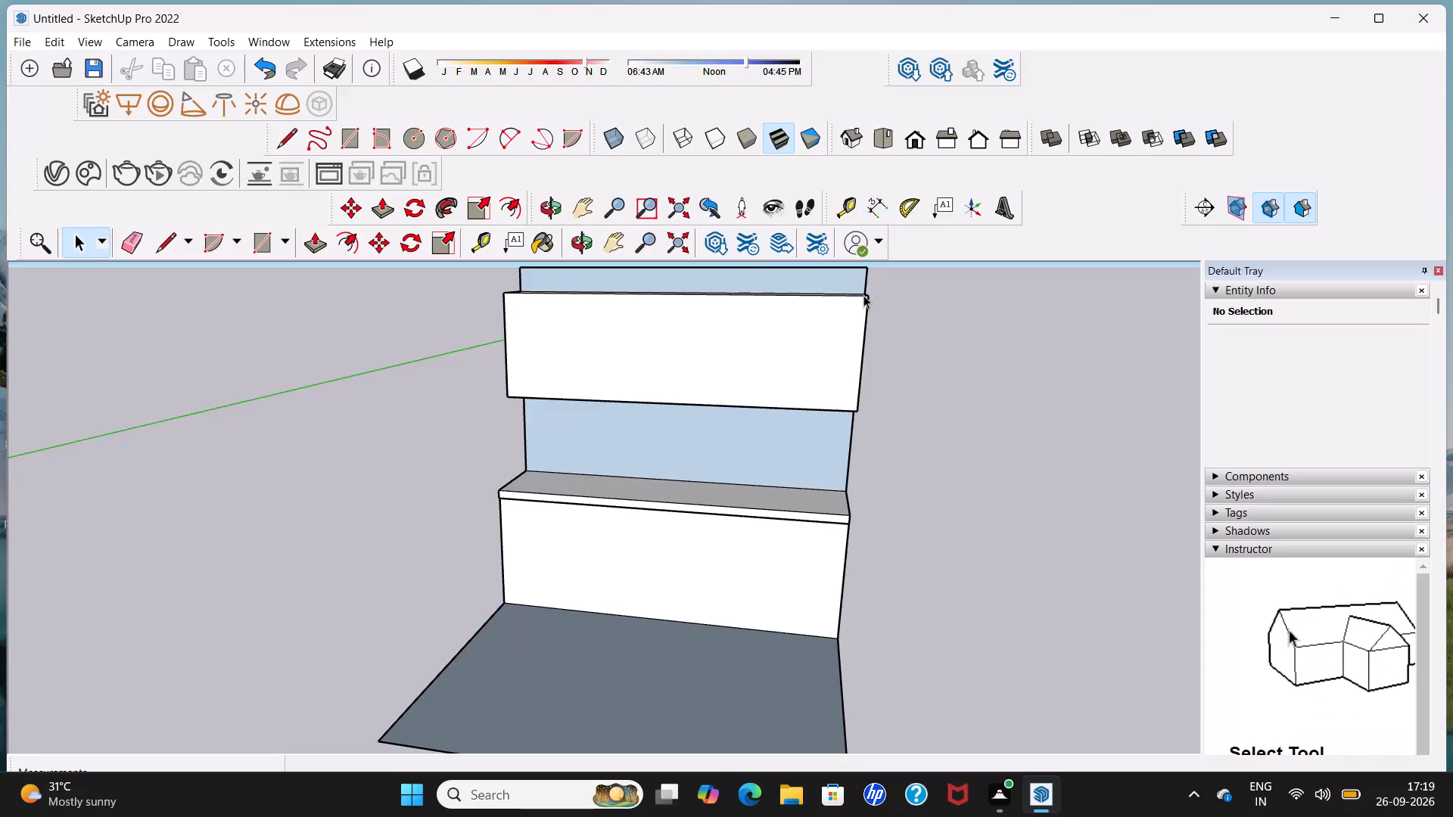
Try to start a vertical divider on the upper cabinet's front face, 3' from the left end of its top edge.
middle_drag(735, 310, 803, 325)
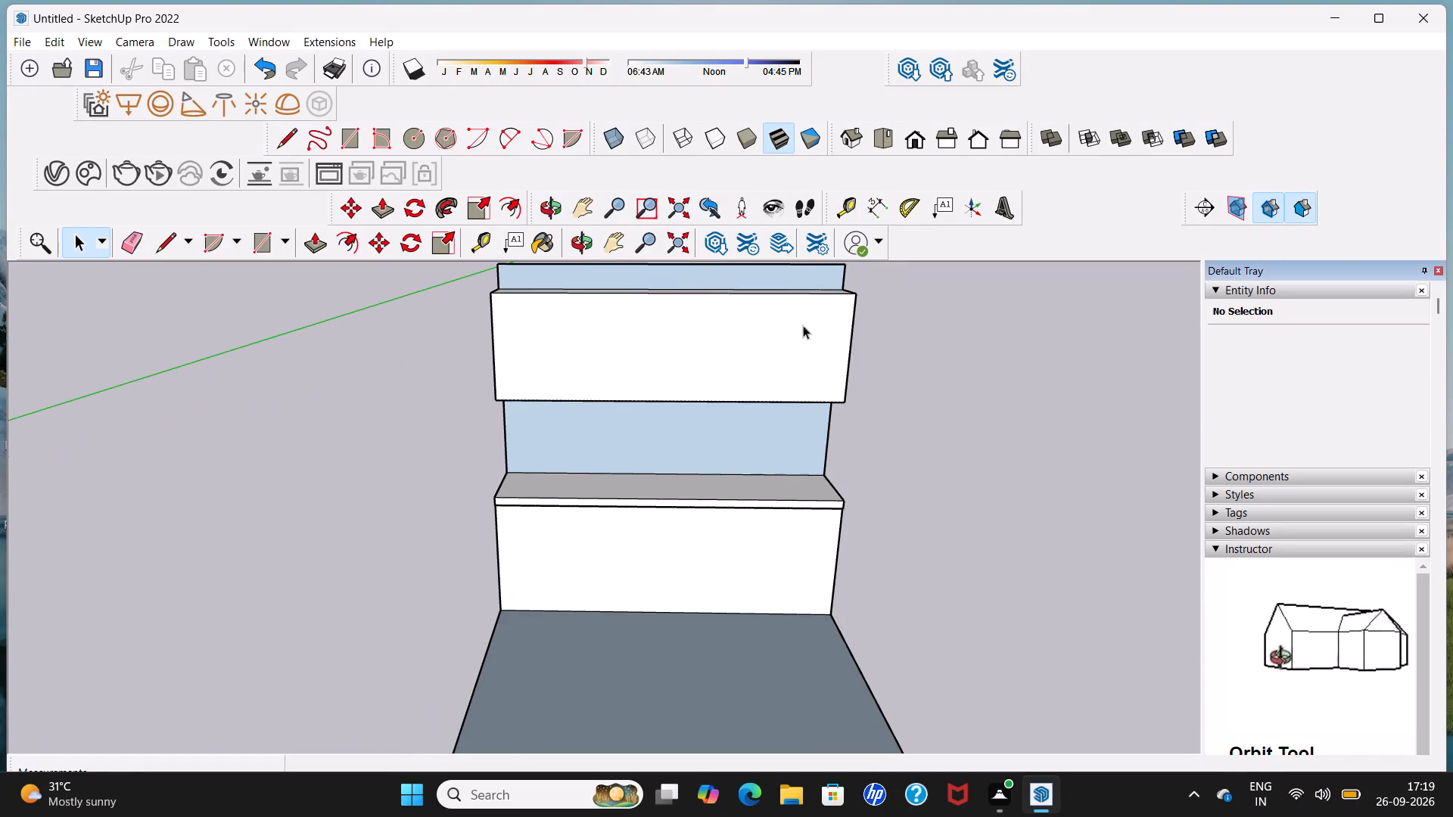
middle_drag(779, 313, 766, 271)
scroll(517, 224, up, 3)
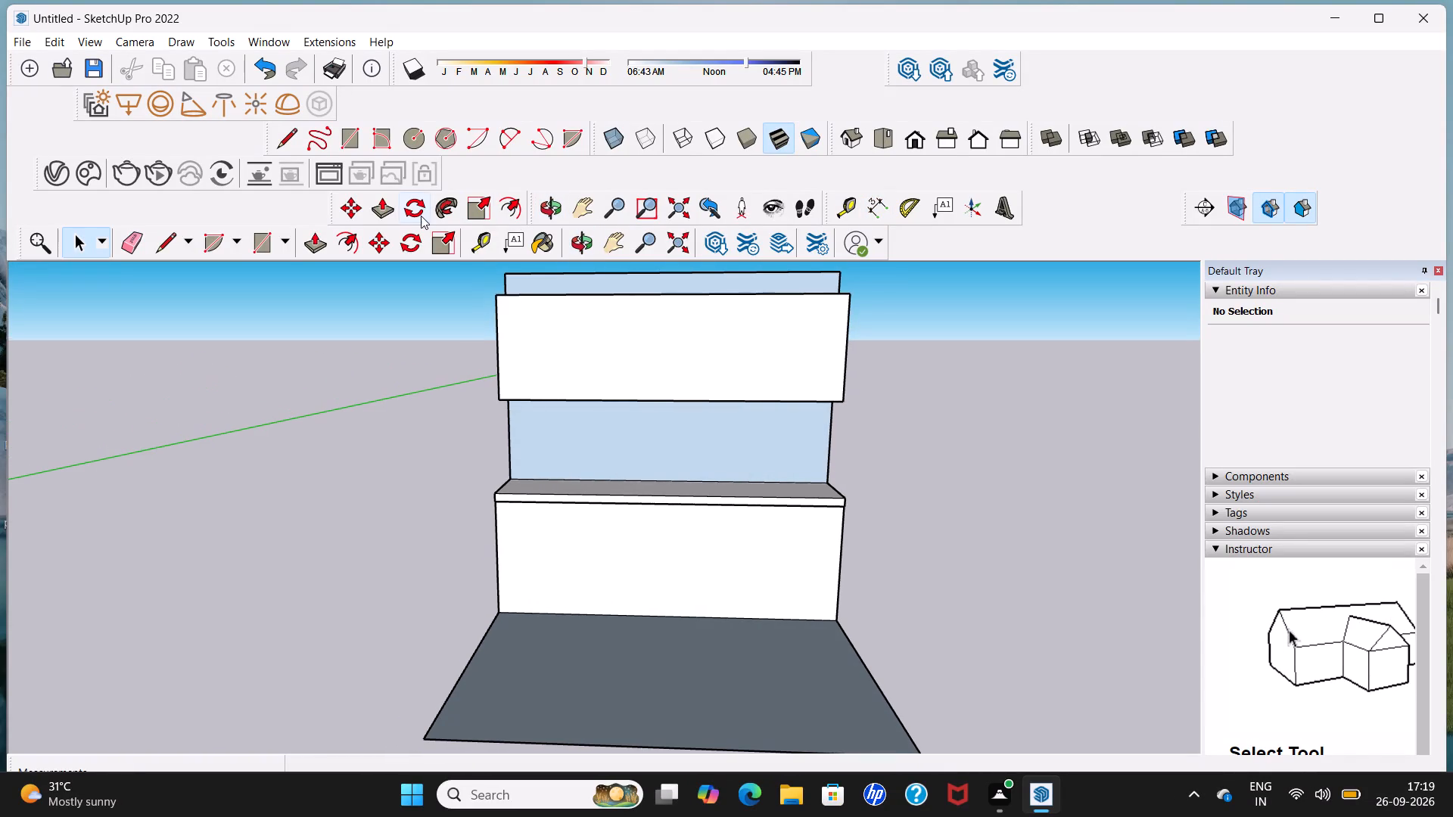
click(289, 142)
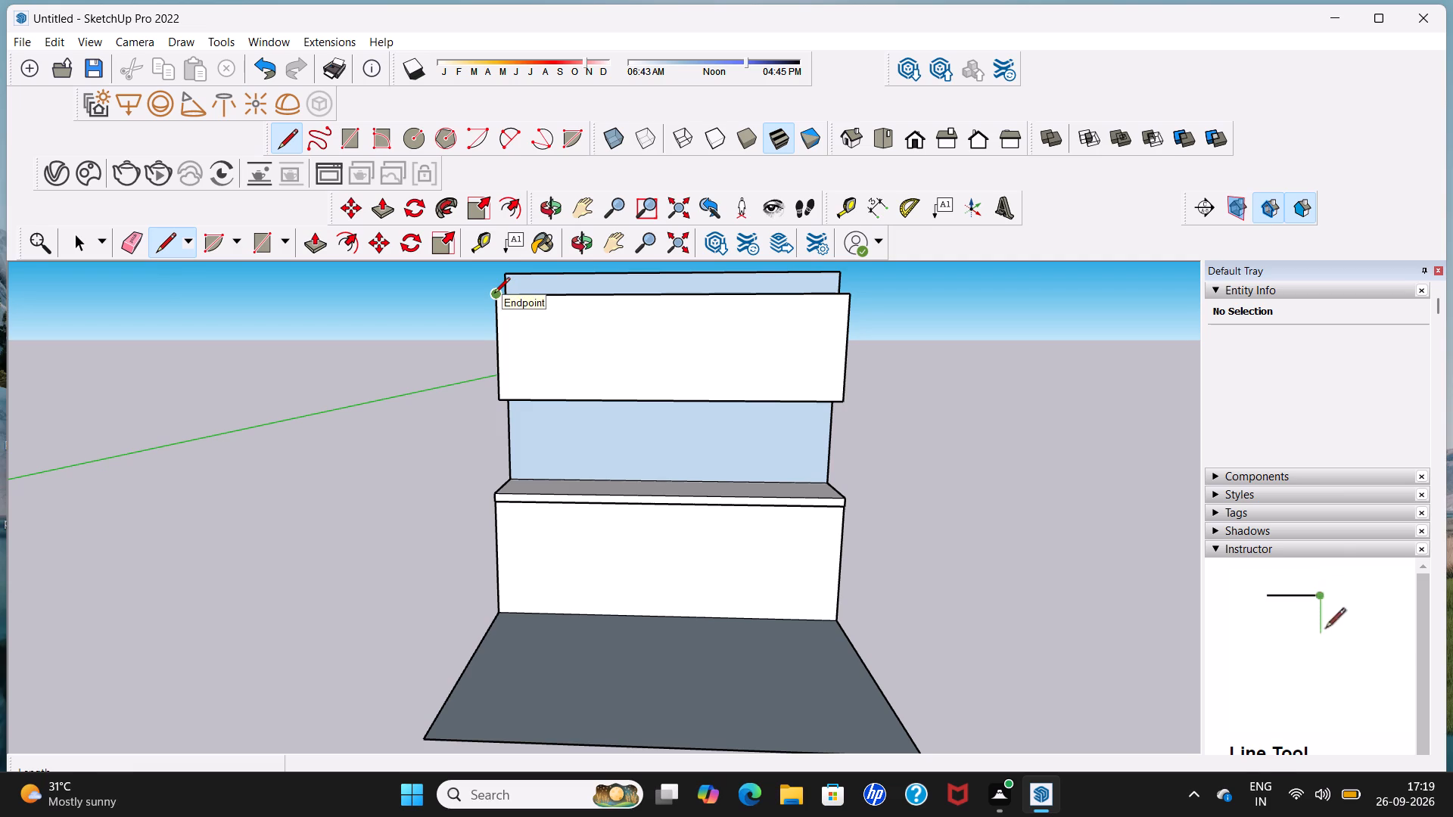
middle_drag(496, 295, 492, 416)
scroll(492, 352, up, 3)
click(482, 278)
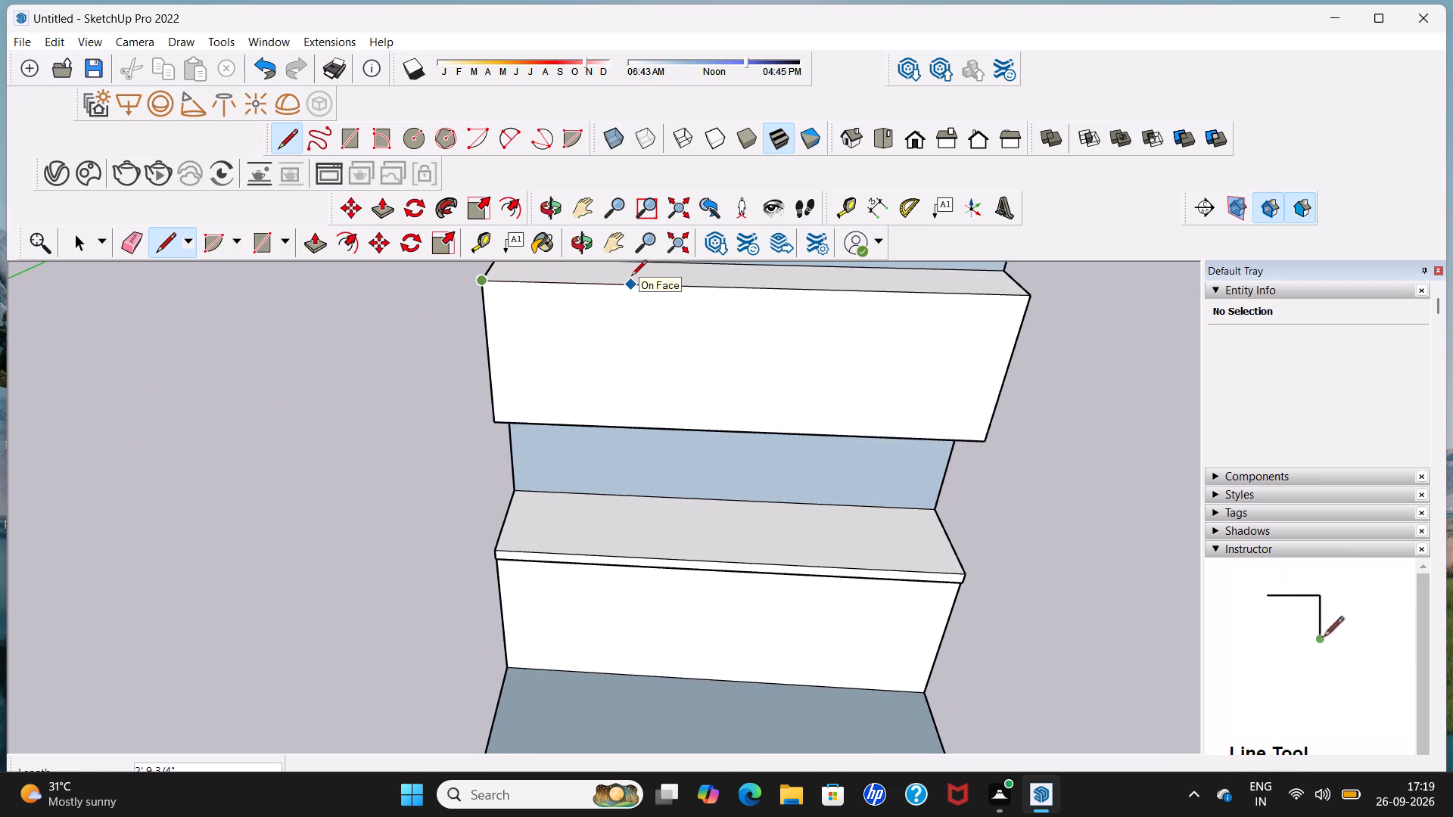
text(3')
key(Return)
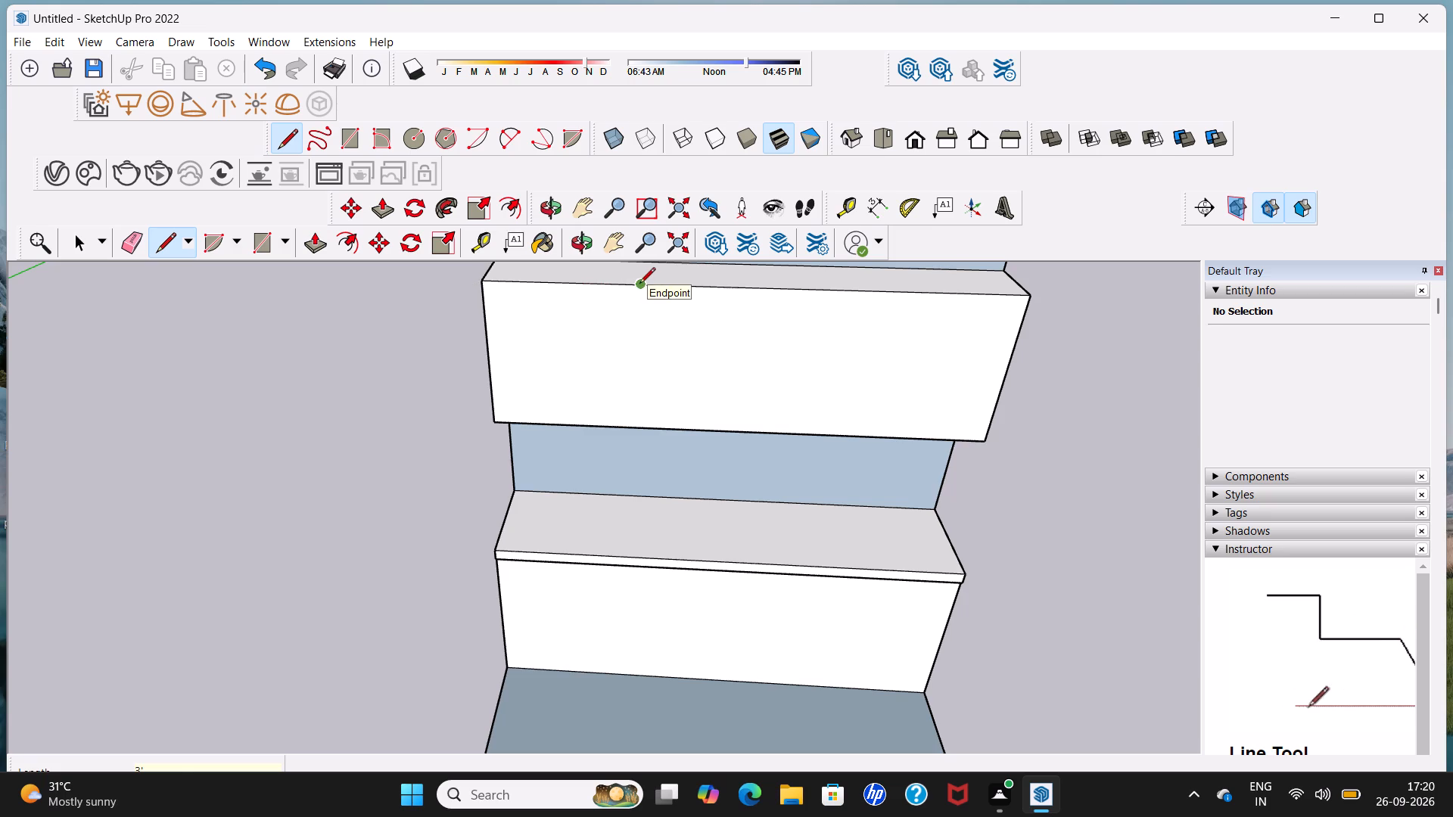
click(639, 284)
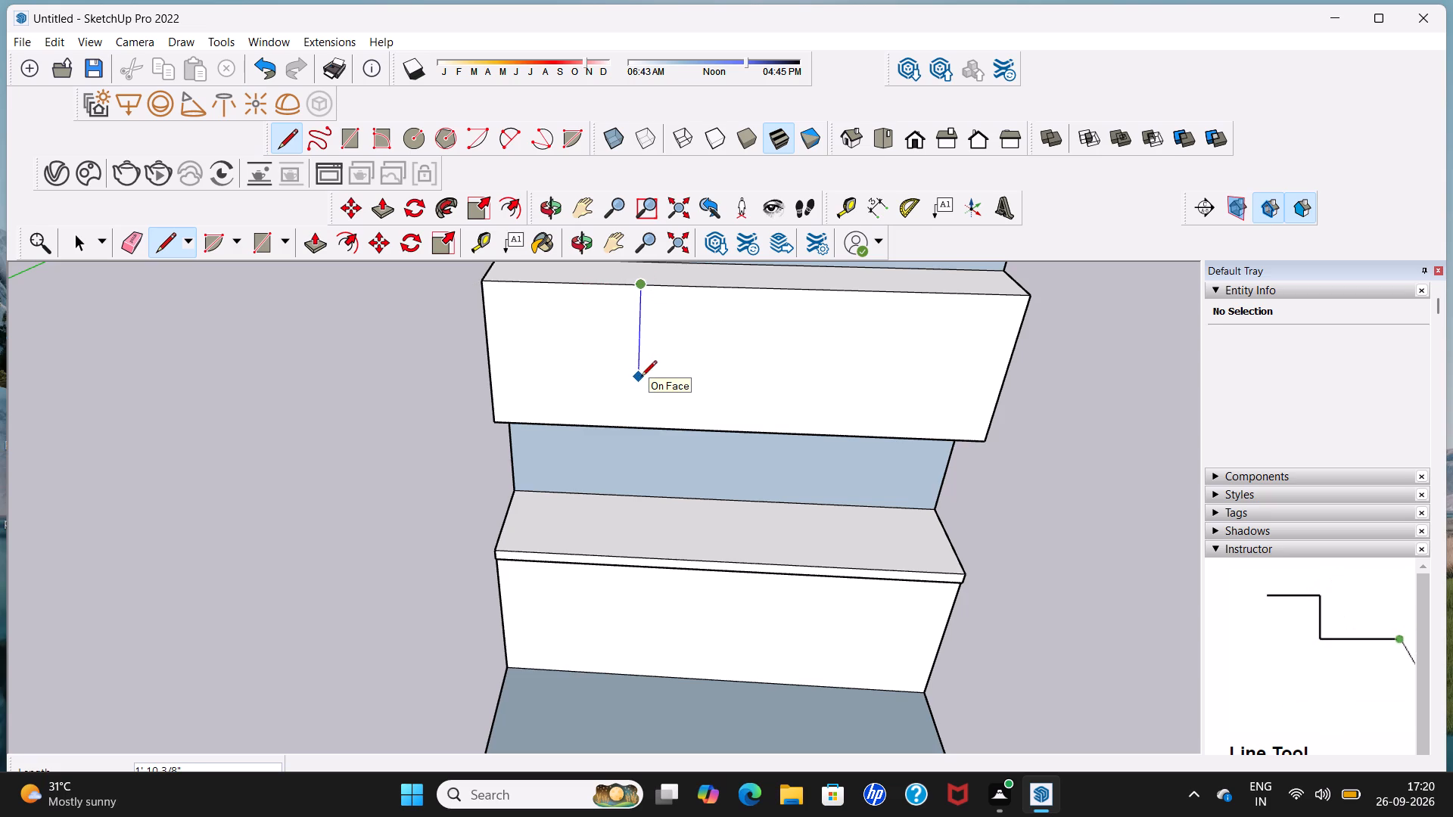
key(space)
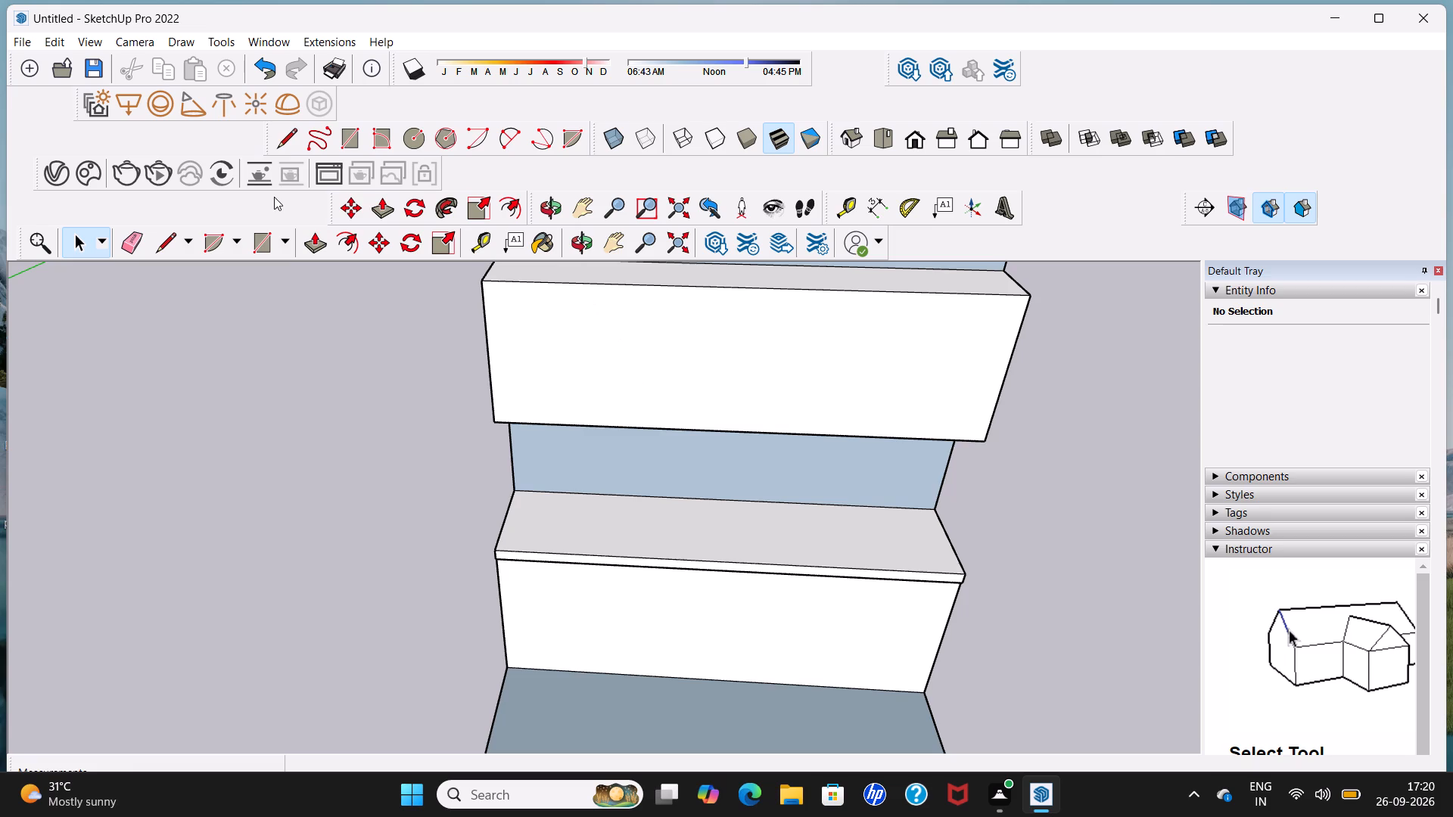
Draw a vertical divider line down the upper cabinet's front face, 3'6" from the left end of its top edge.
click(281, 144)
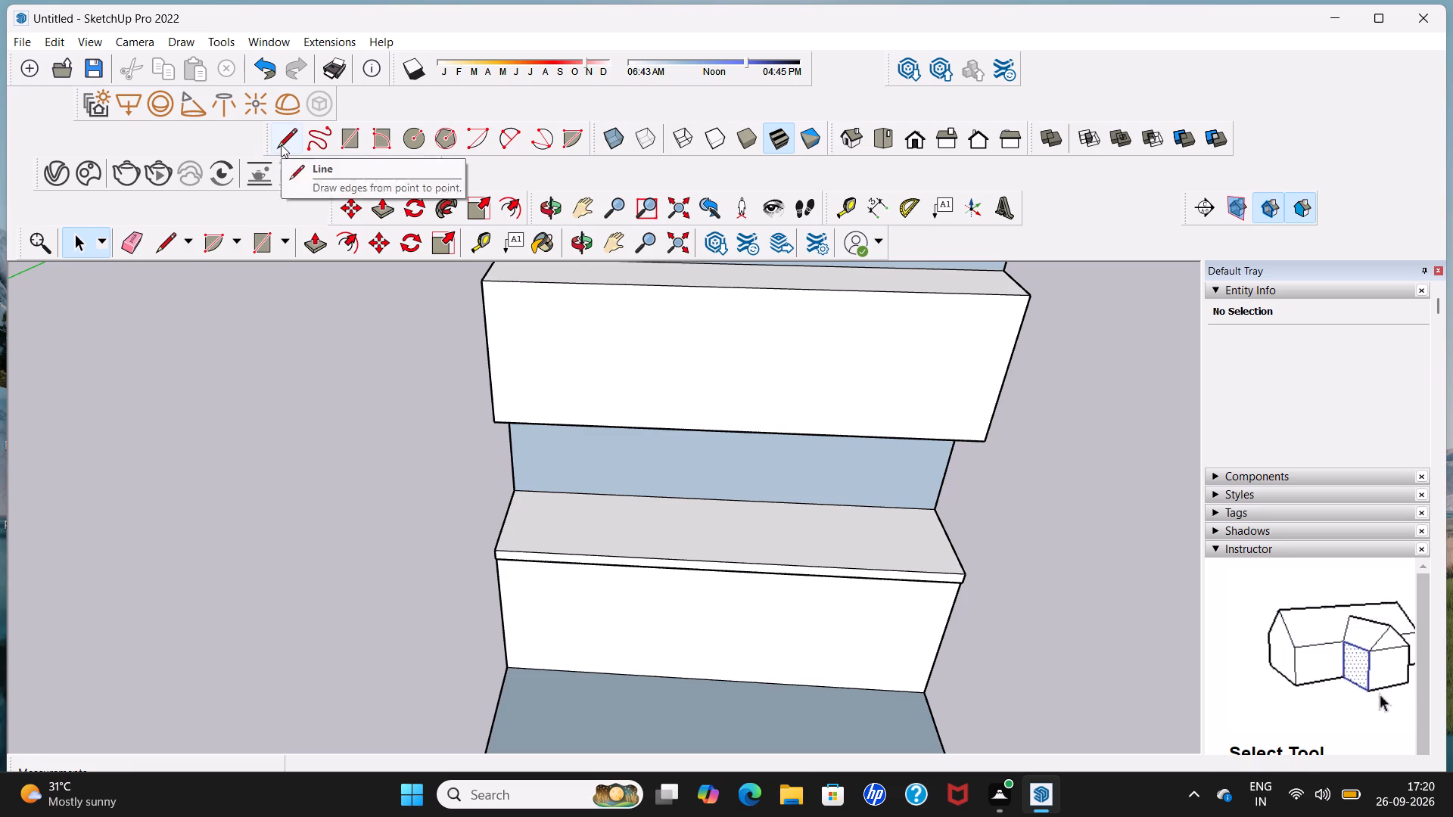
click(481, 282)
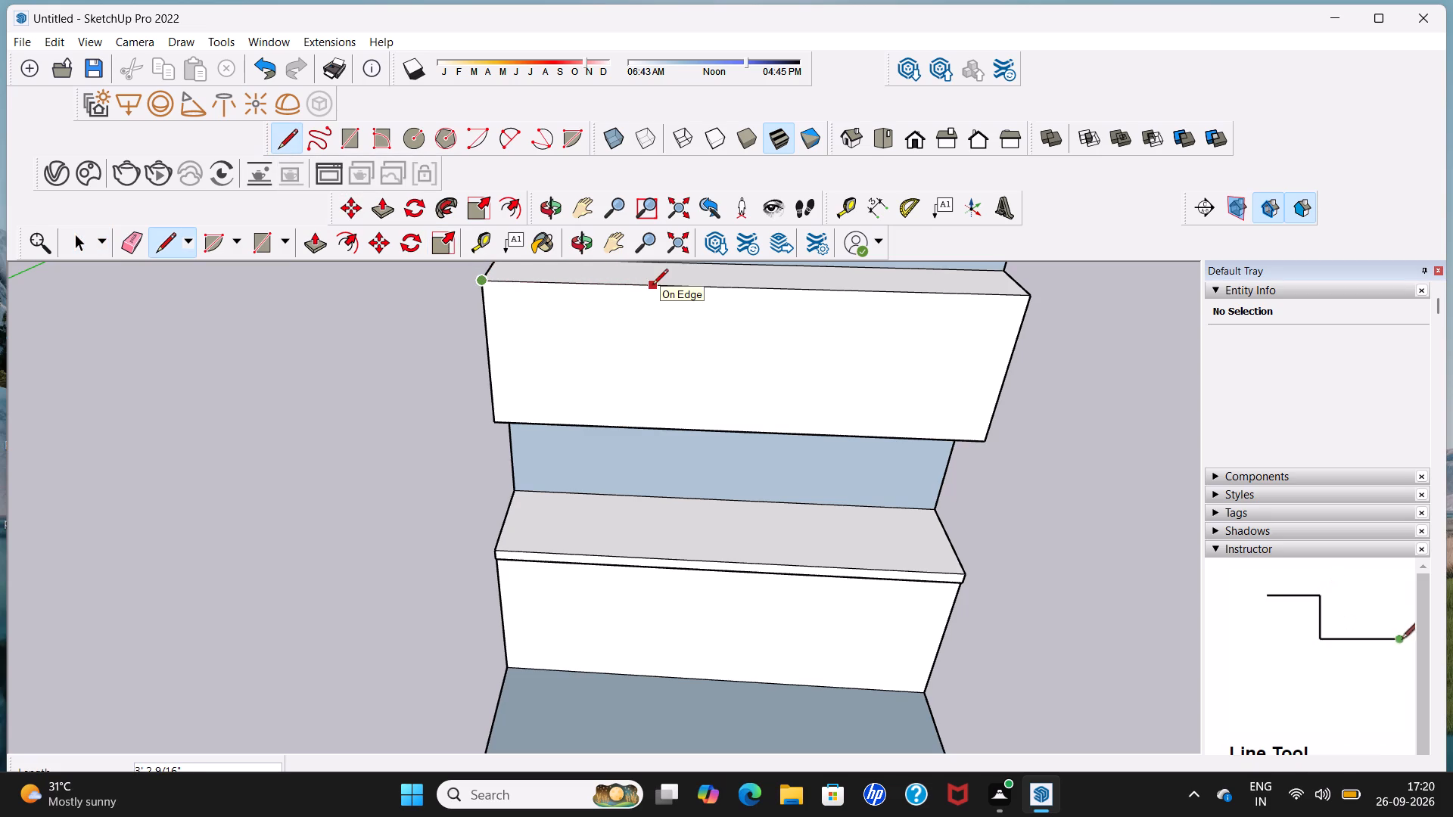
text(3'6")
key(Return)
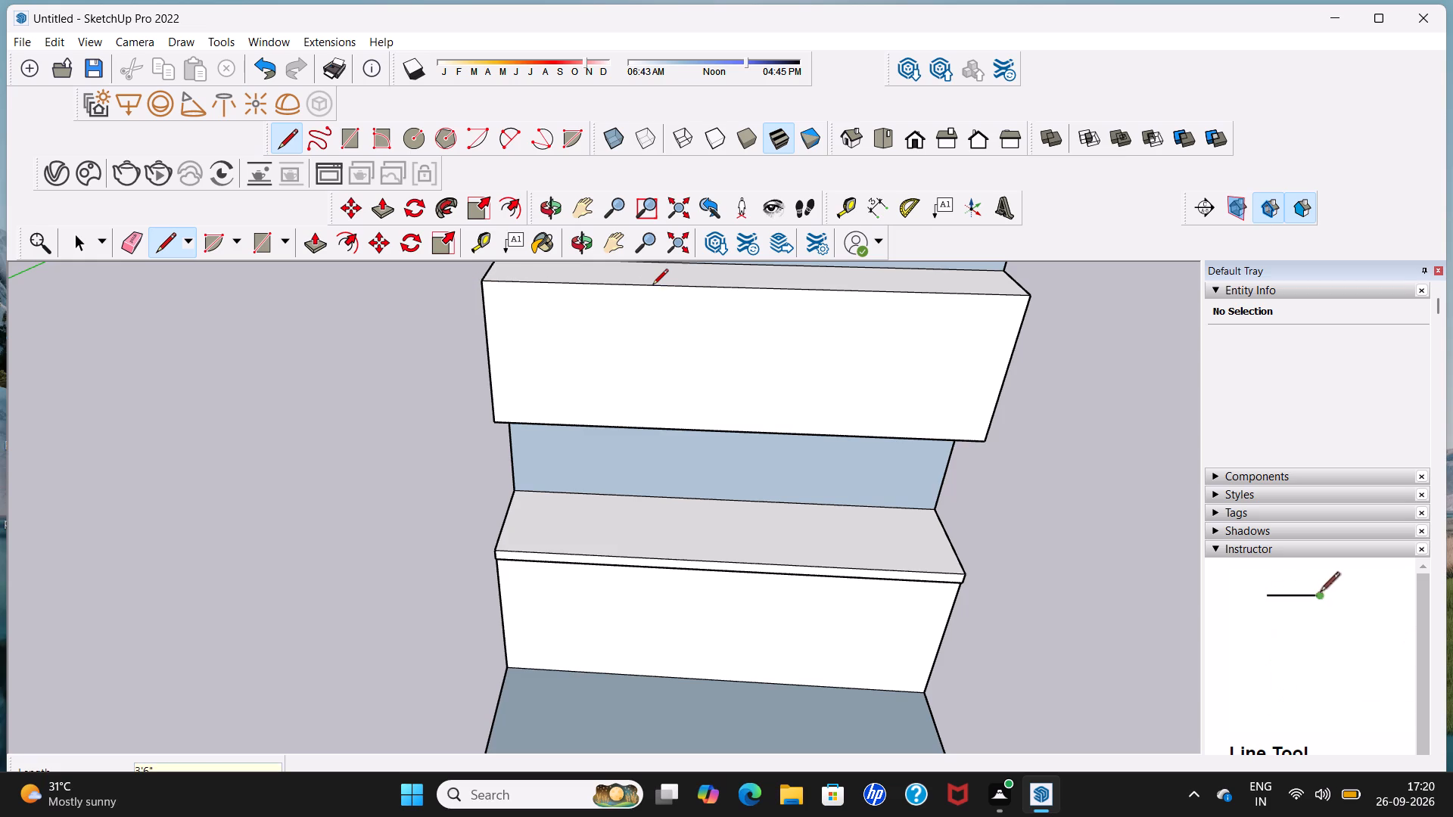
click(670, 283)
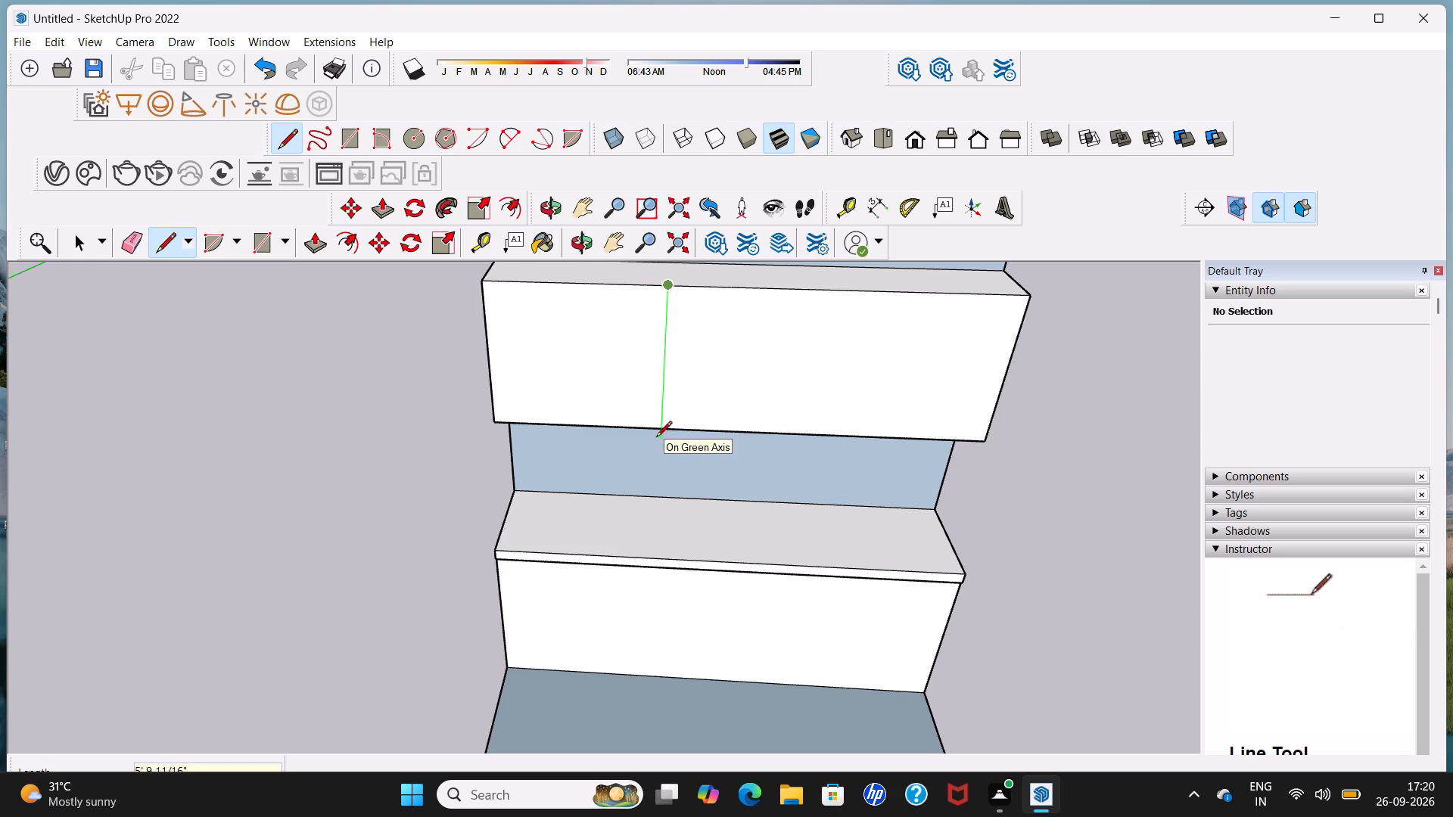
click(660, 427)
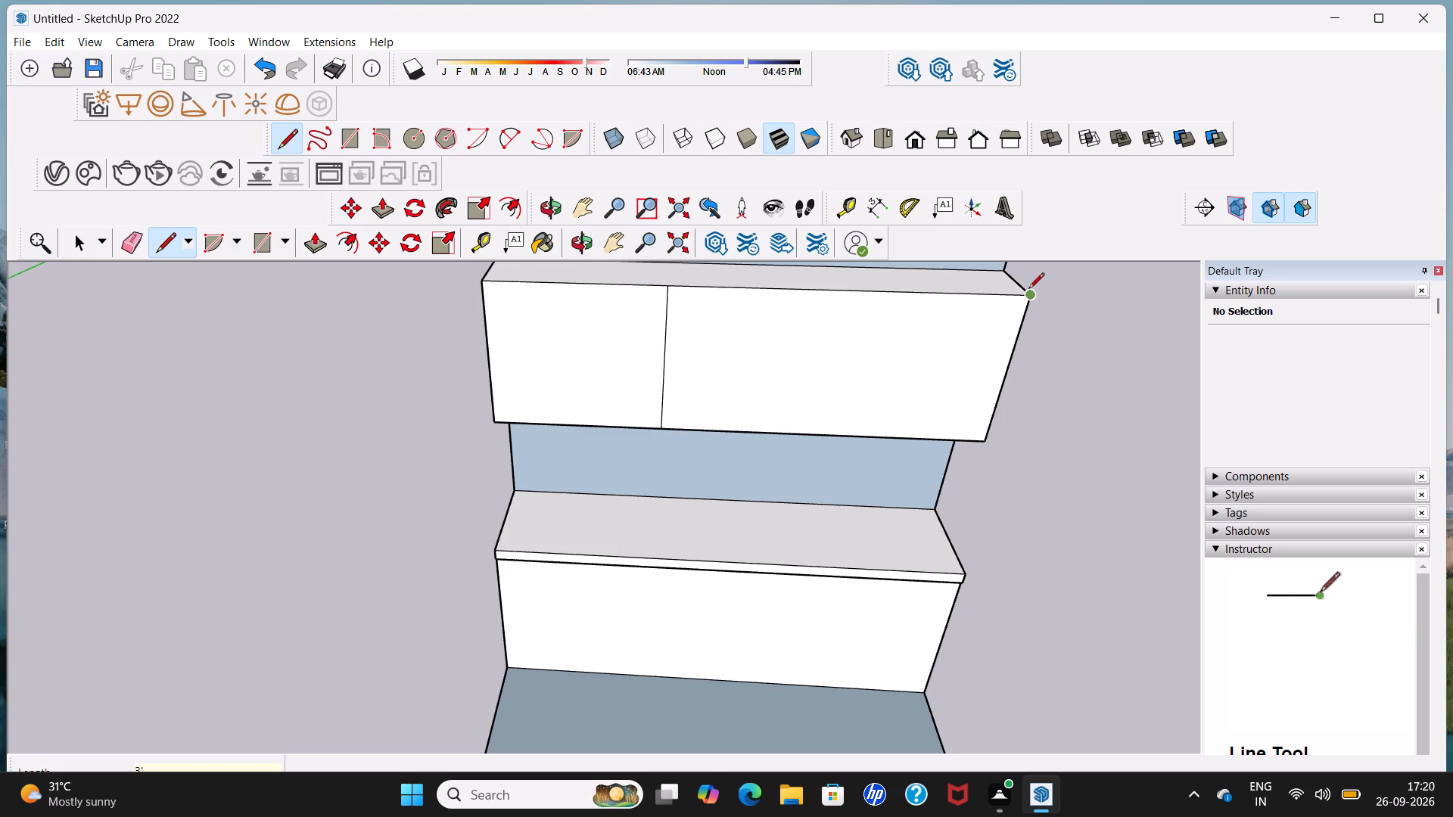
Draw a second vertical divider line down the upper cabinet's front face, 3'6" from the right end of its top edge.
click(1030, 300)
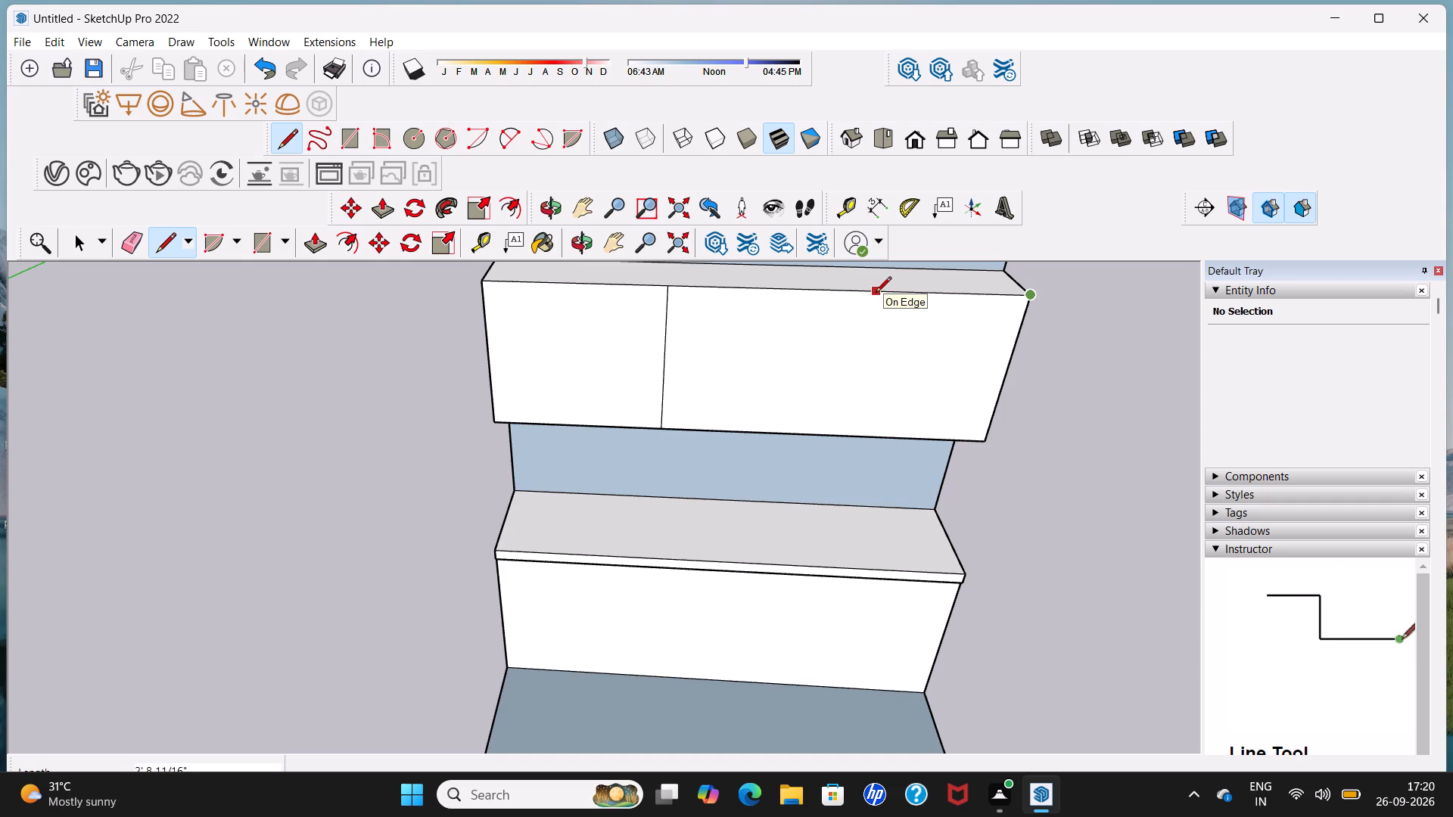
text(3'6")
key(Return)
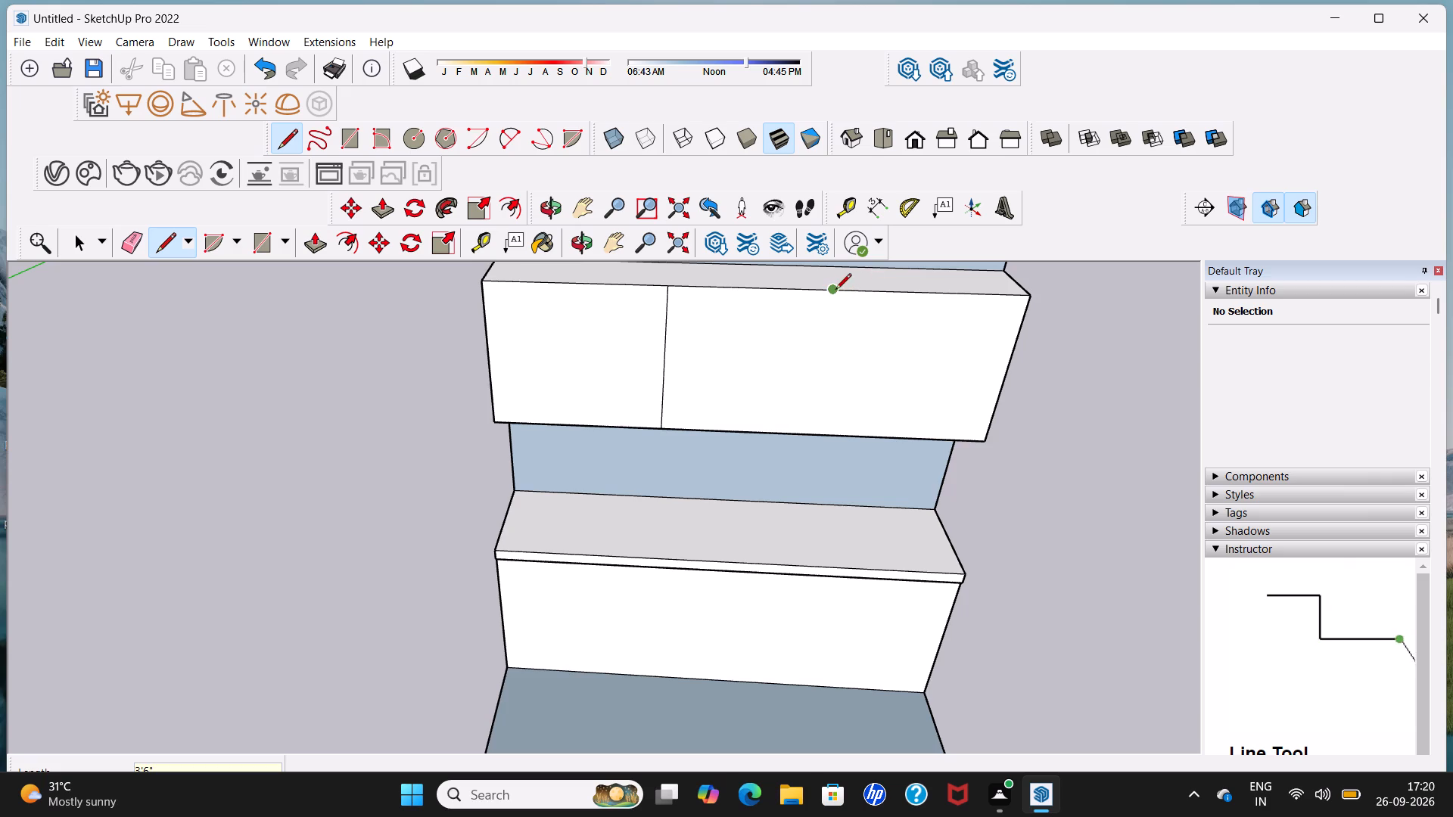
click(835, 292)
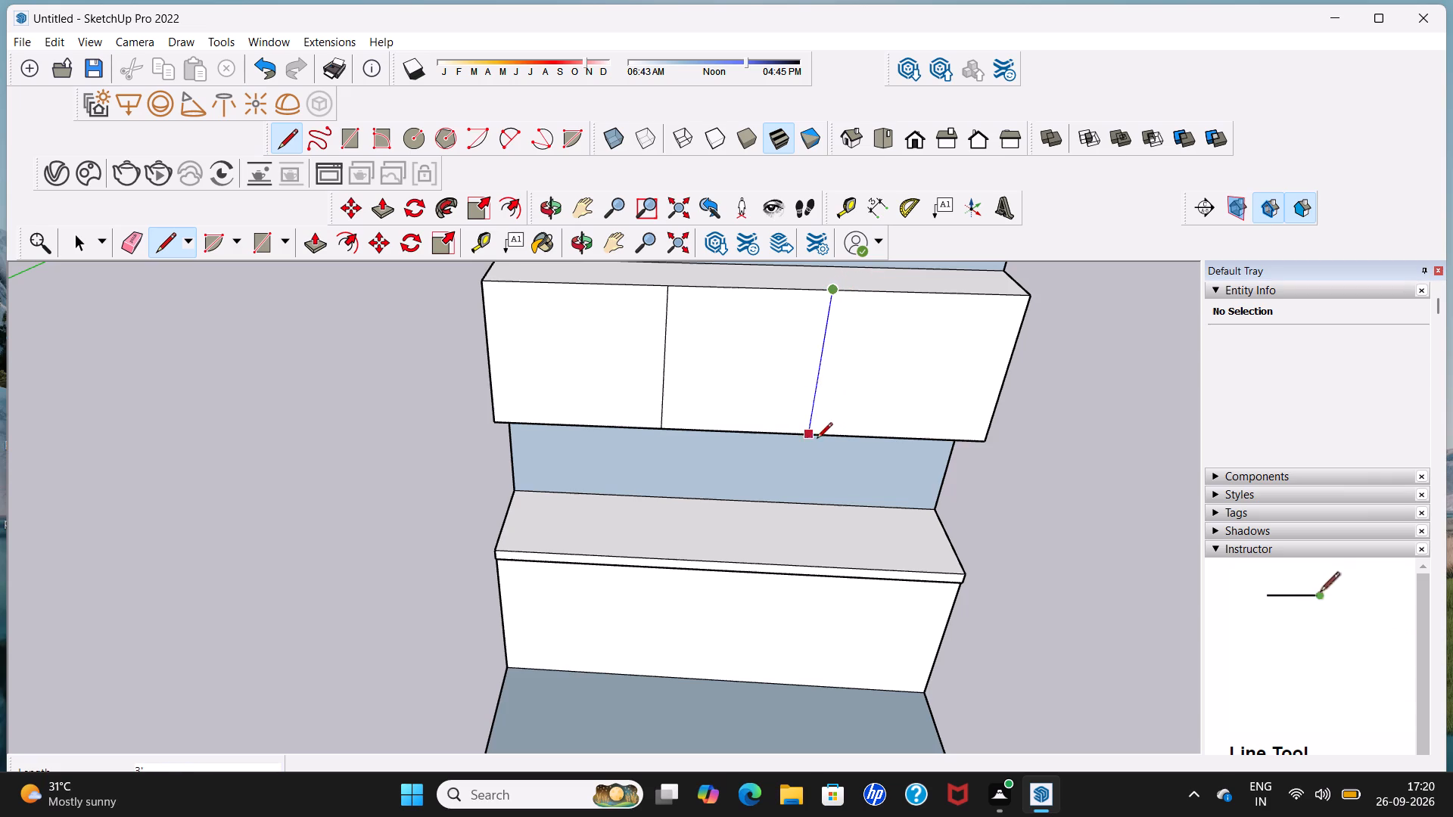
click(814, 440)
Continue both divider lines straight back across the upper cabinet's top face to the wall, each about 1' 5" long.
middle_drag(810, 444, 809, 349)
scroll(784, 371, up, 3)
scroll(784, 371, down, 3)
scroll(668, 356, down, 1)
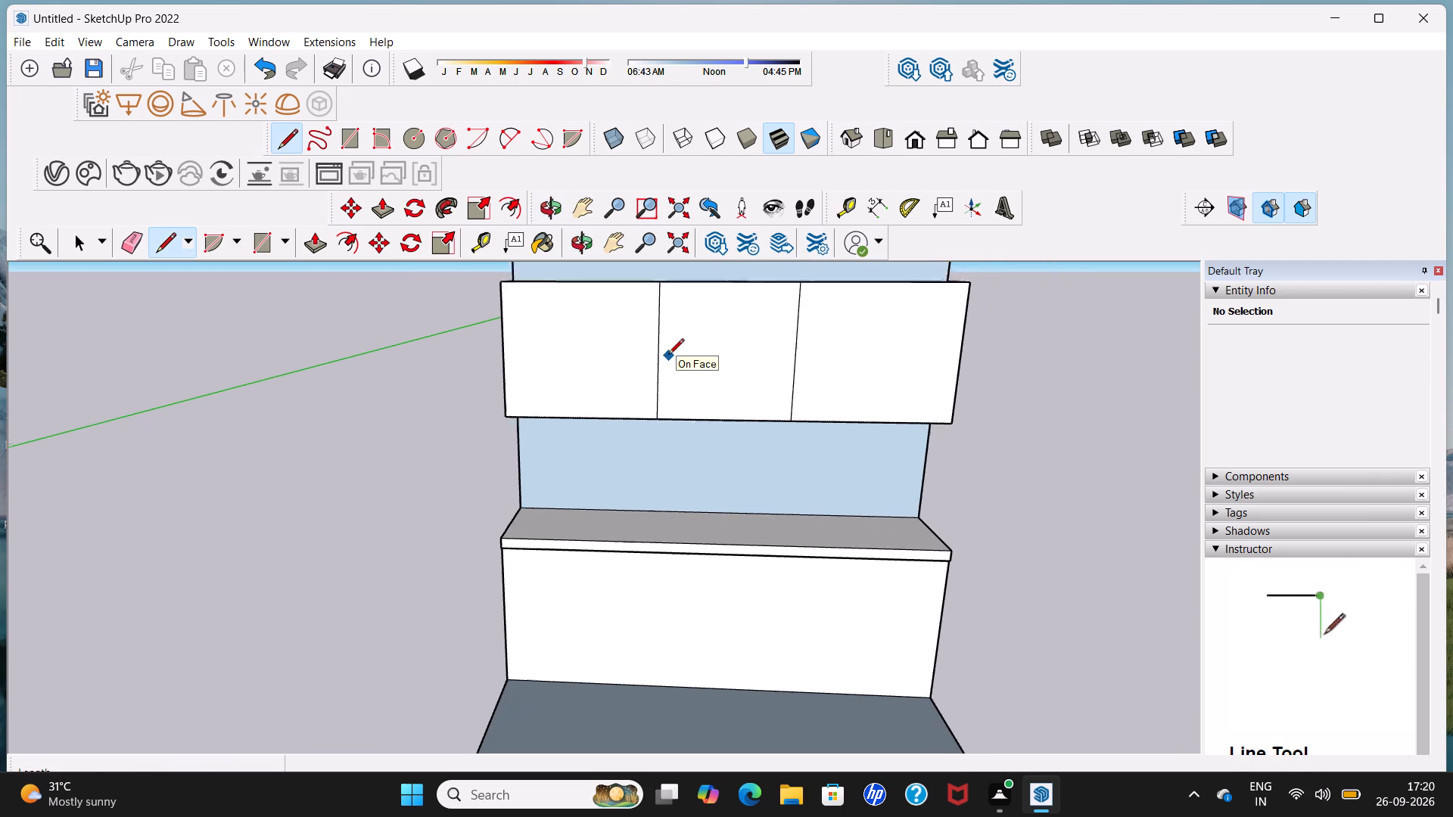
scroll(668, 356, down, 1)
middle_drag(655, 363, 770, 368)
scroll(717, 356, up, 1)
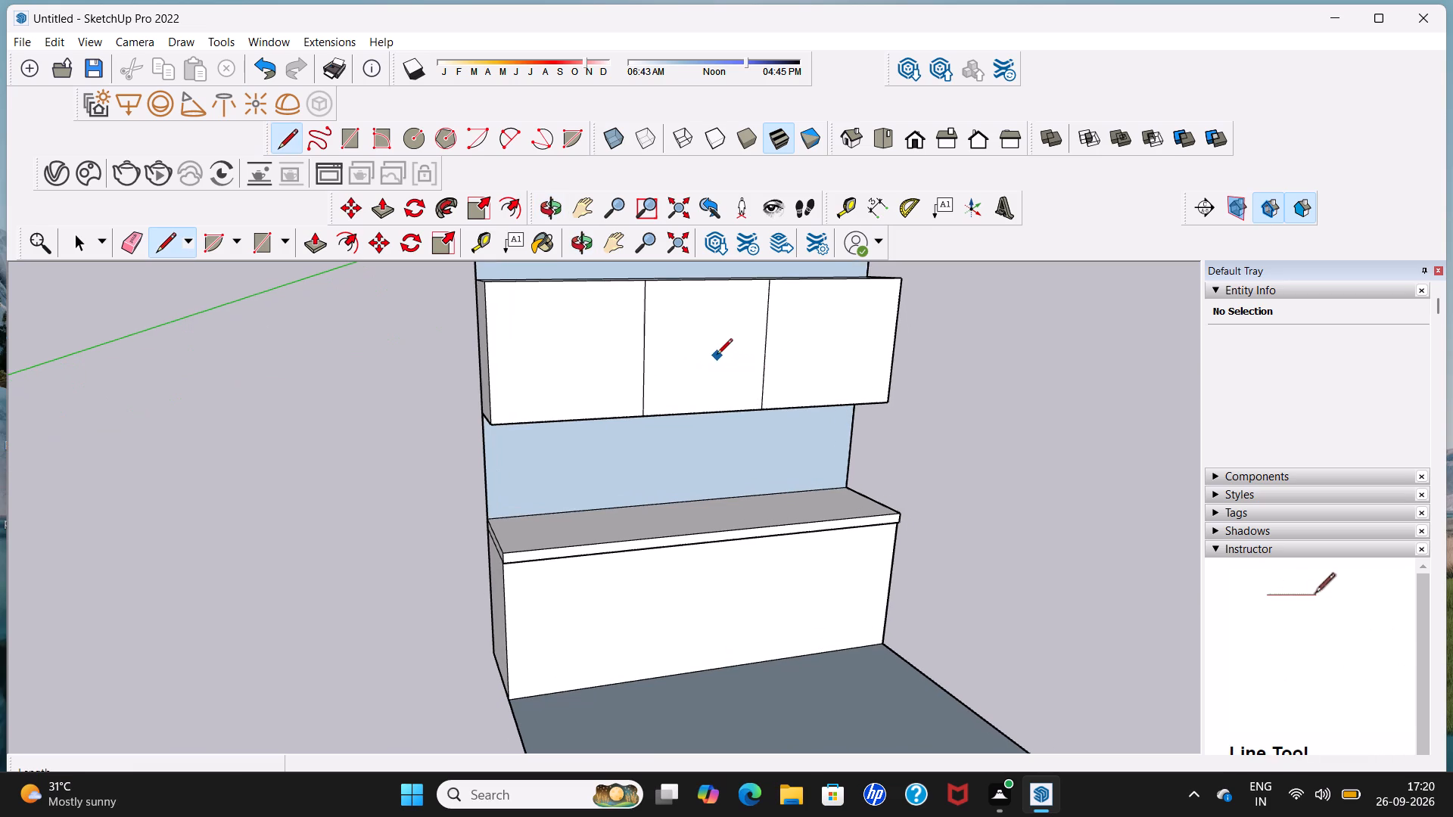
scroll(702, 355, down, 1)
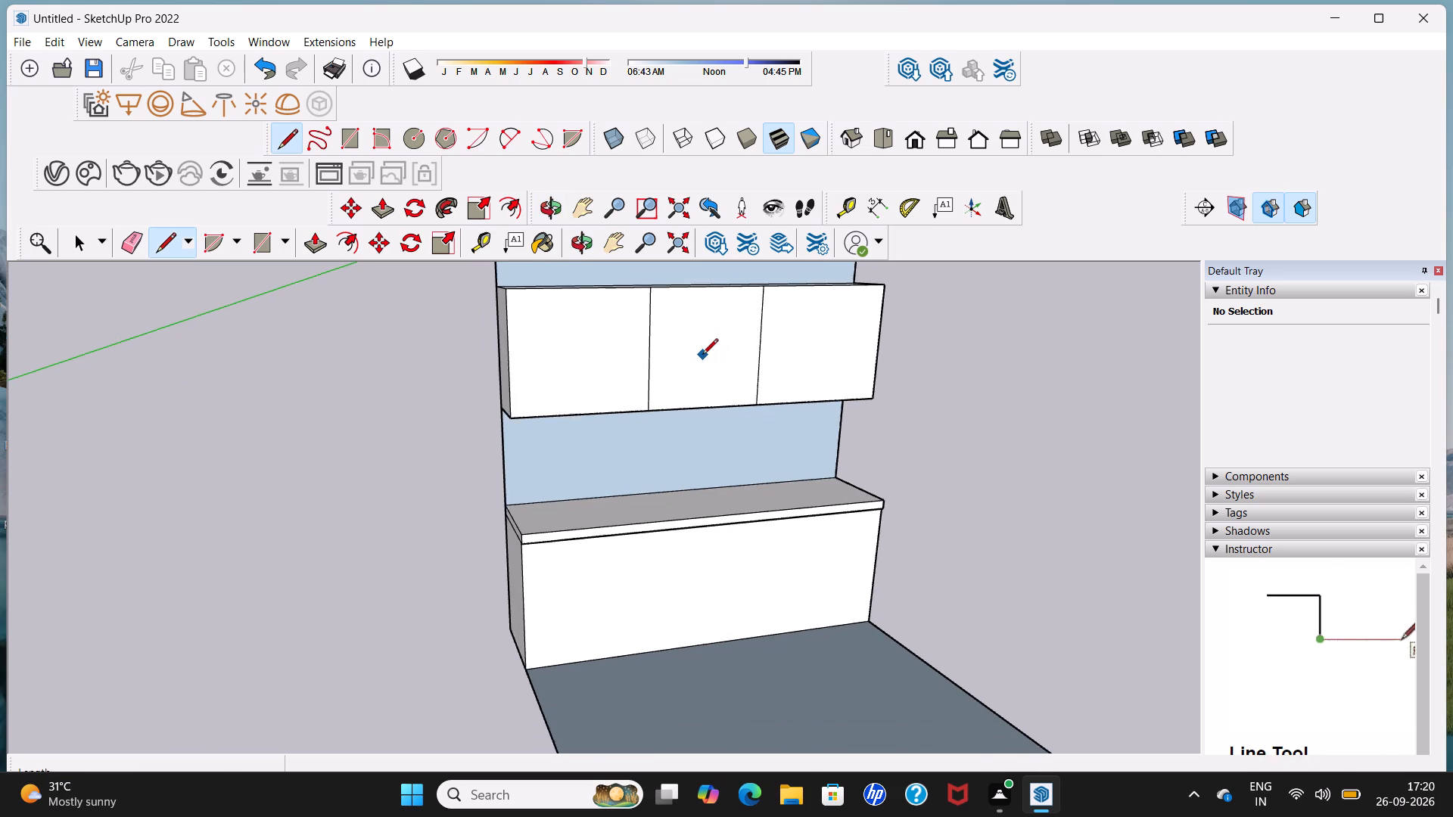
scroll(702, 356, down, 1)
middle_drag(698, 356, 644, 519)
scroll(644, 397, up, 4)
shift+middle_drag(667, 291, 663, 333)
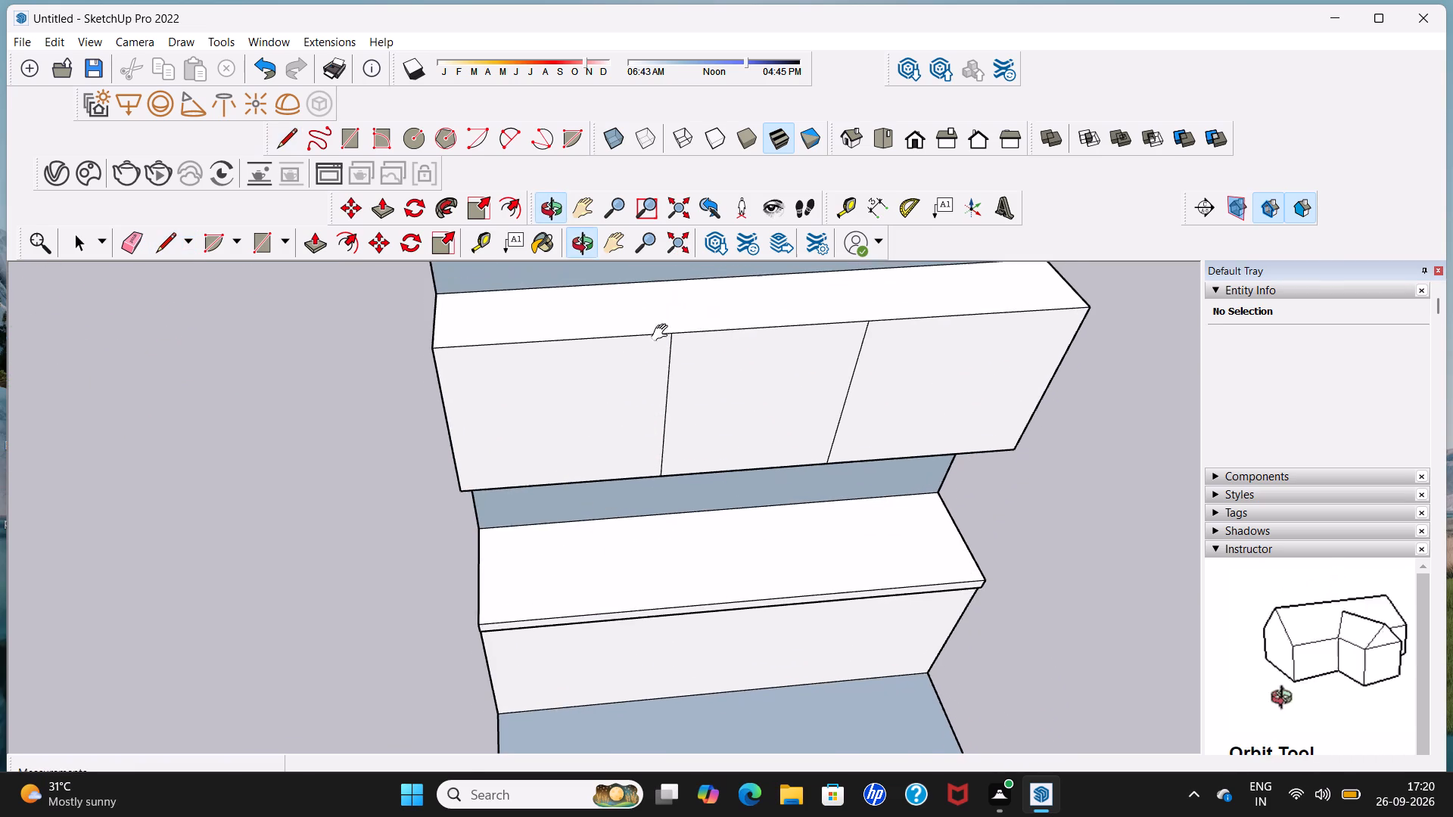
shift+middle_drag(663, 333, 652, 415)
drag(655, 433, 655, 424)
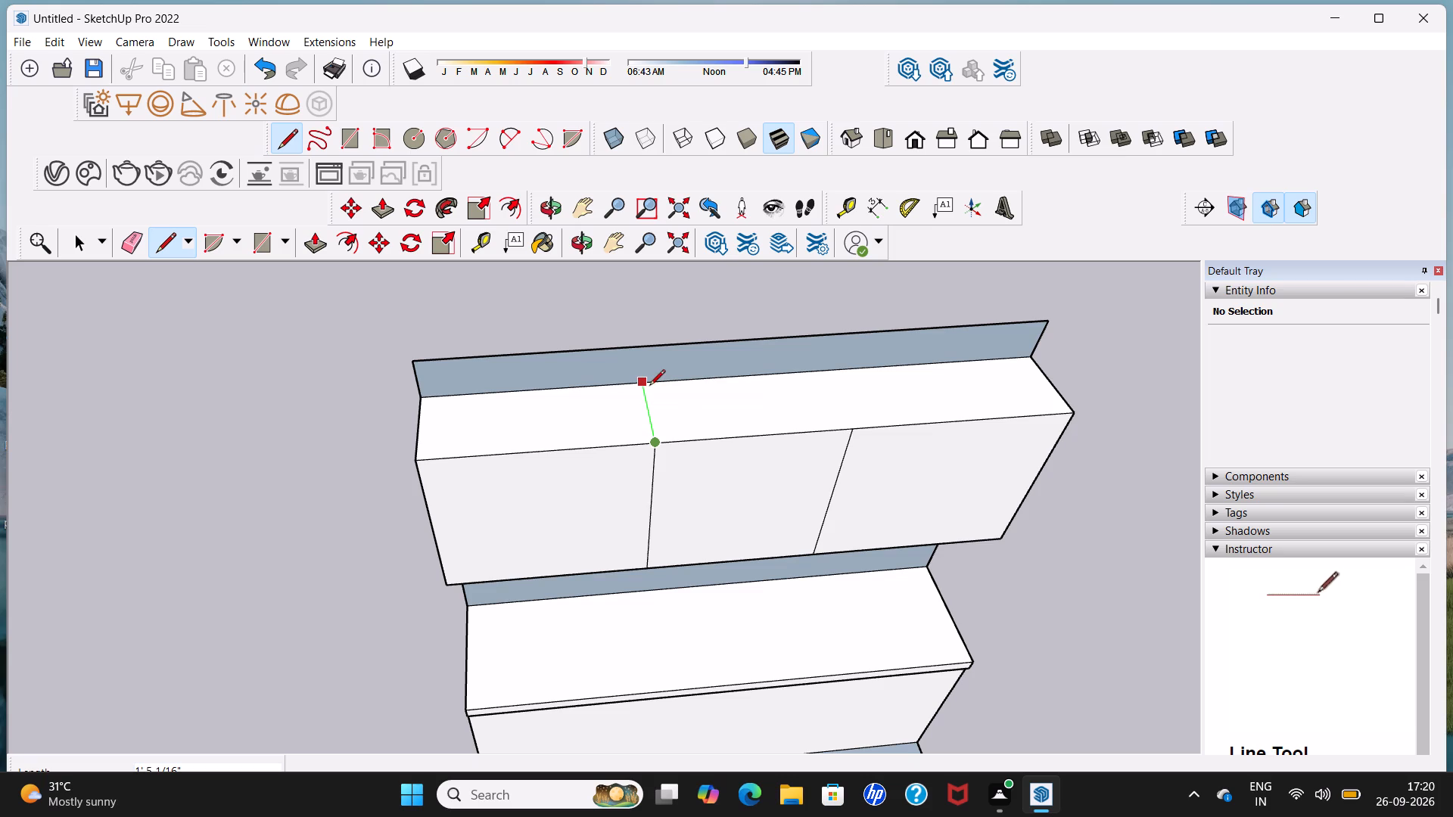
click(649, 387)
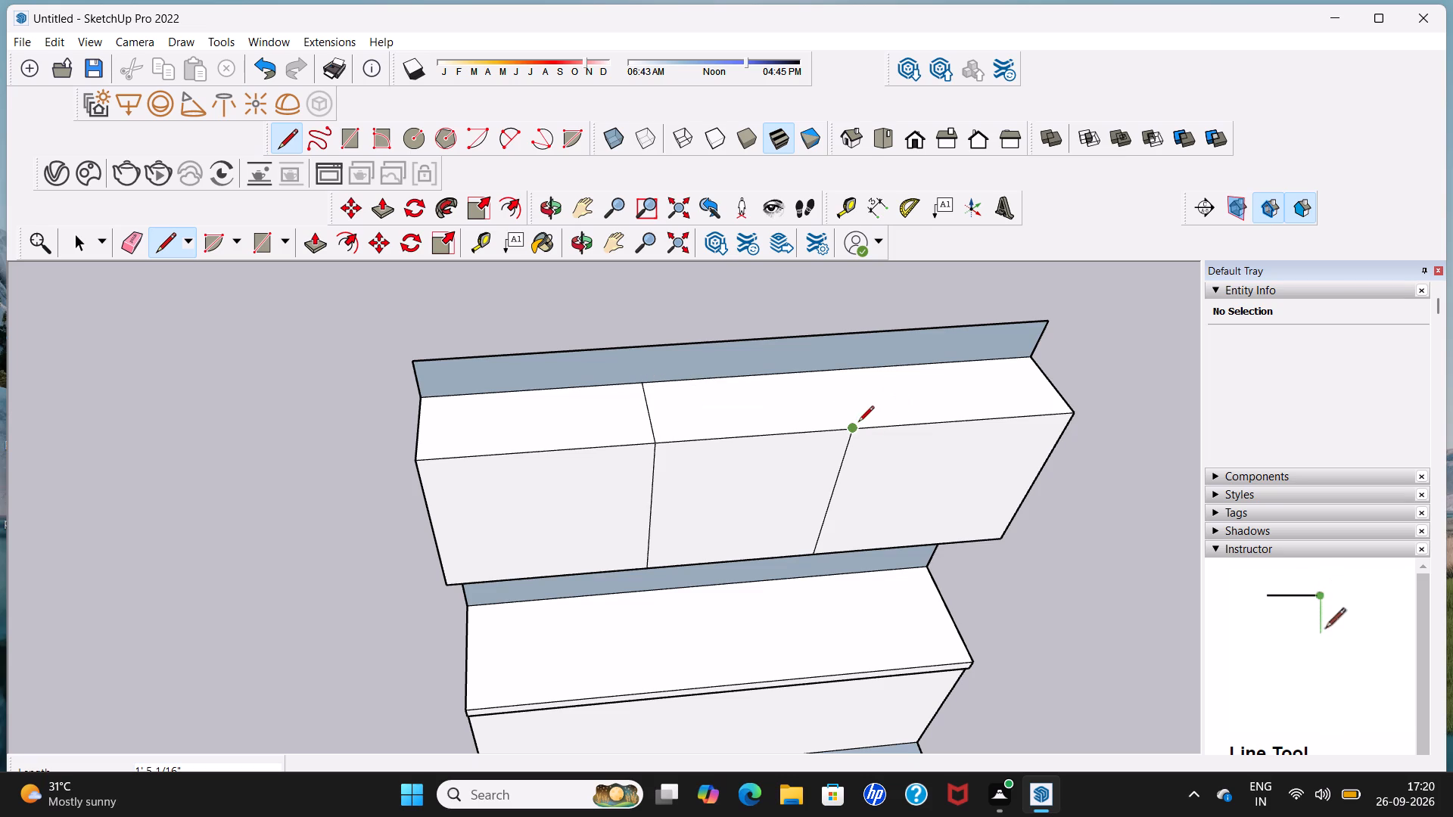
click(857, 425)
click(828, 376)
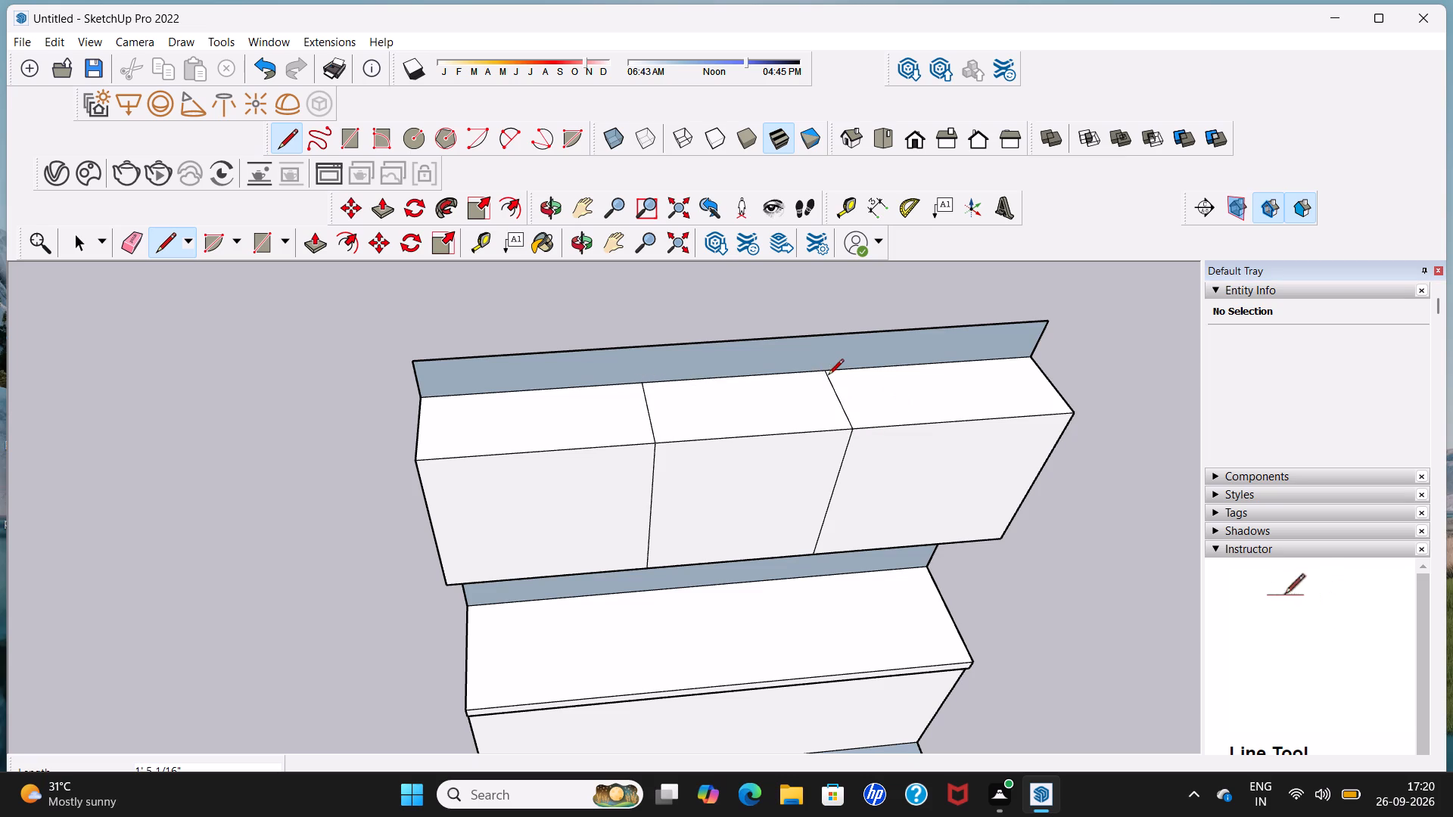
Draw a line about 1' 5" long across the upper cabinet's underside, from the right divider's lower end to the back wall.
scroll(828, 376, down, 4)
middle_drag(791, 508, 767, 309)
middle_drag(764, 507, 788, 381)
scroll(789, 500, up, 6)
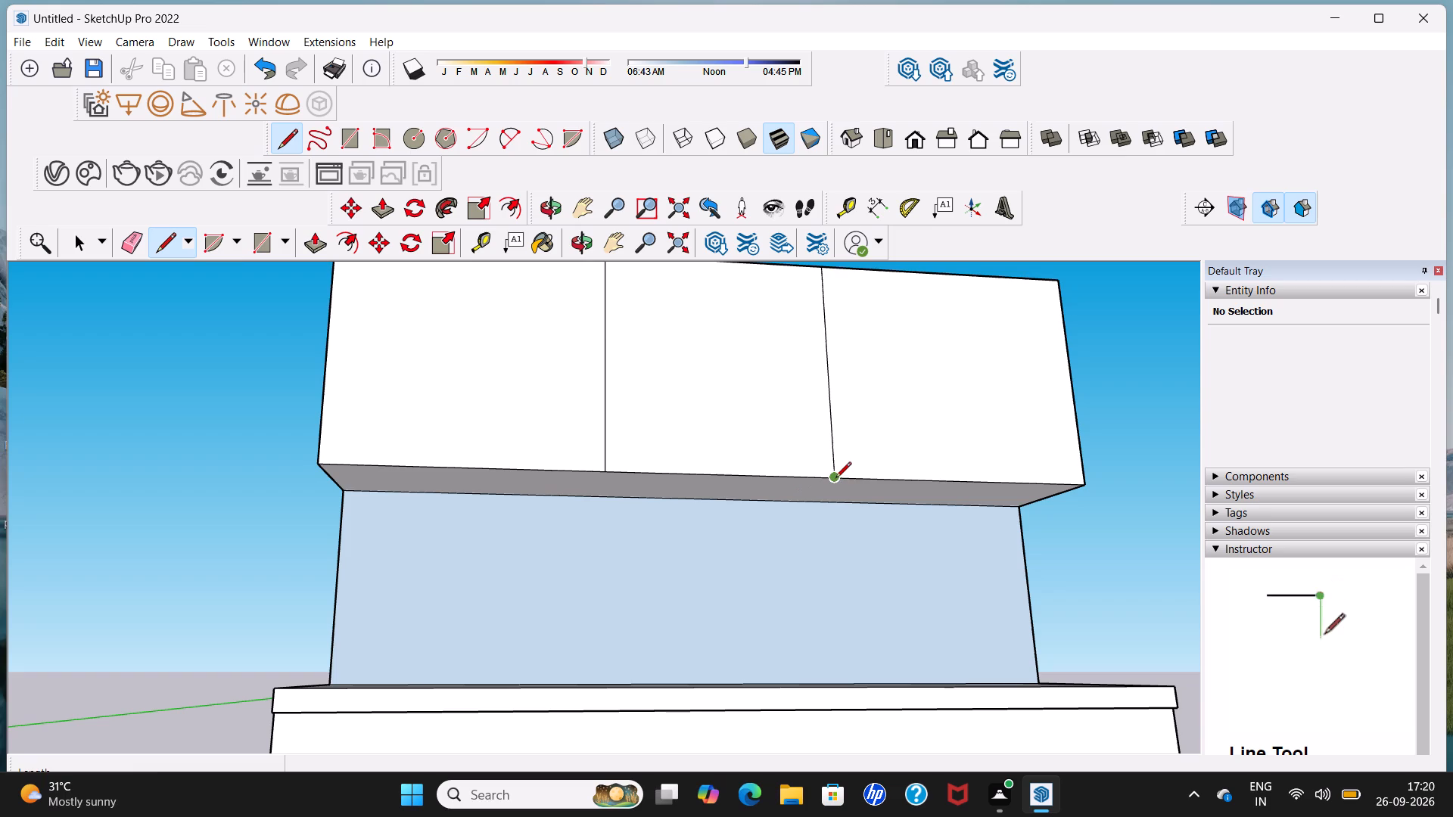
click(835, 479)
middle_drag(832, 504, 828, 456)
scroll(829, 498, up, 3)
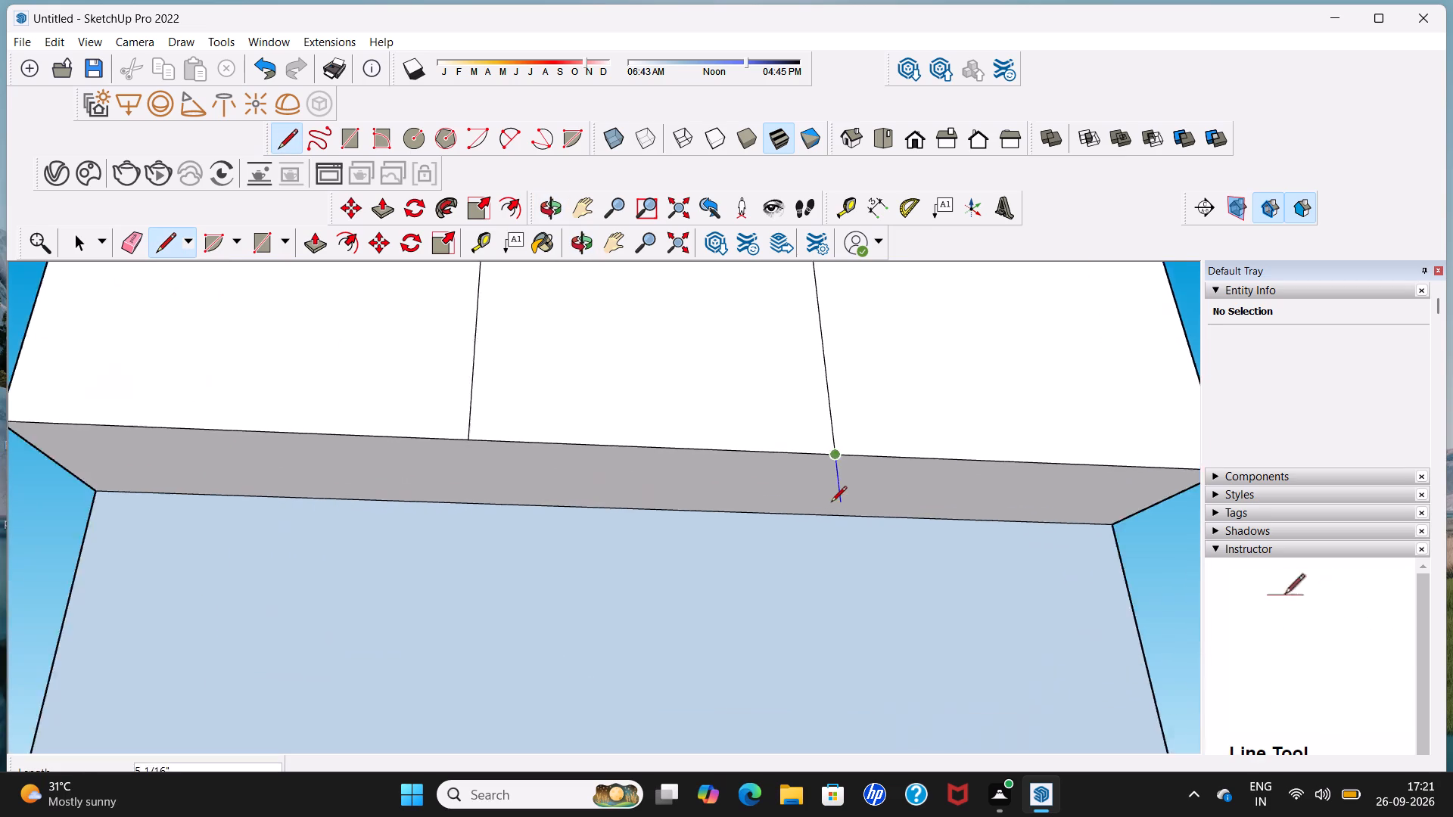
scroll(831, 503, up, 6)
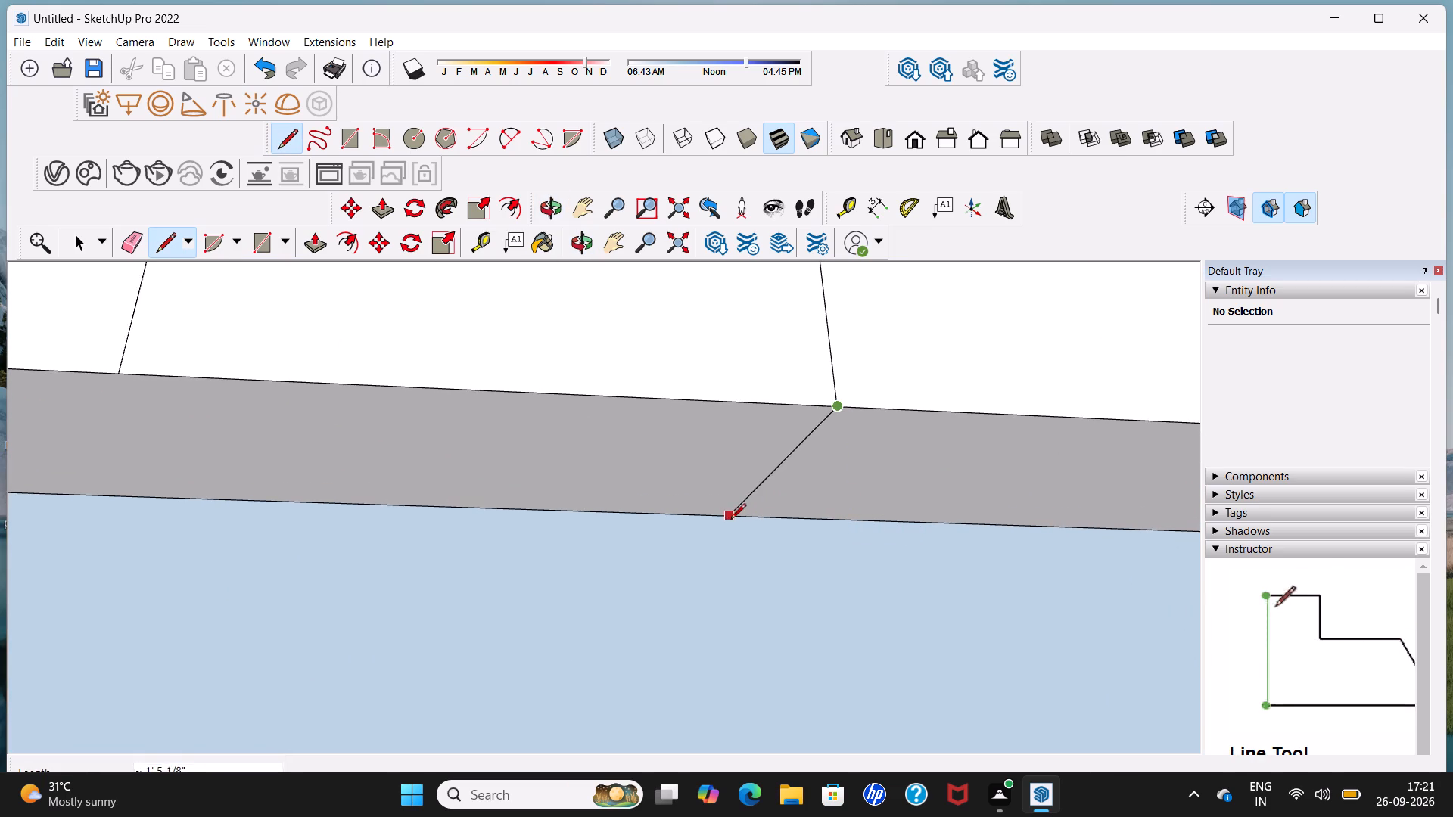
click(753, 515)
scroll(756, 508, up, 1)
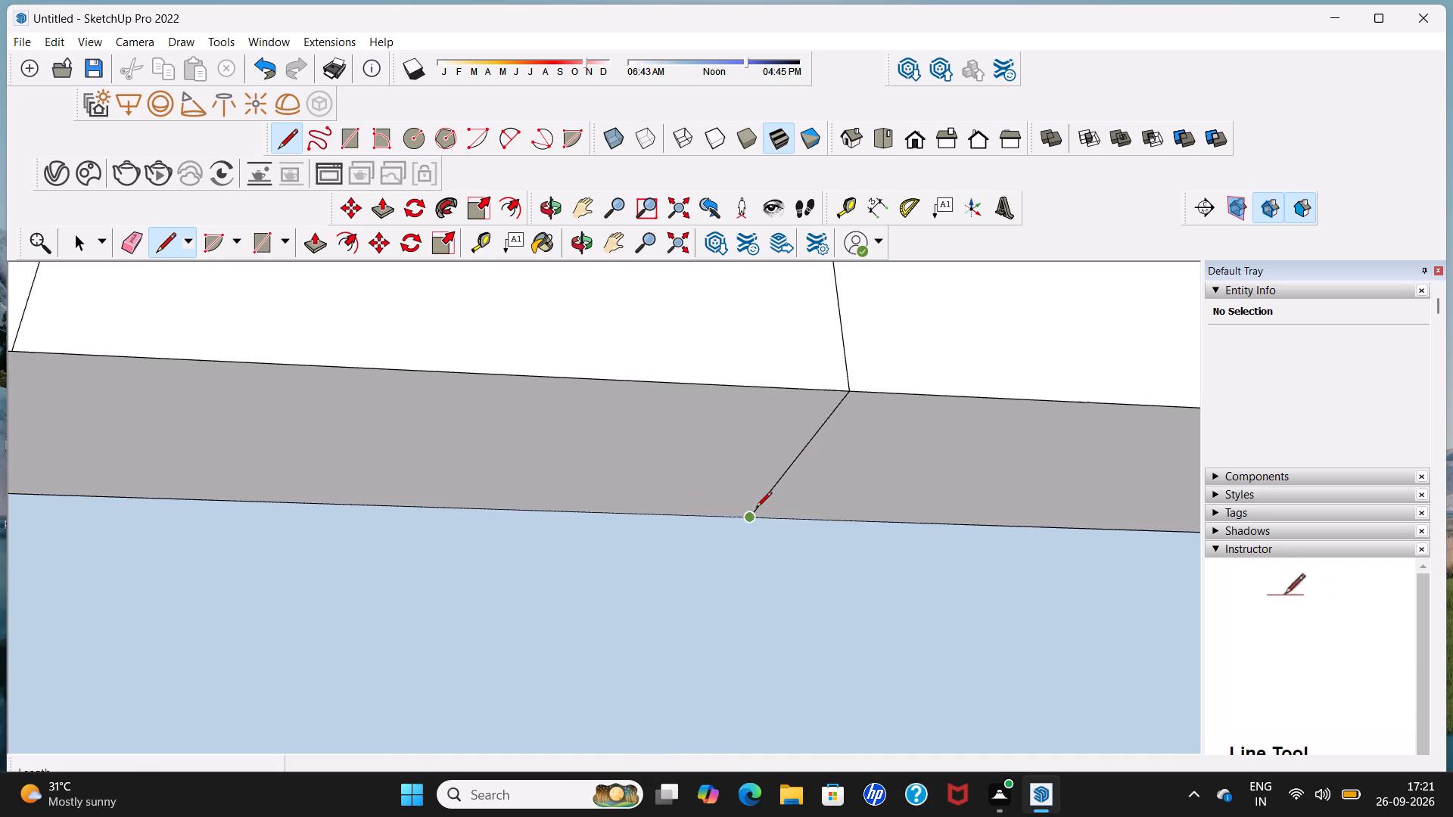
Draw a line about 1' 5" long across the upper cabinet's underside, from the left divider's lower end to the back wall.
scroll(756, 508, down, 15)
middle_drag(698, 508, 731, 595)
scroll(705, 570, up, 3)
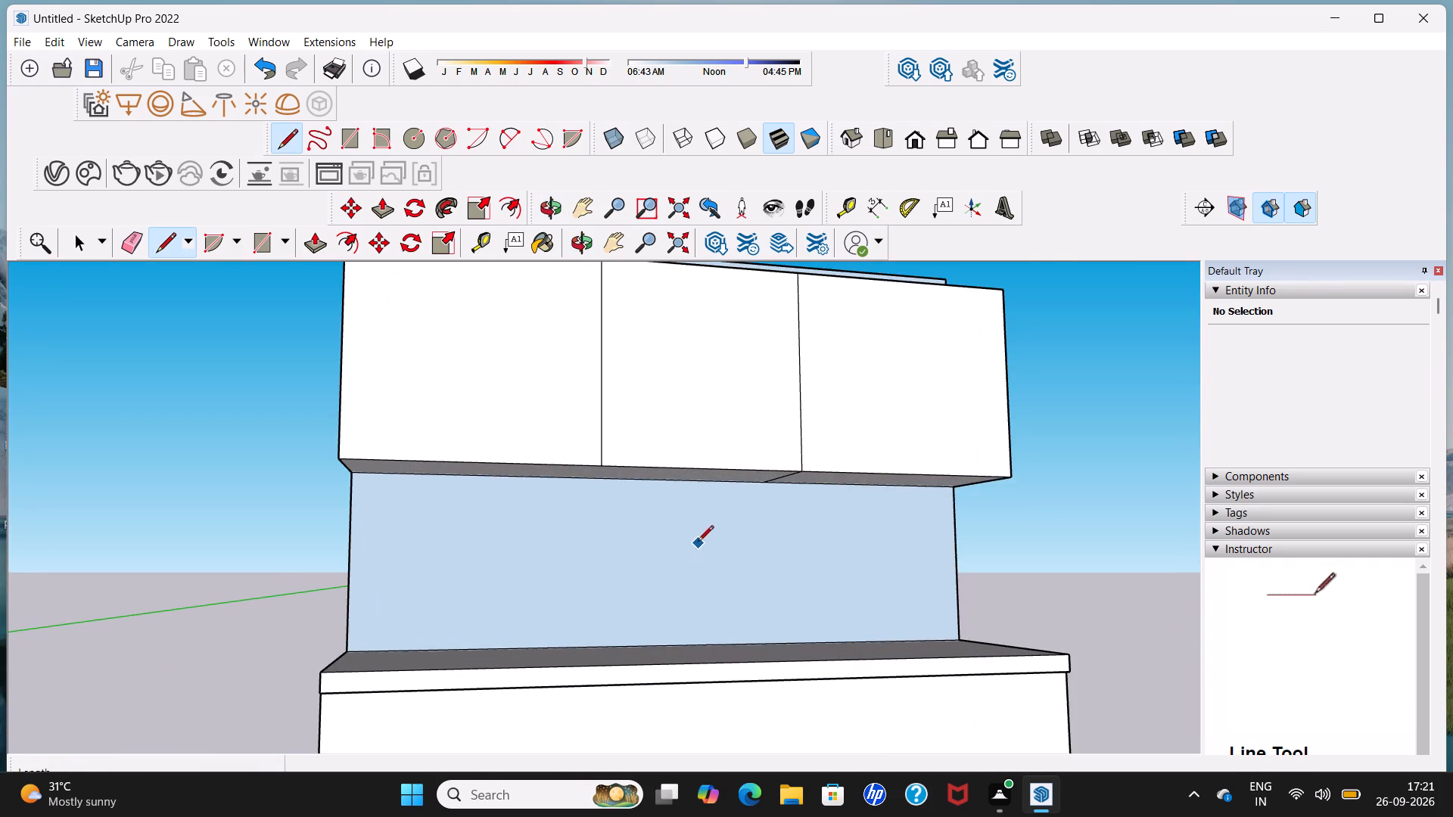
middle_drag(699, 541, 526, 523)
scroll(591, 480, up, 3)
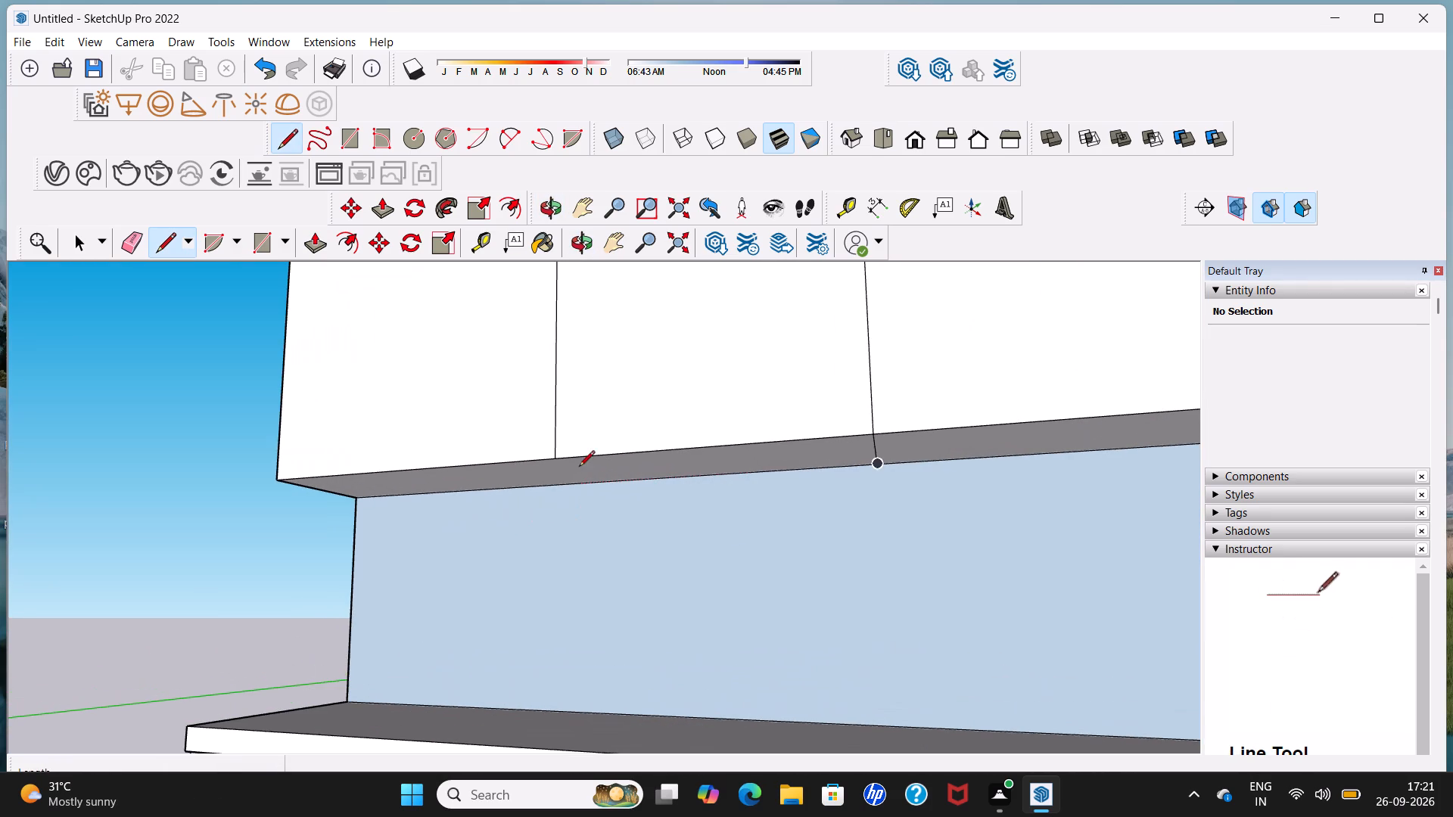
click(556, 458)
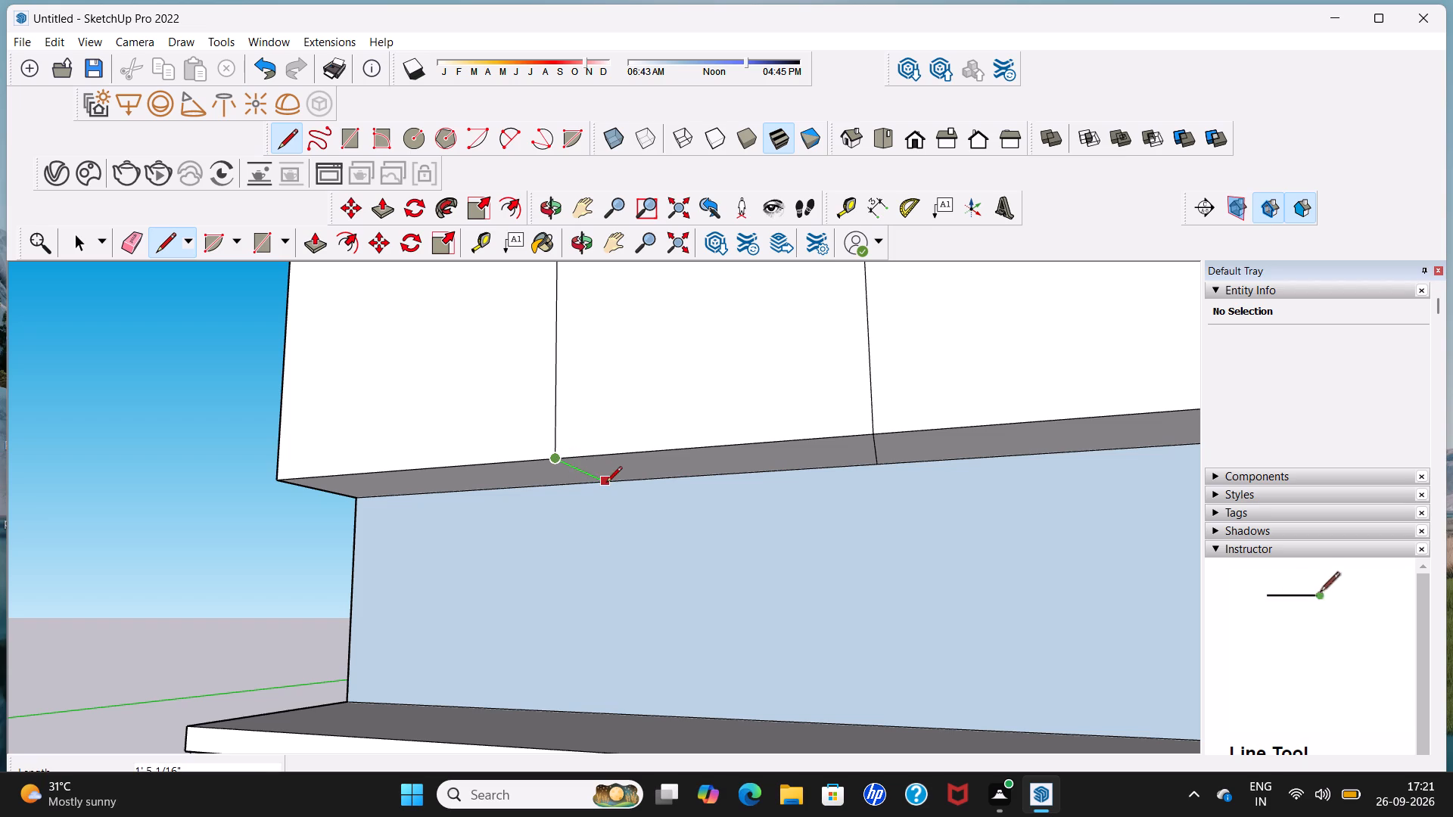
click(606, 483)
Delete the front face of the upper cabinet's middle section to open it up.
scroll(606, 483, down, 8)
middle_drag(608, 483, 748, 522)
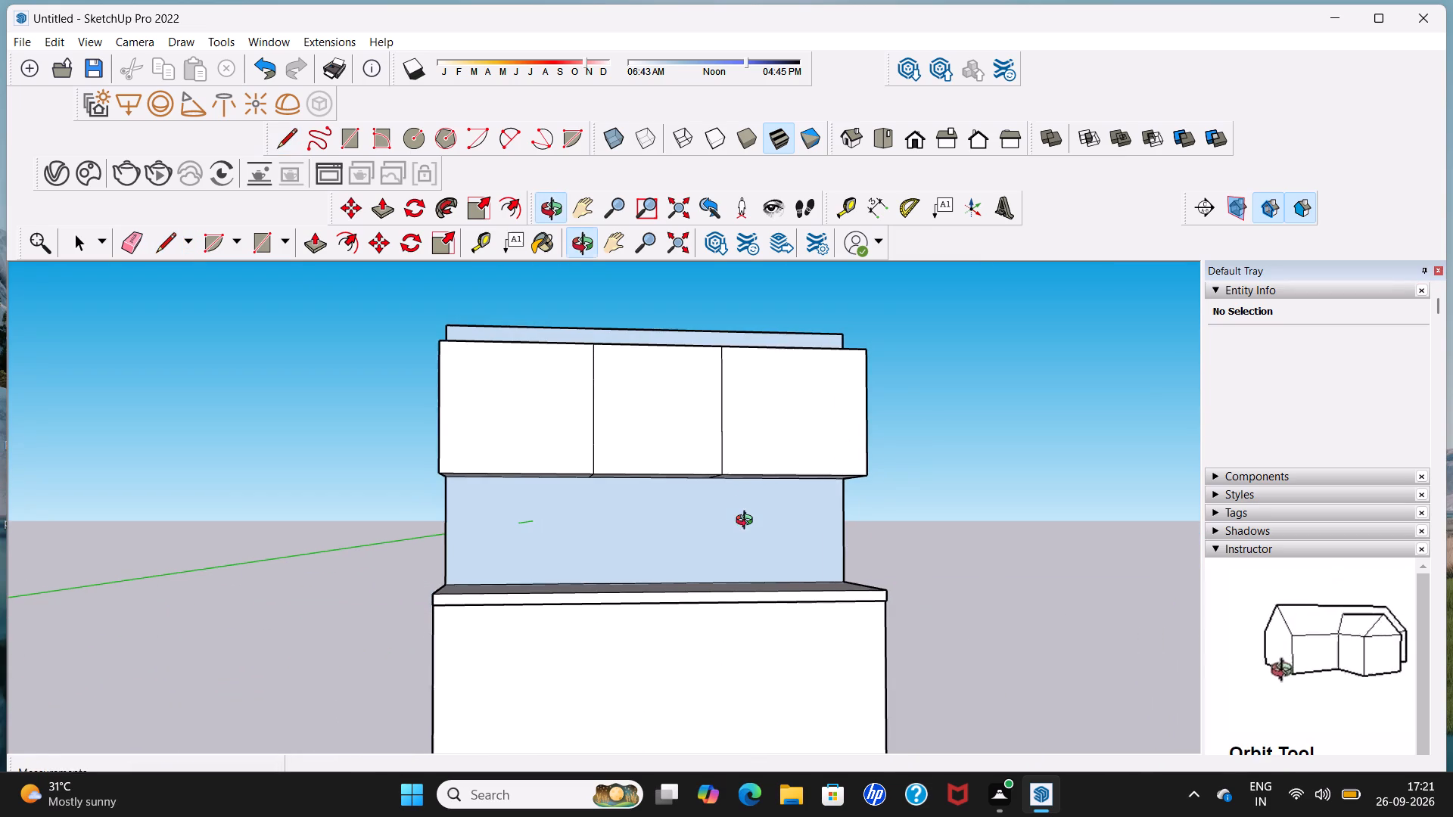
scroll(711, 486, up, 3)
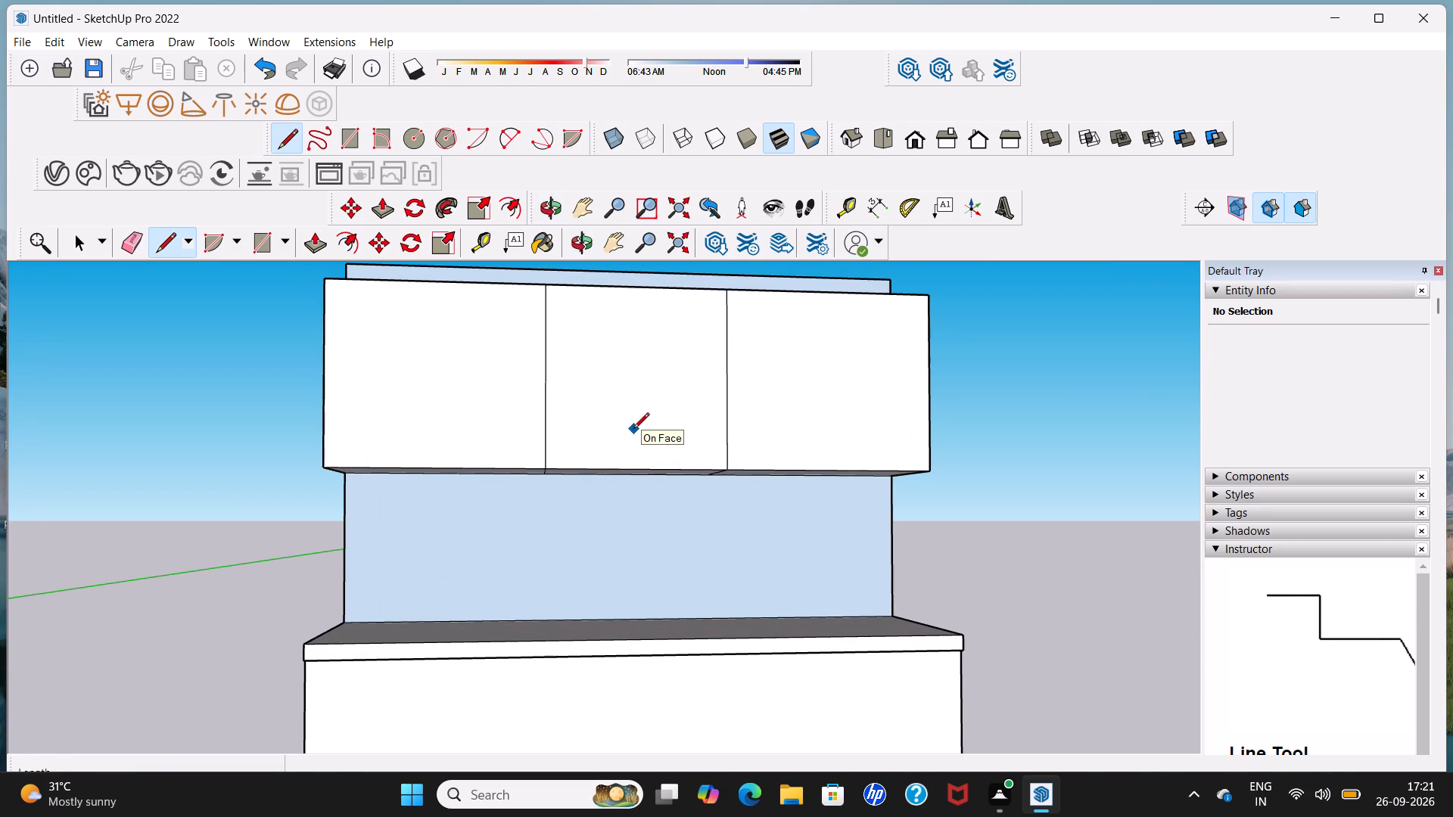
key(space)
click(633, 430)
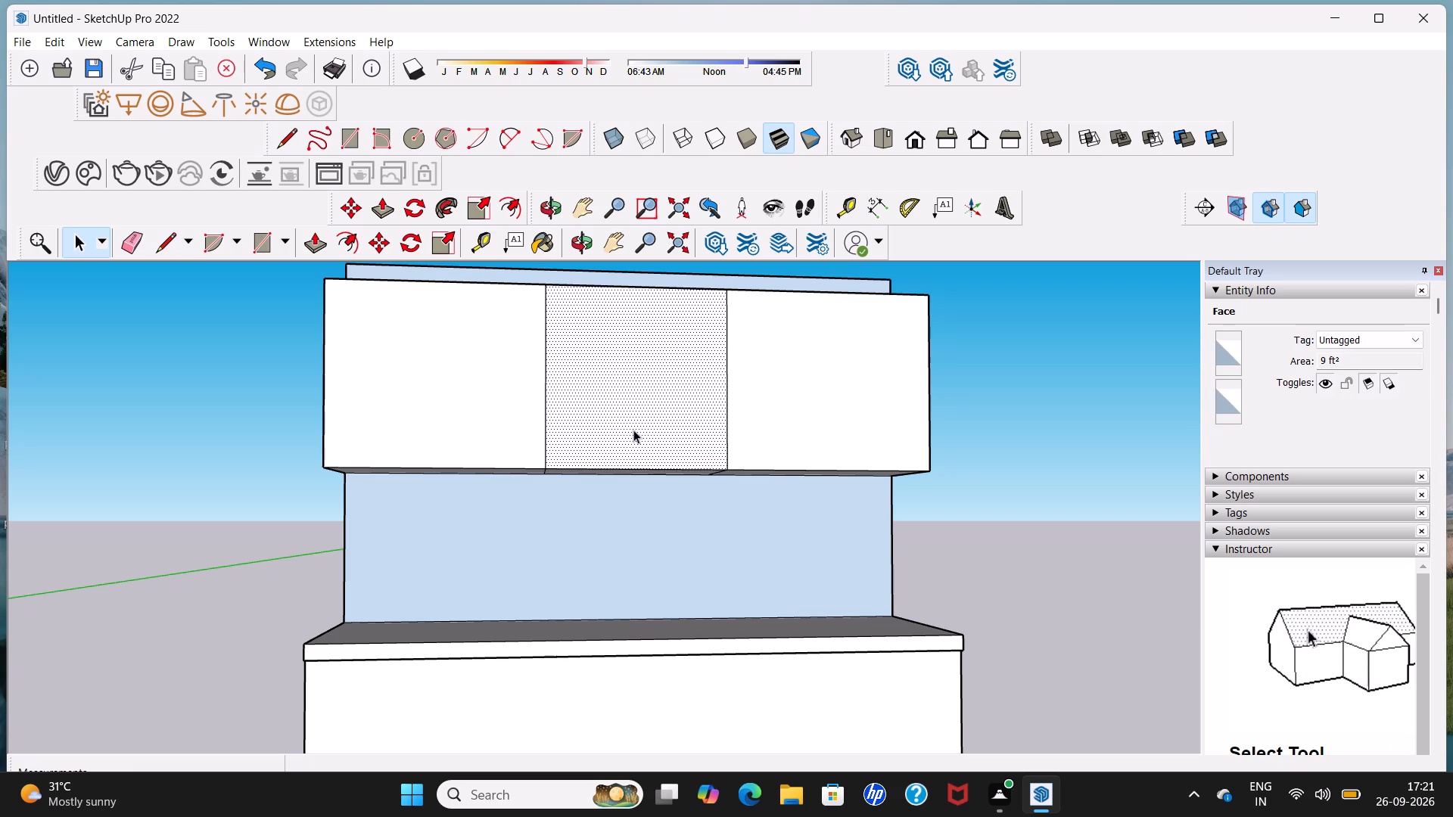
key(Delete)
Close the left side of the open middle section with a vertical line up the back wall between the left divider's lower and upper ends.
middle_drag(633, 430, 521, 502)
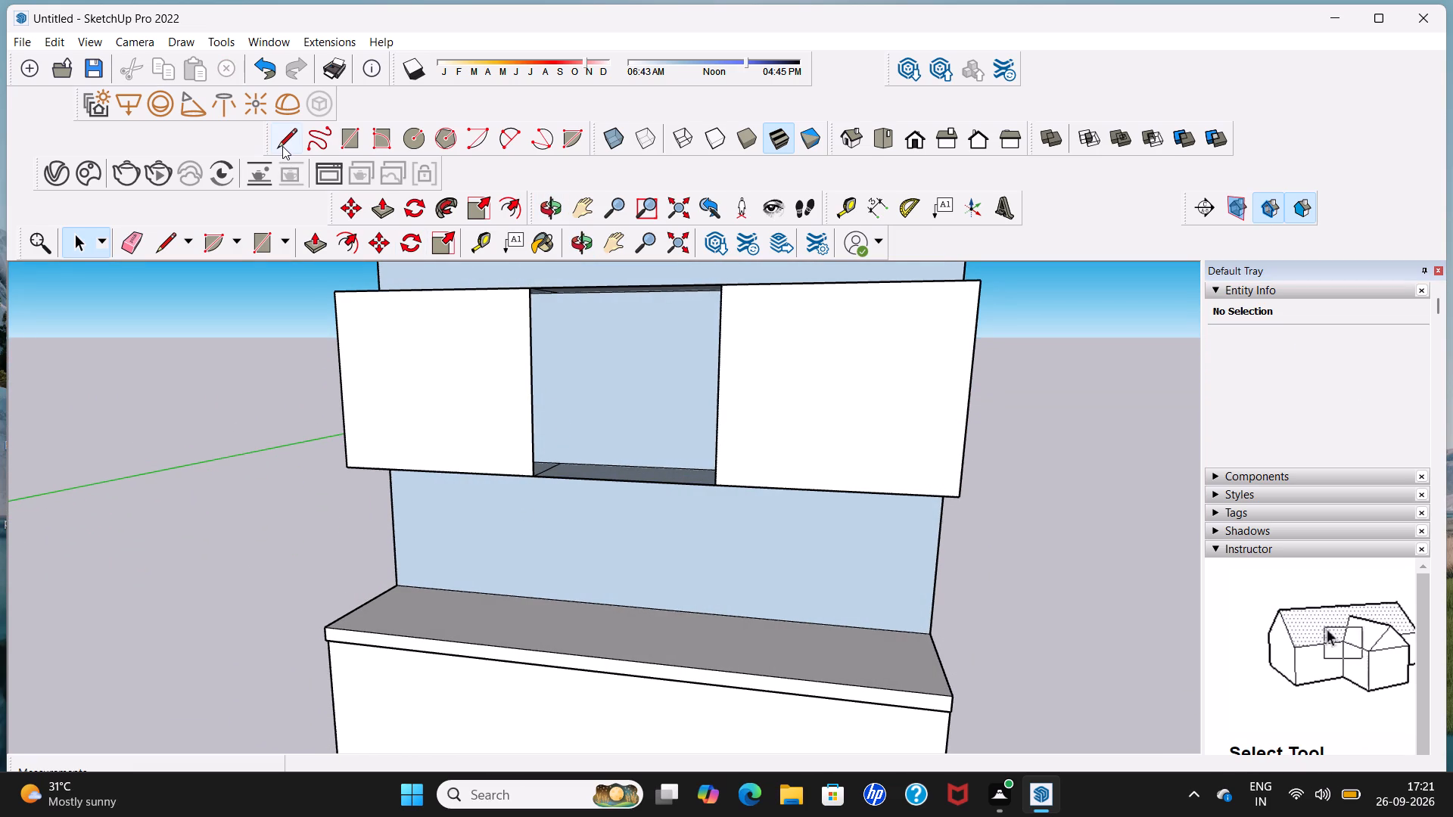
drag(282, 146, 291, 157)
middle_drag(589, 407, 474, 450)
scroll(583, 414, up, 4)
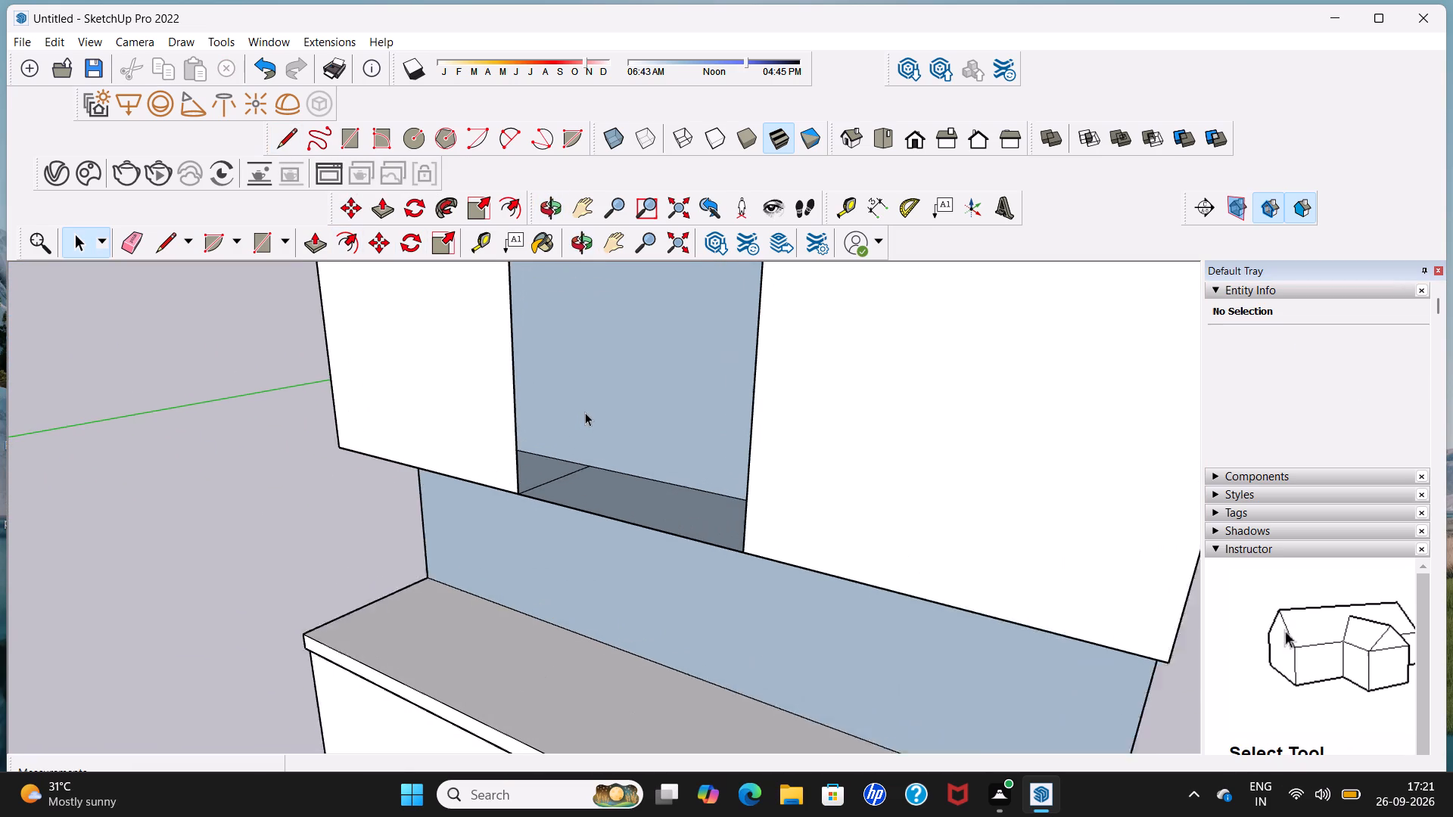
shift+middle_drag(584, 415, 568, 551)
middle_drag(568, 536, 572, 467)
scroll(574, 474, up, 3)
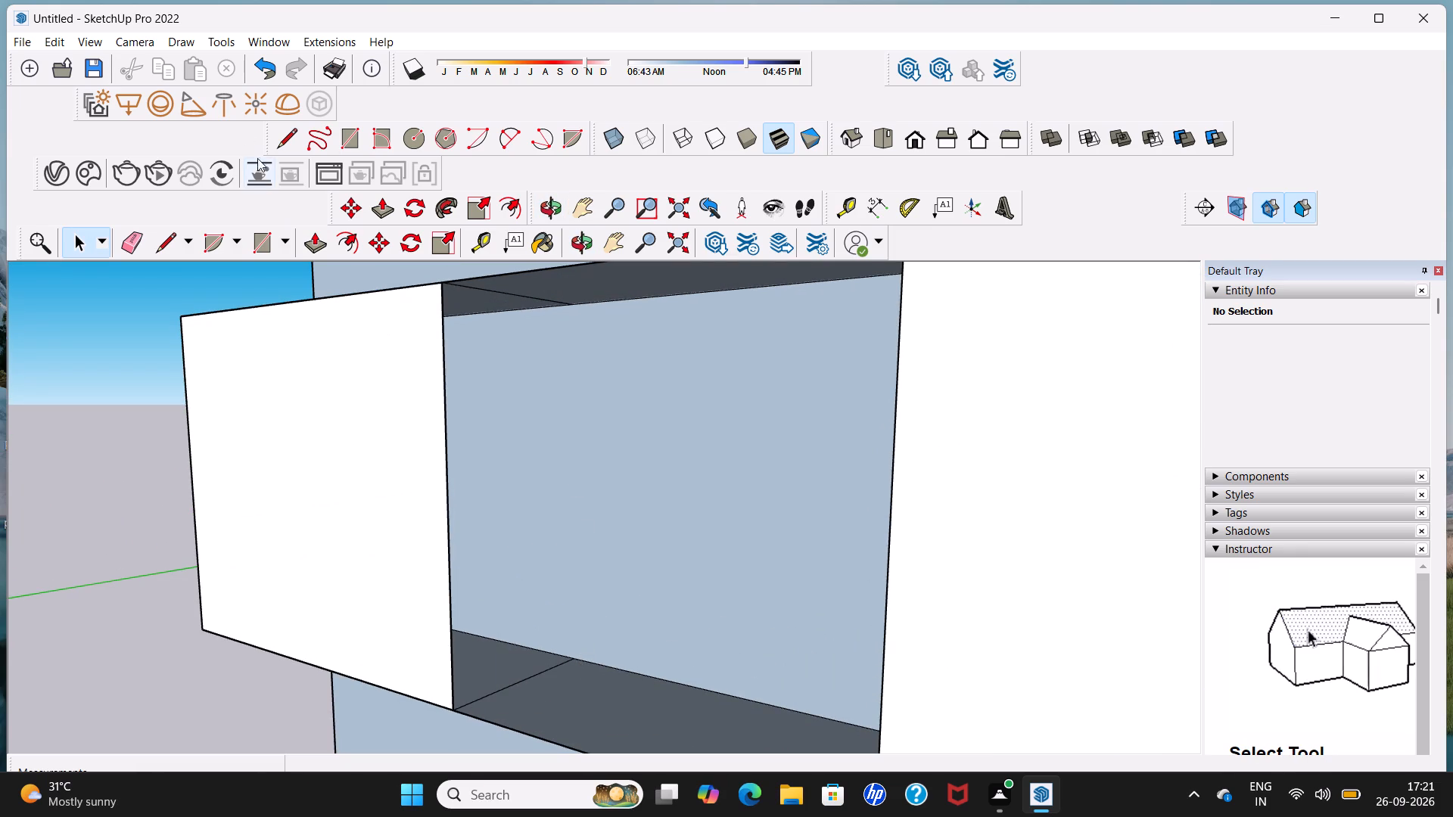
click(280, 144)
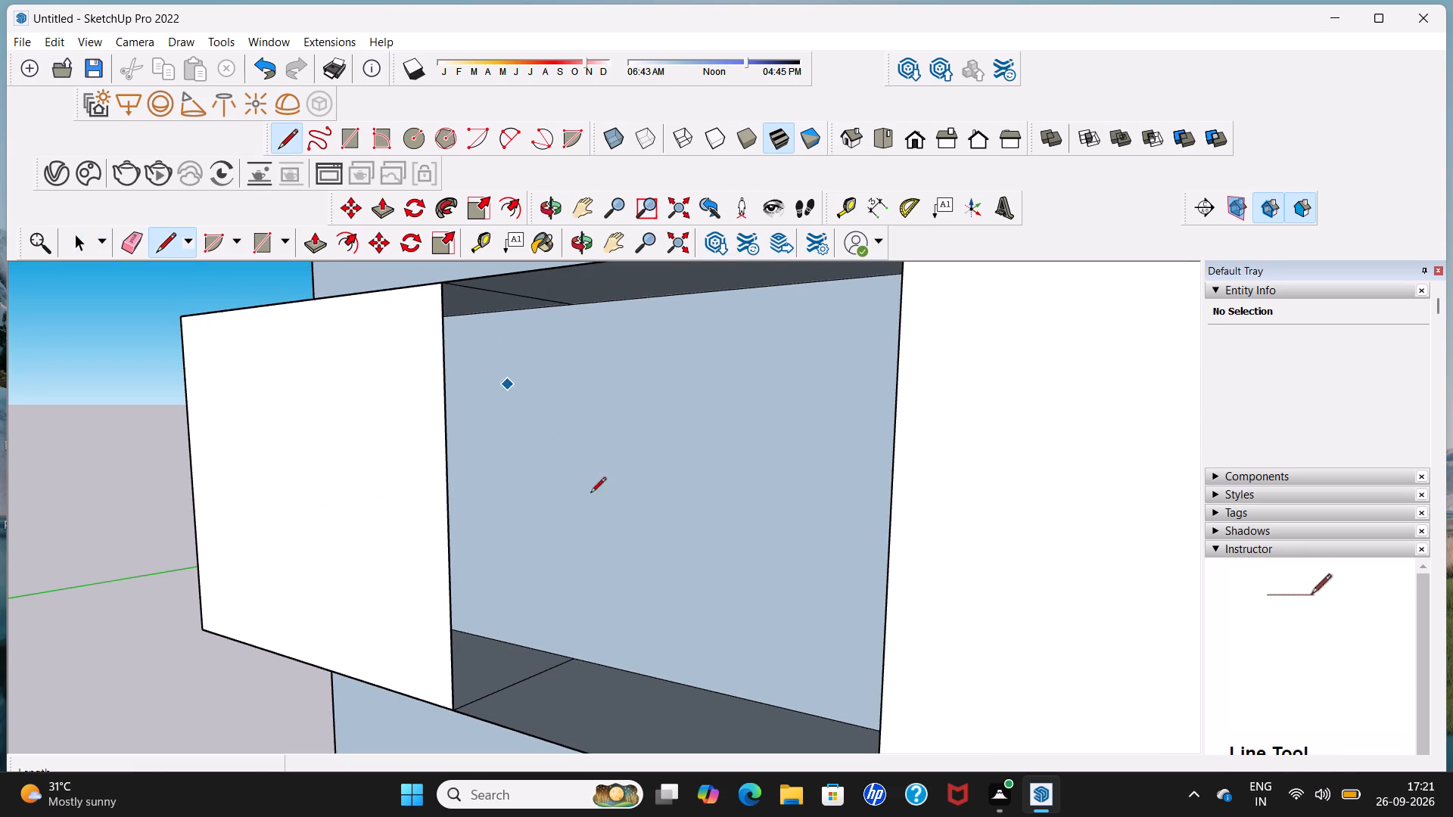
drag(580, 658, 580, 650)
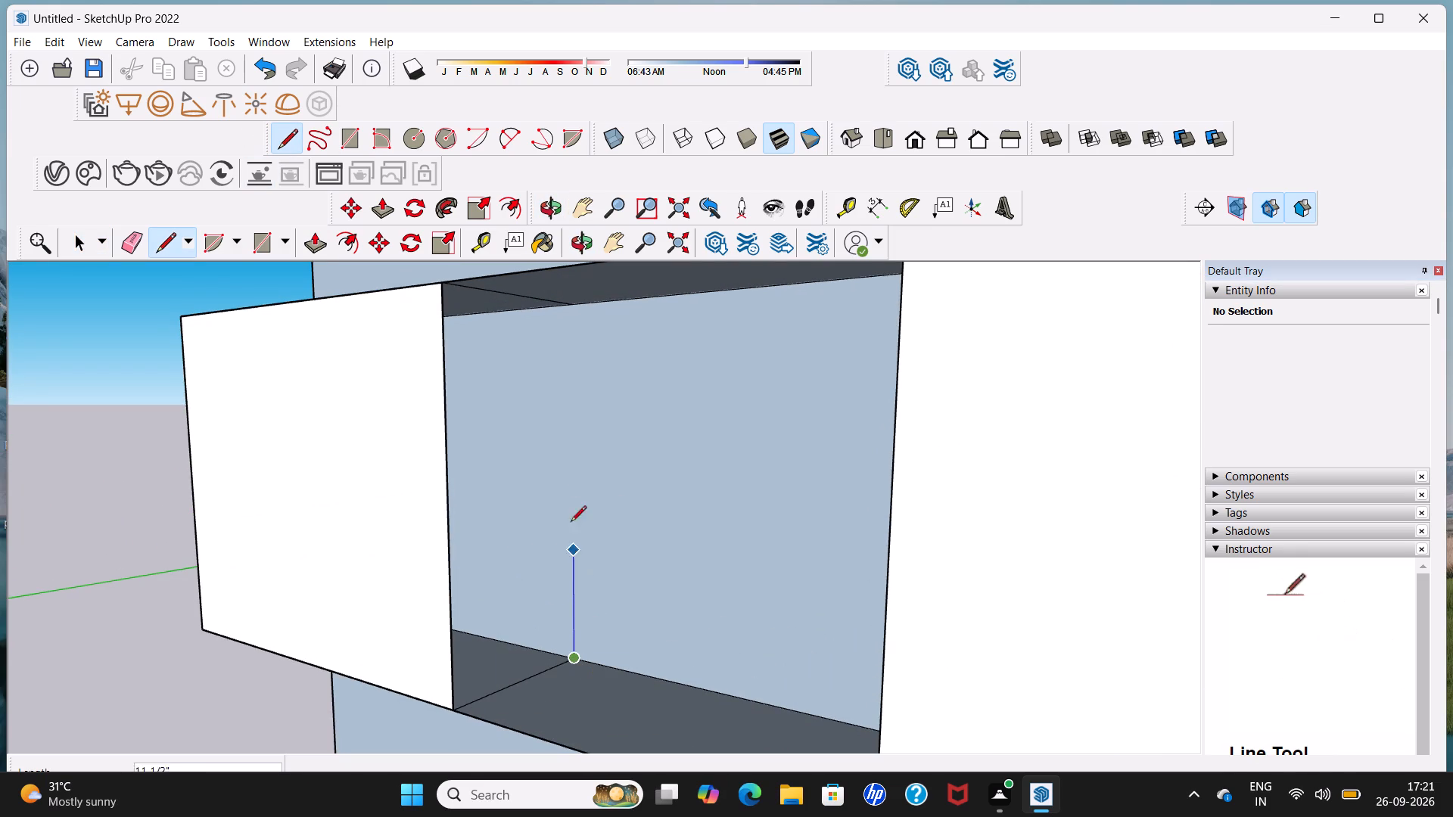
click(579, 299)
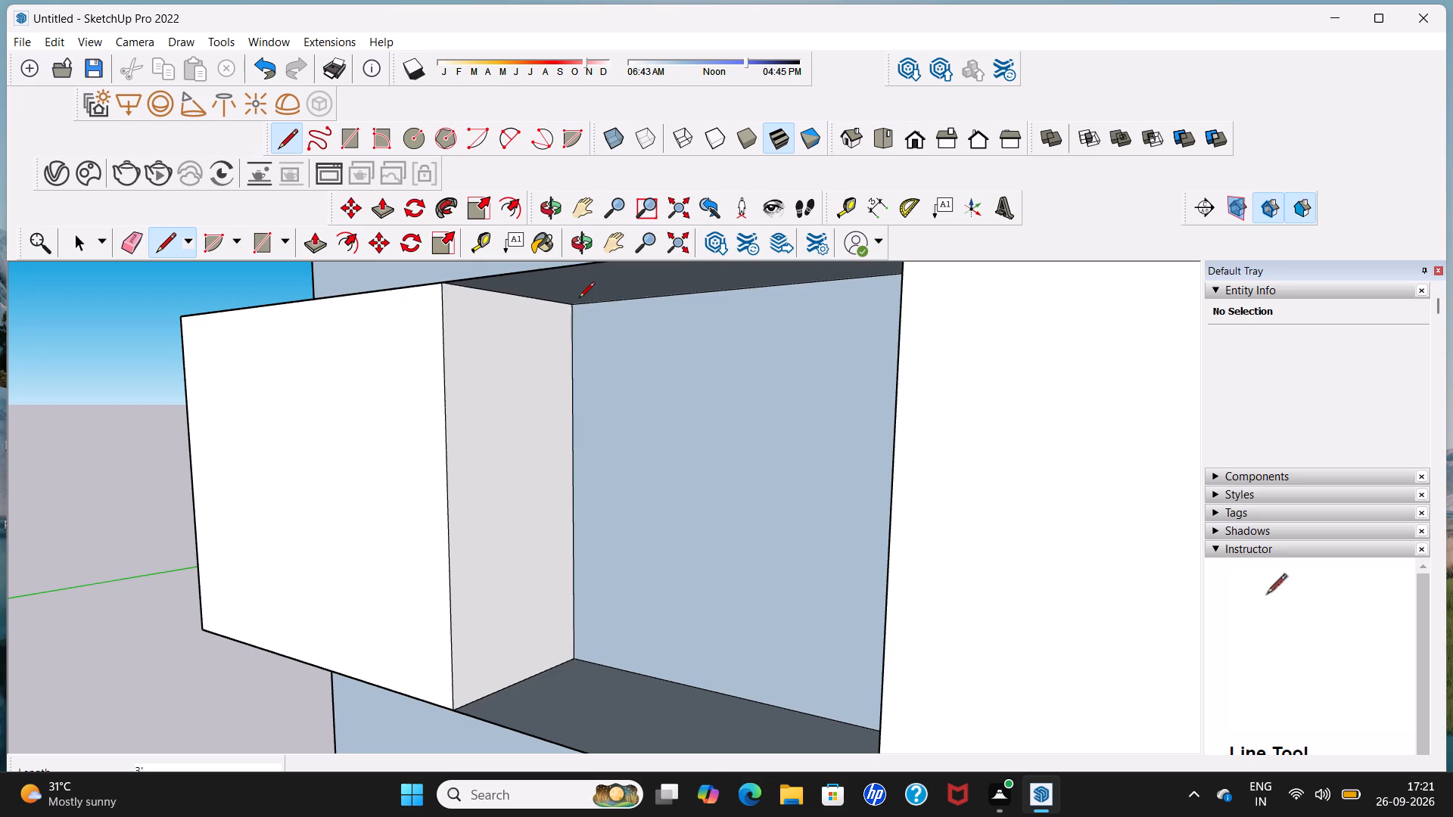
Close the right side of the open middle section with a vertical line up the back wall between the right divider's lower and upper ends.
scroll(579, 306, down, 7)
middle_drag(583, 357, 903, 444)
scroll(744, 470, up, 5)
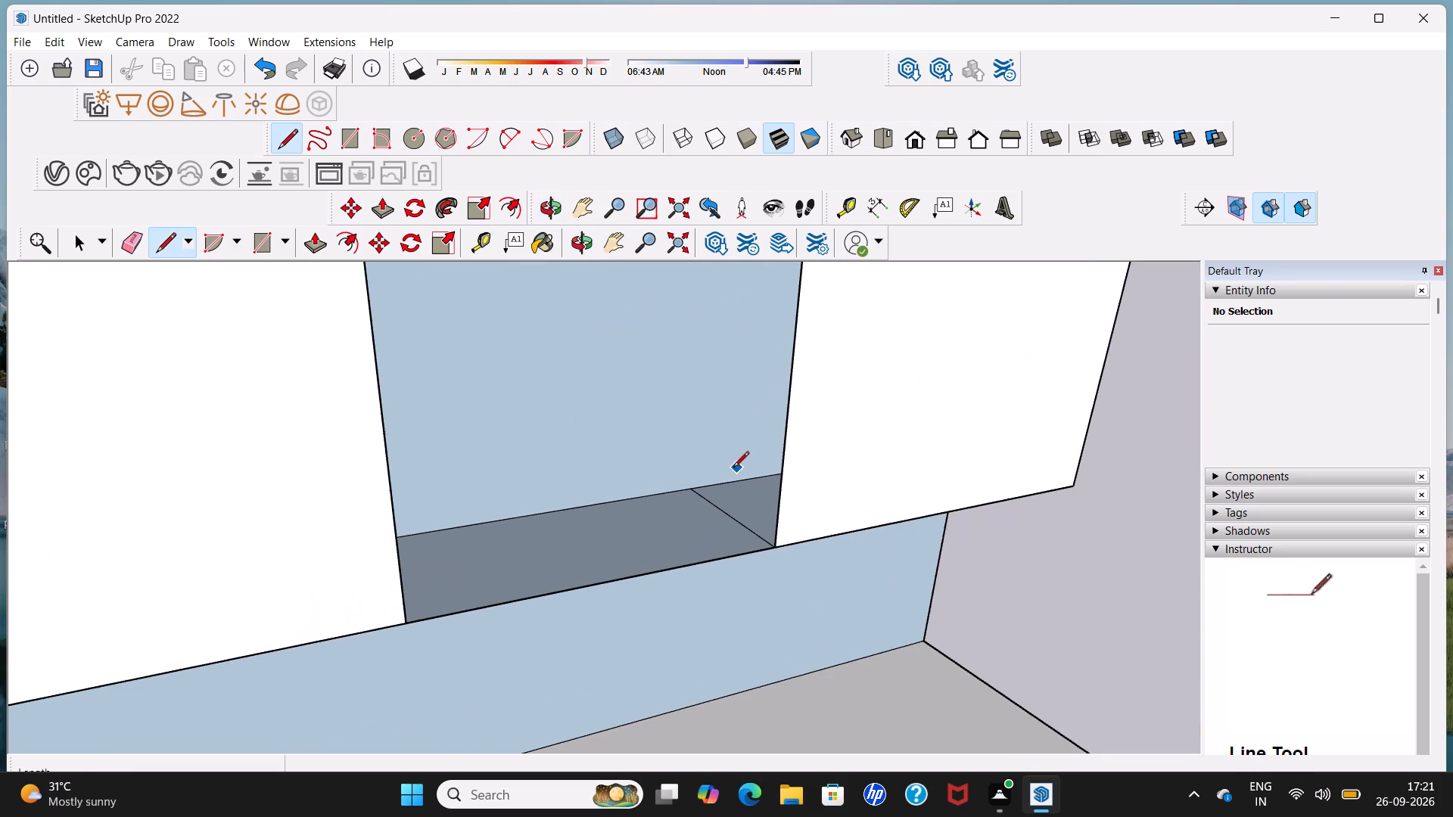
click(689, 486)
scroll(702, 348, down, 4)
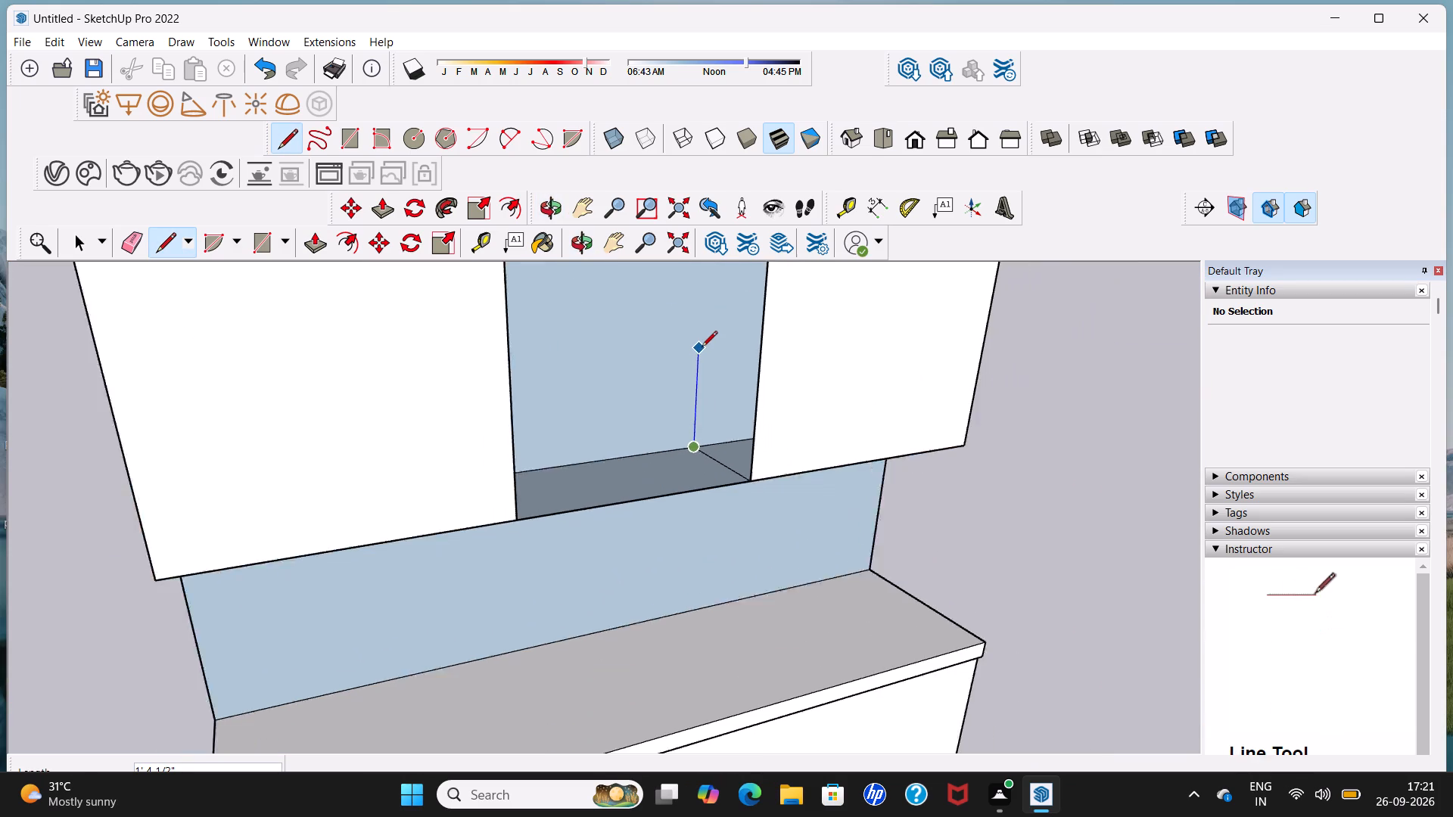
scroll(702, 348, down, 3)
shift+middle_drag(701, 346, 699, 519)
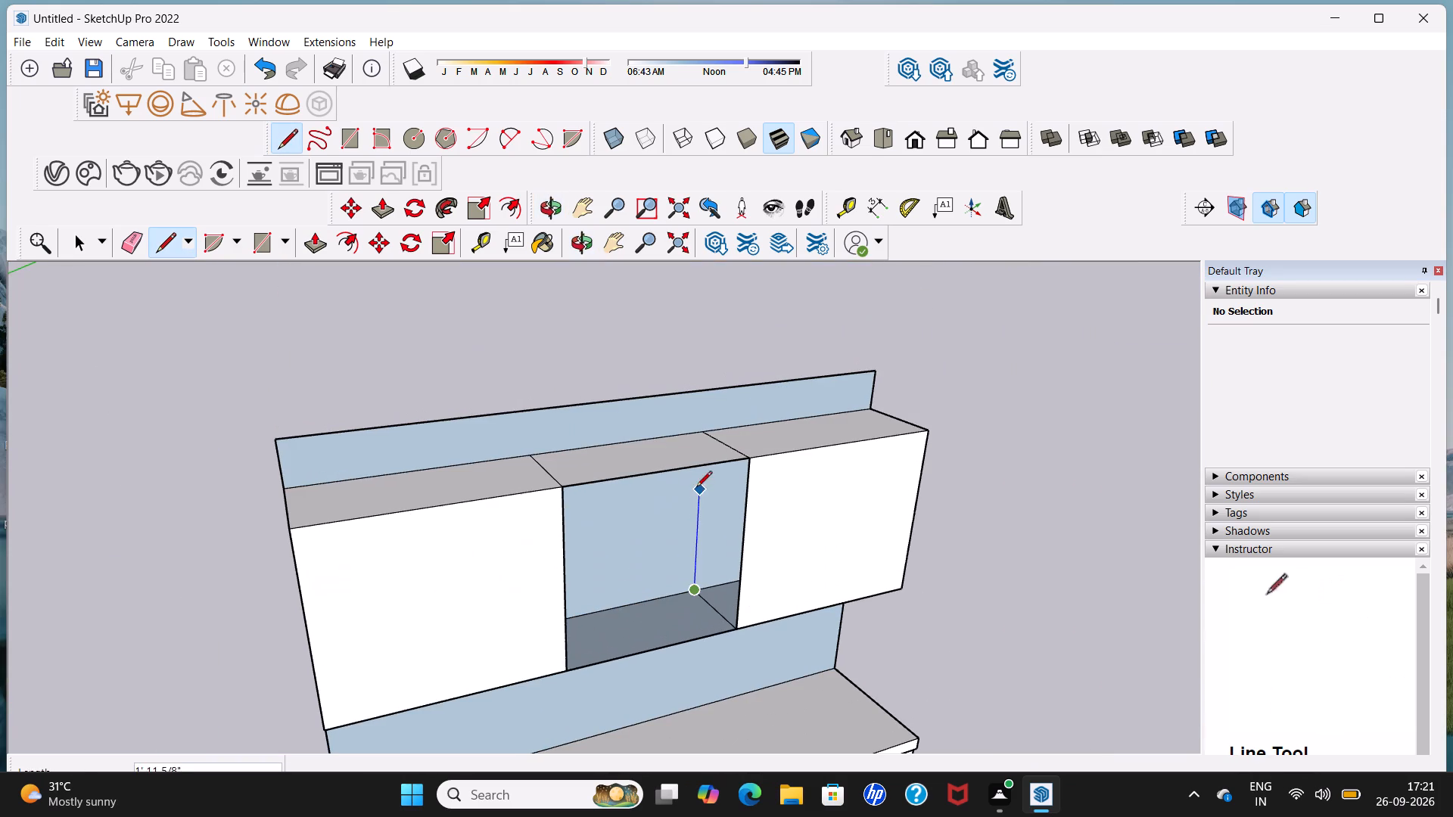
middle_drag(696, 481, 751, 387)
scroll(733, 489, up, 8)
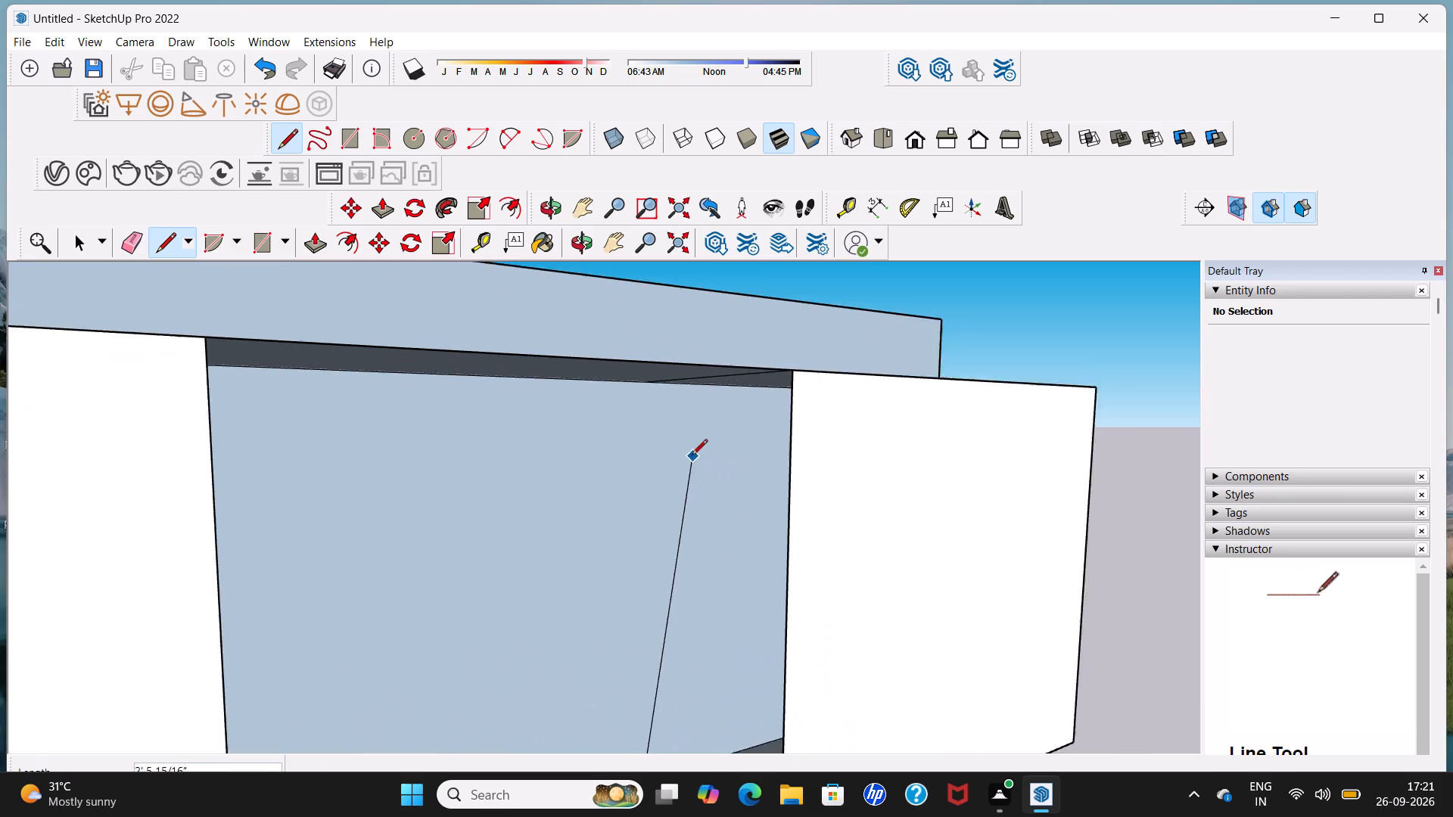
scroll(692, 456, up, 2)
click(644, 363)
Outline a thin shelf with two closely spaced horizontal lines across the open middle section's back face, slightly above mid-height.
scroll(644, 363, down, 5)
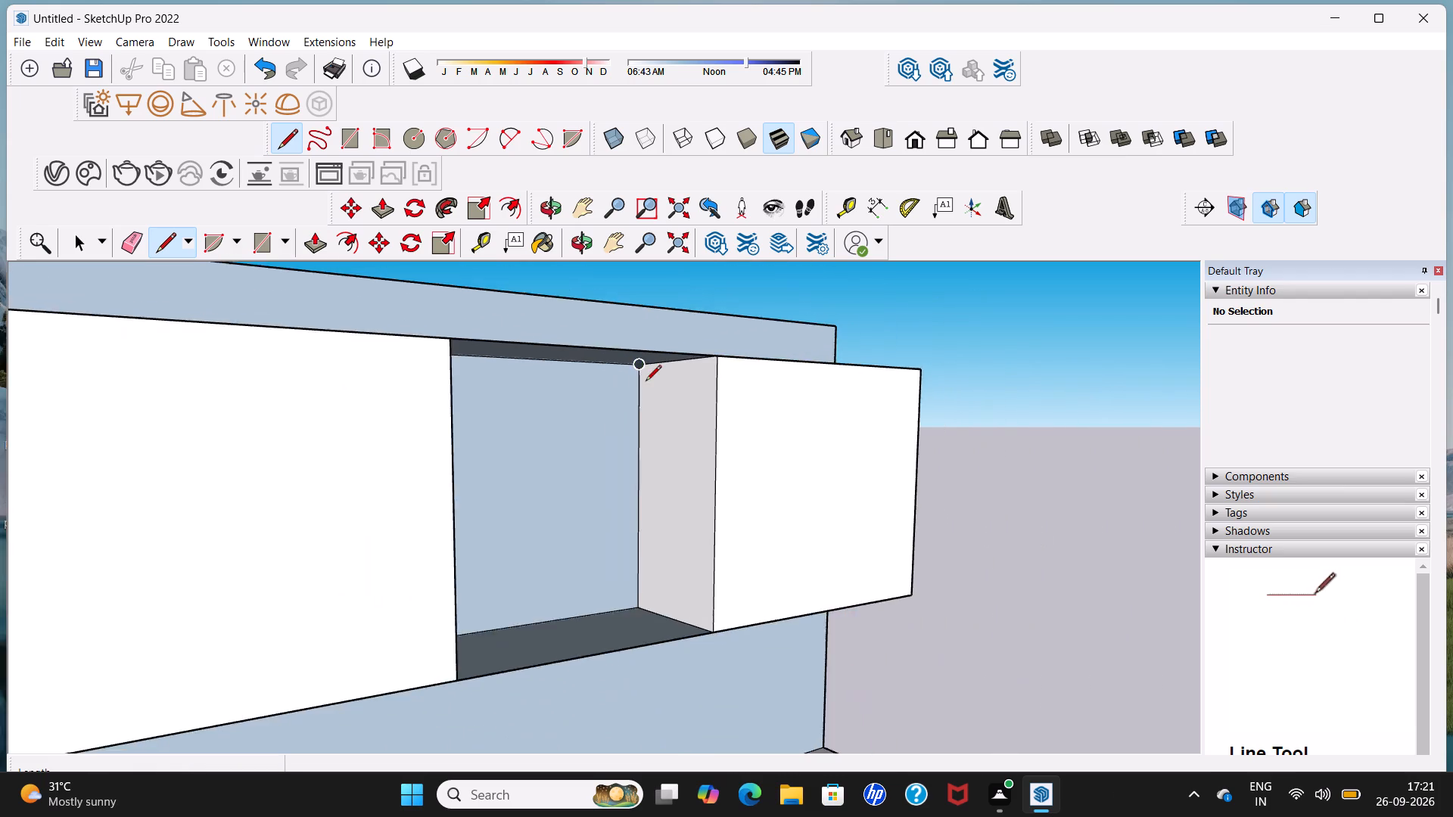
scroll(646, 382, down, 7)
middle_drag(646, 388, 465, 436)
scroll(481, 446, up, 3)
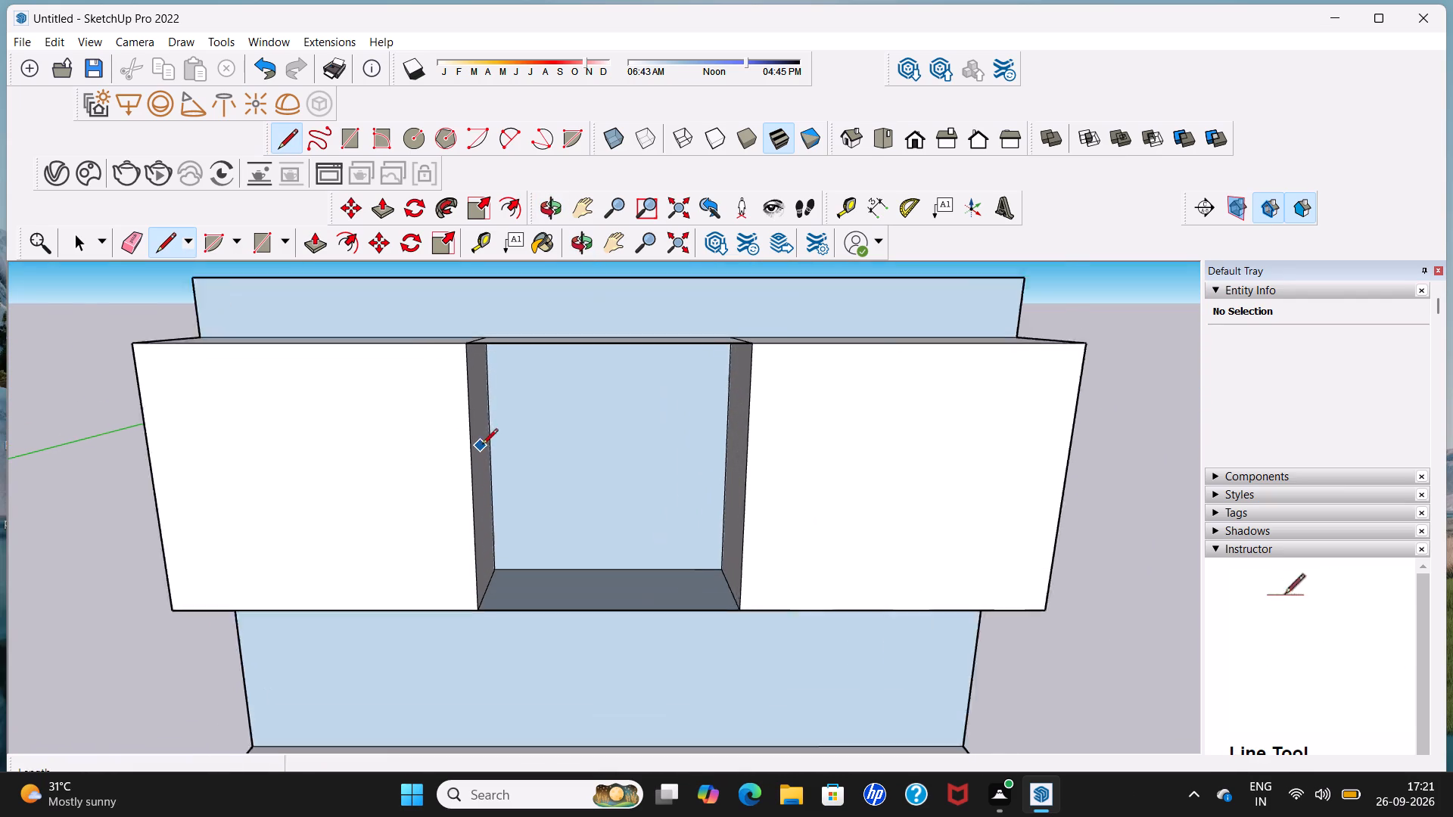
scroll(482, 446, up, 1)
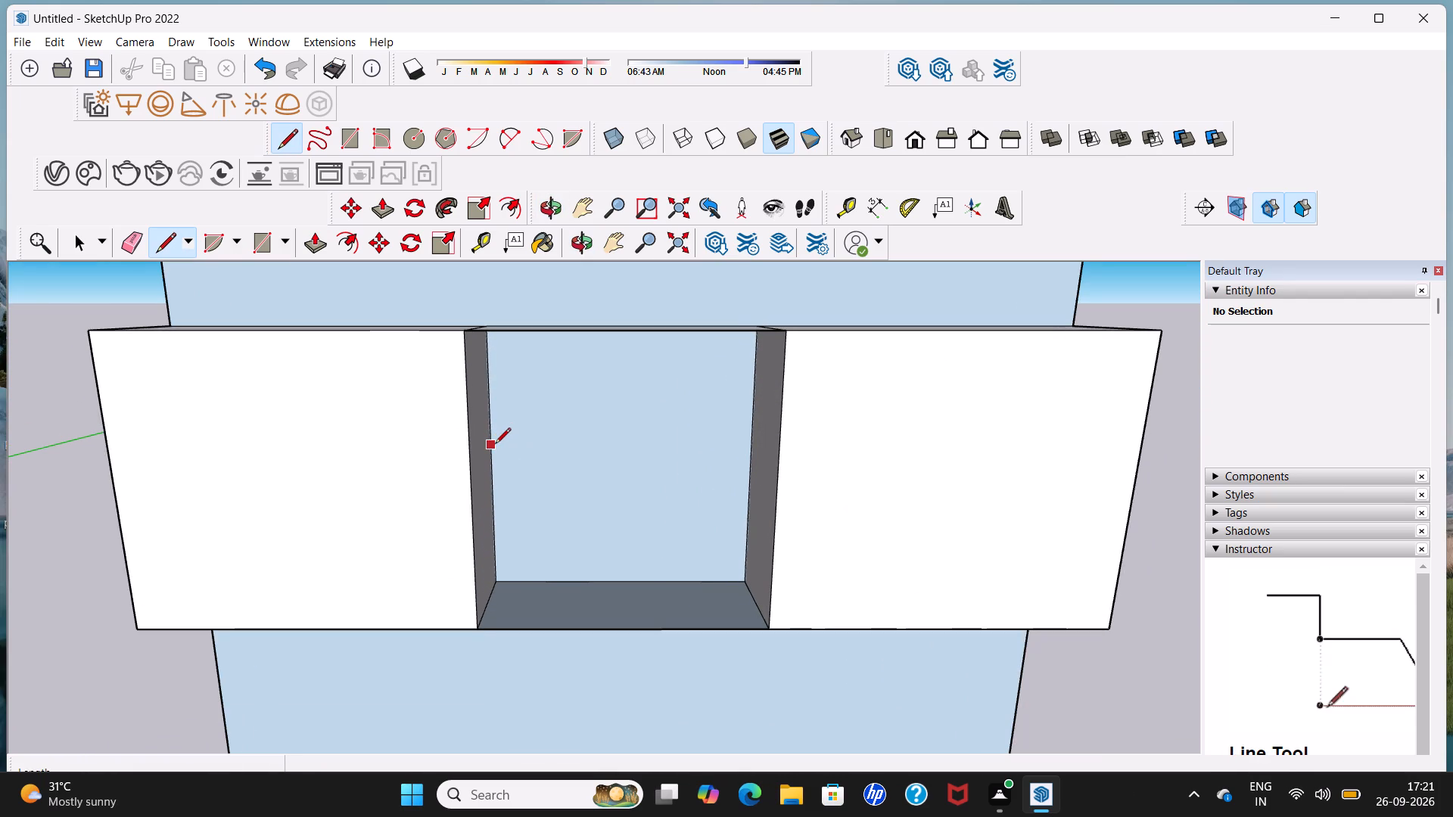
scroll(495, 445, up, 4)
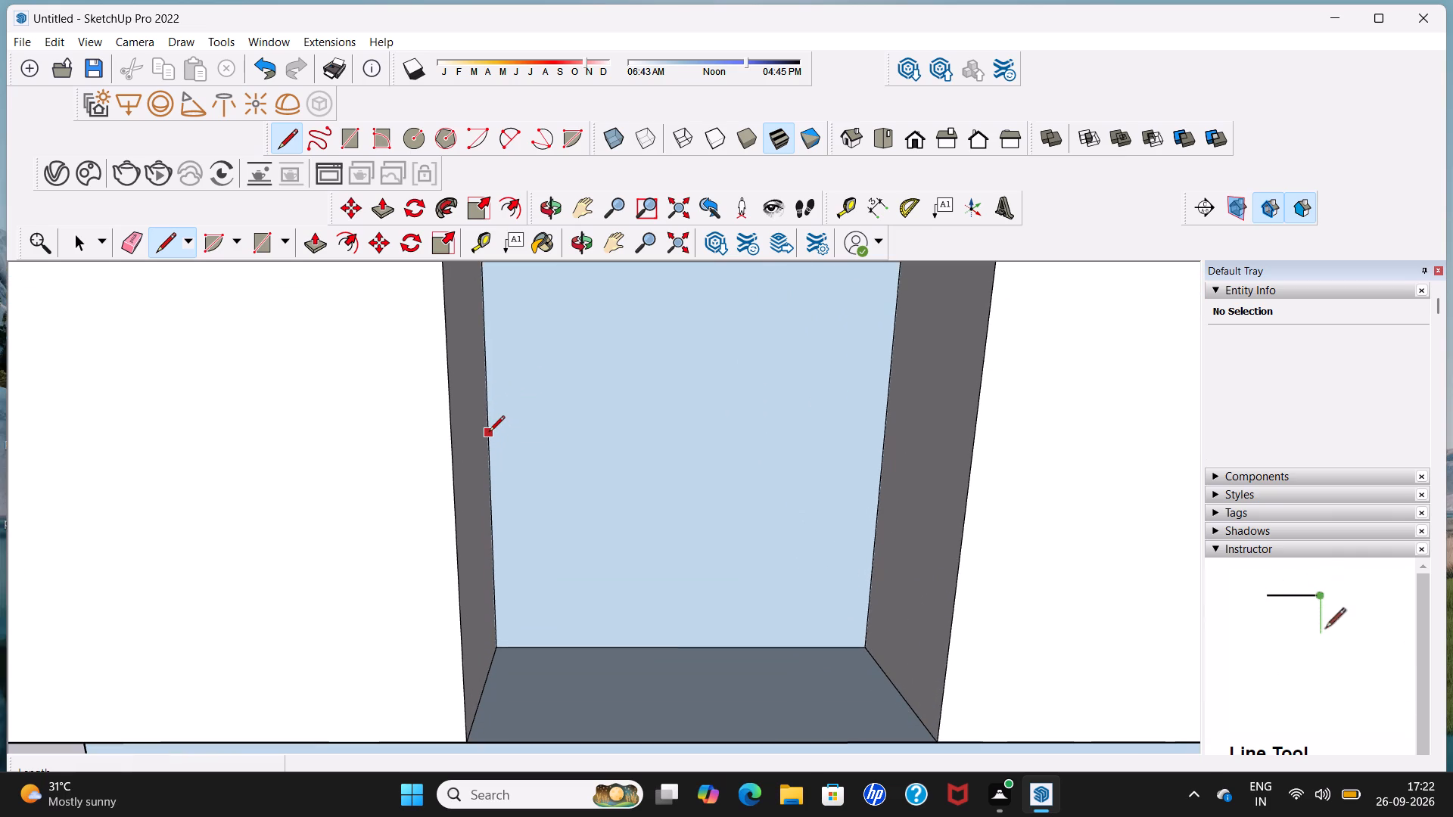
click(489, 433)
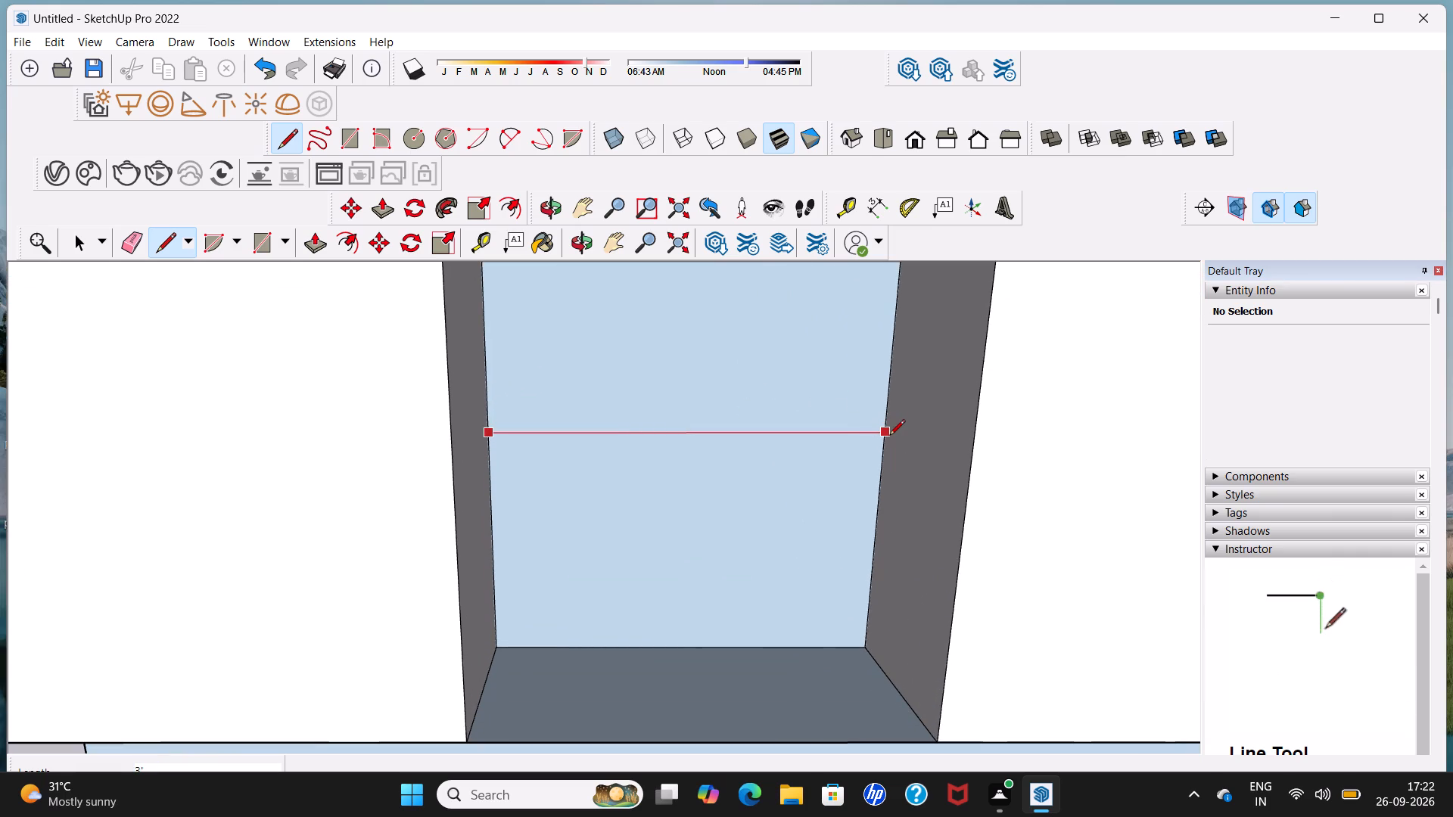
click(889, 436)
scroll(577, 469, up, 3)
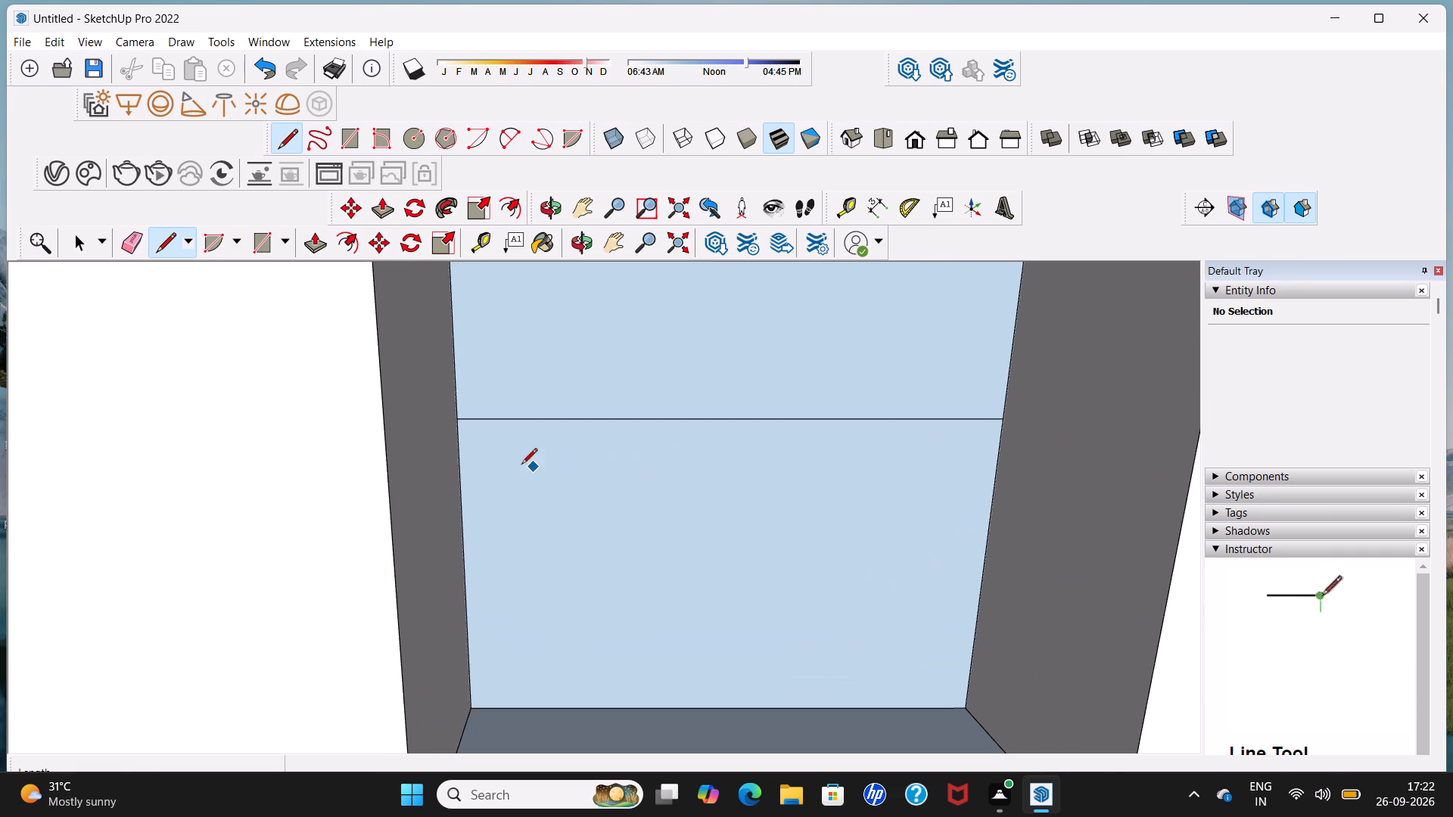
click(458, 442)
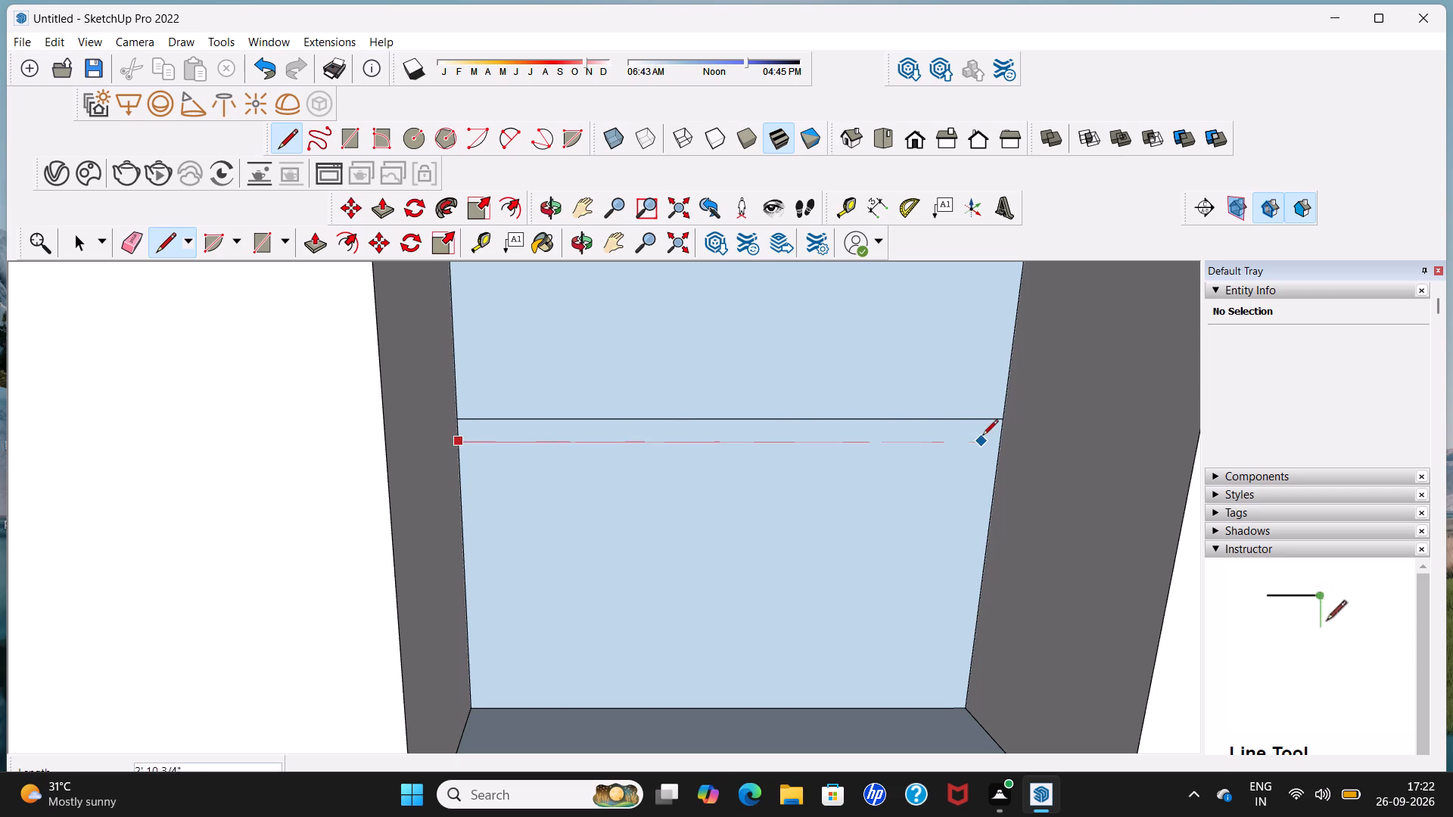
click(995, 436)
Push/Pull the thin shelf strip forward about 1' 5" so it is flush with the upper cabinet's front.
scroll(995, 436, down, 6)
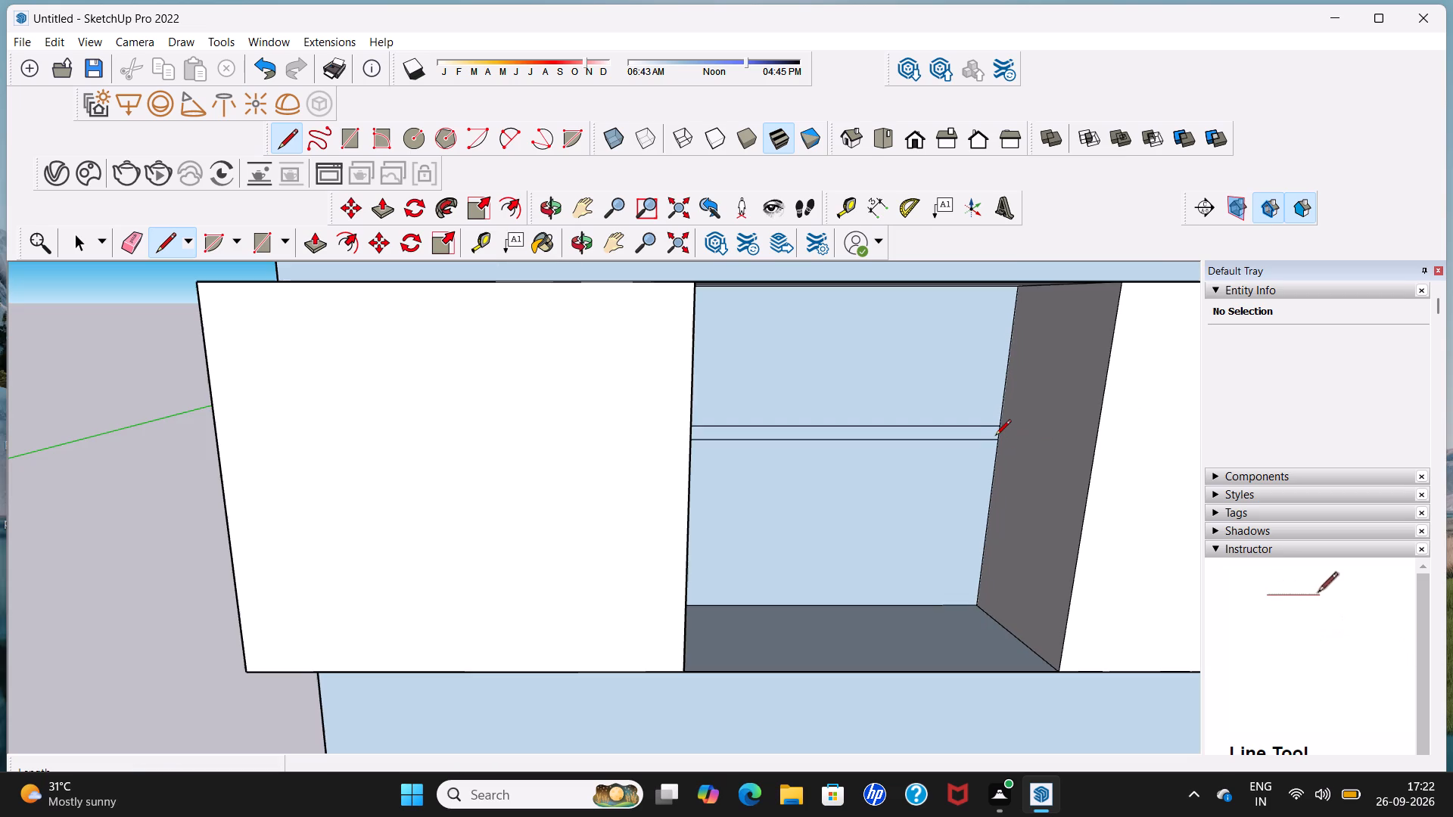
key(space)
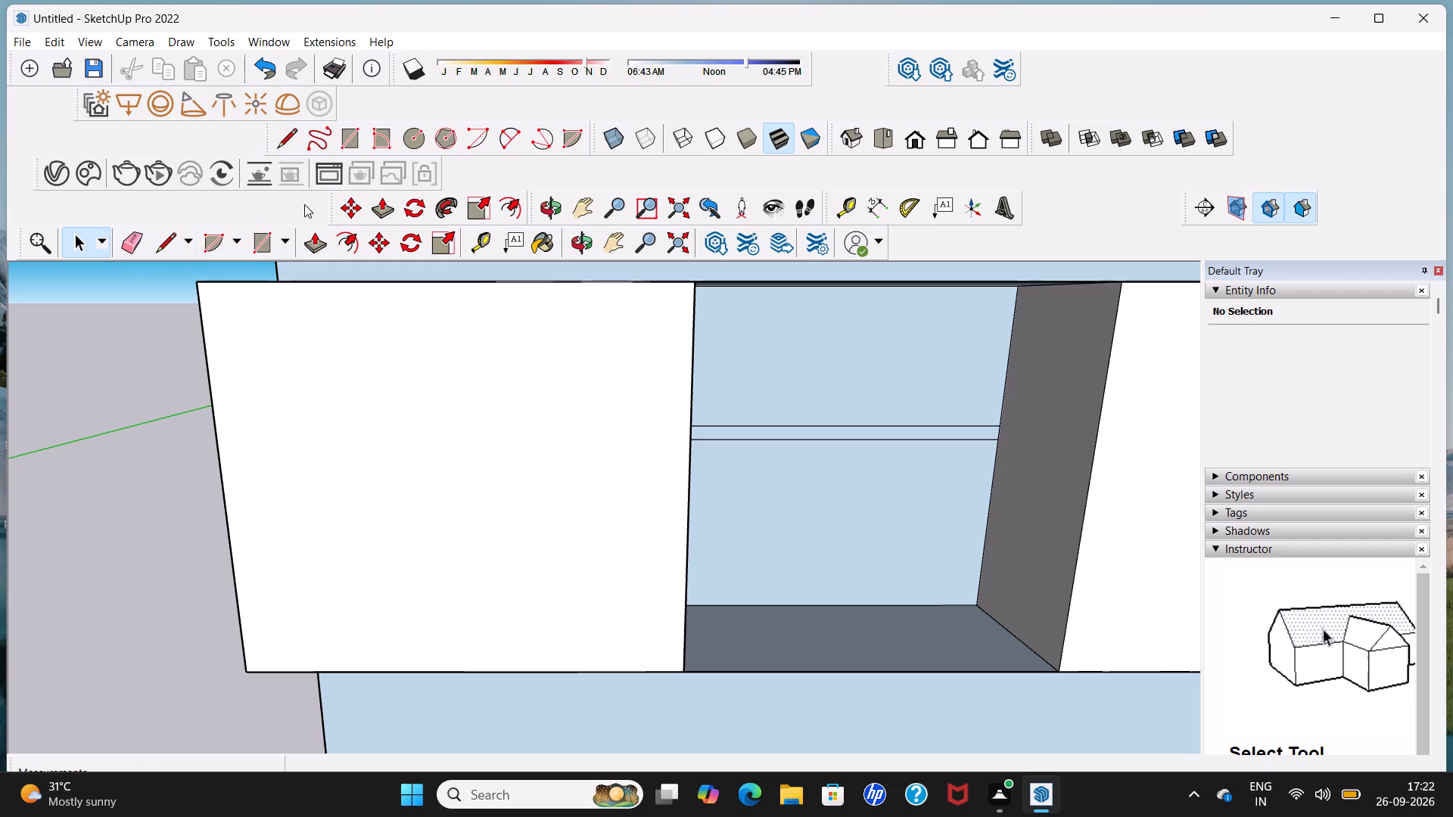
click(383, 208)
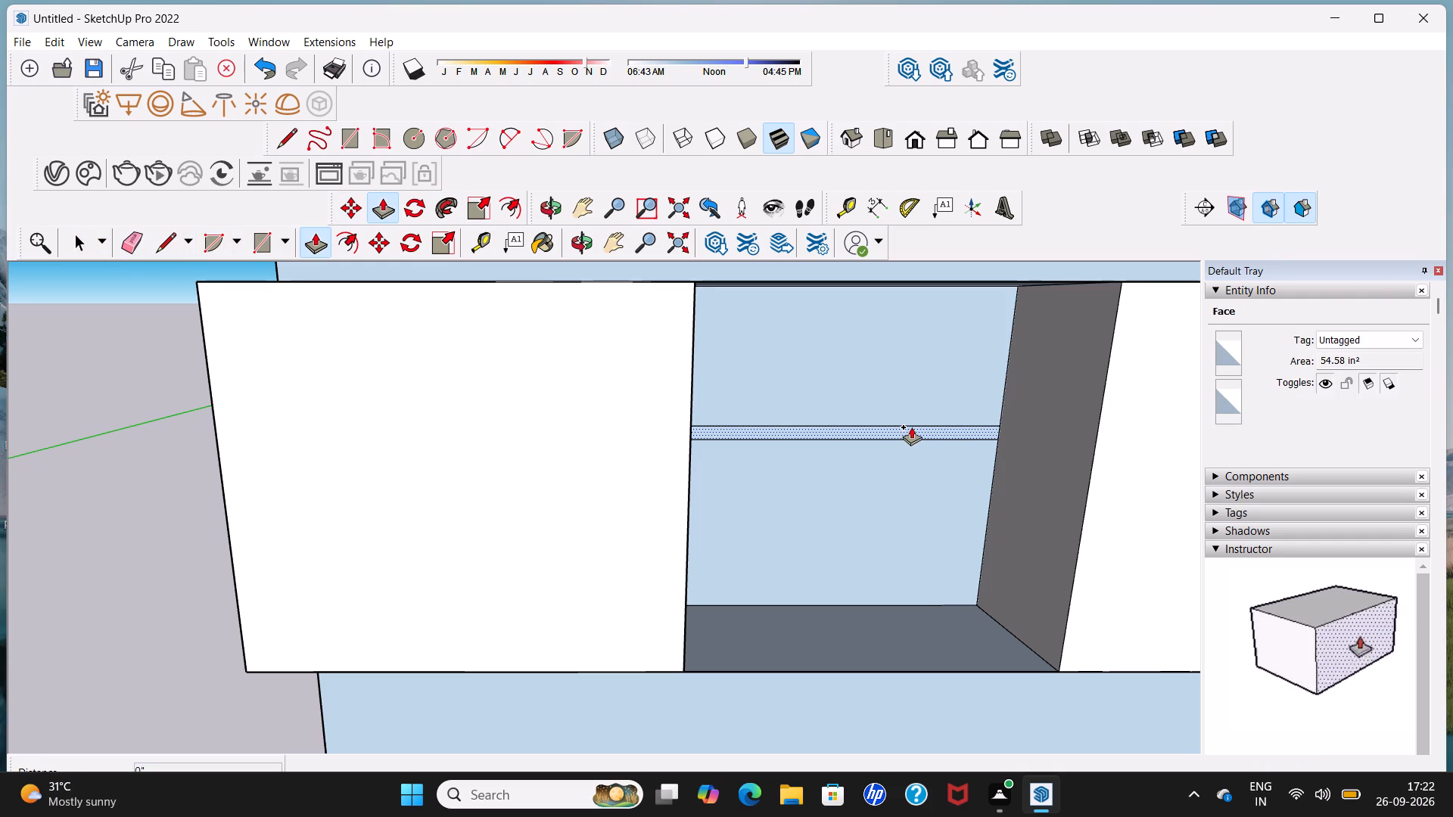
click(911, 427)
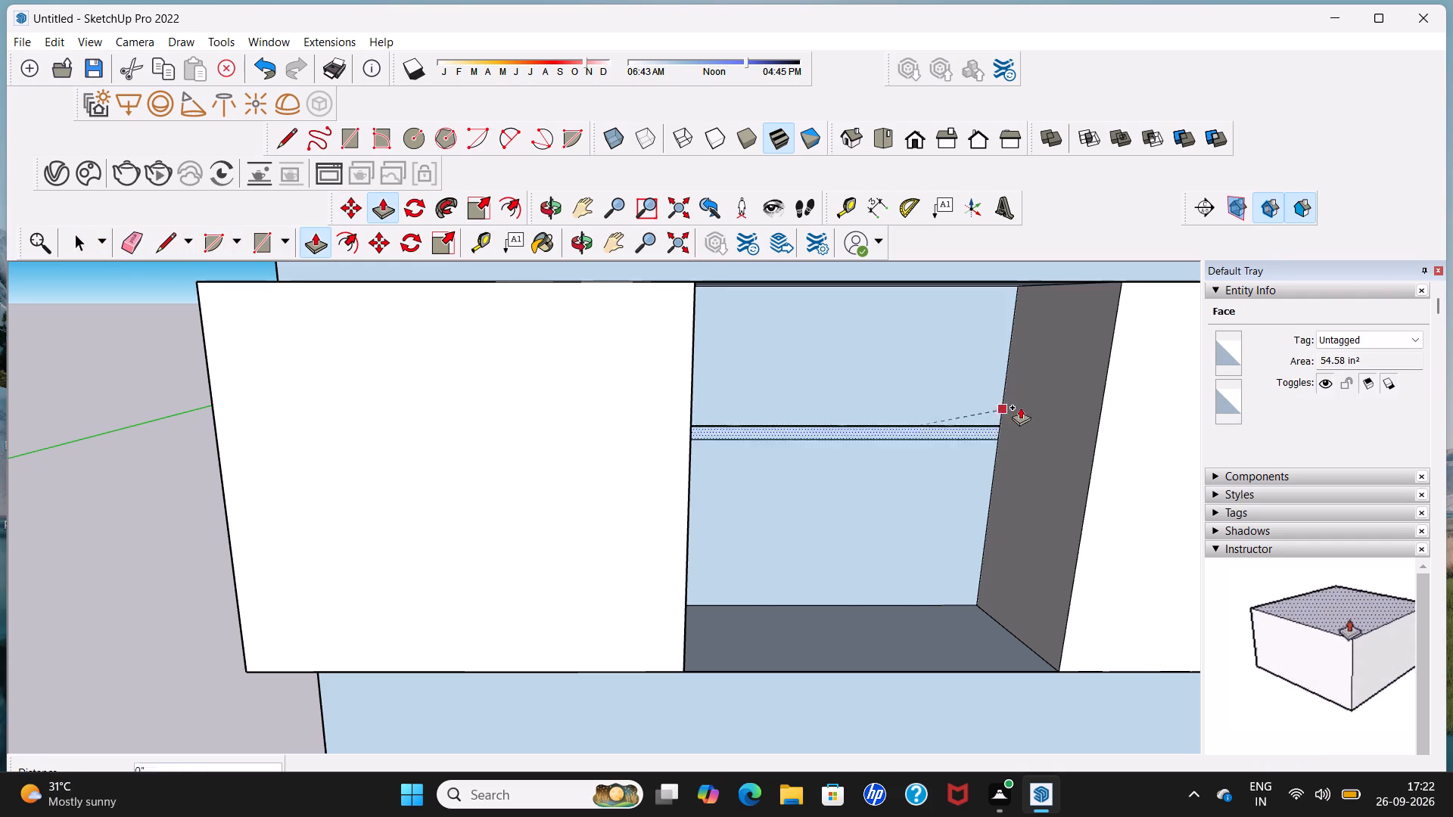
click(1111, 369)
scroll(1111, 359, down, 7)
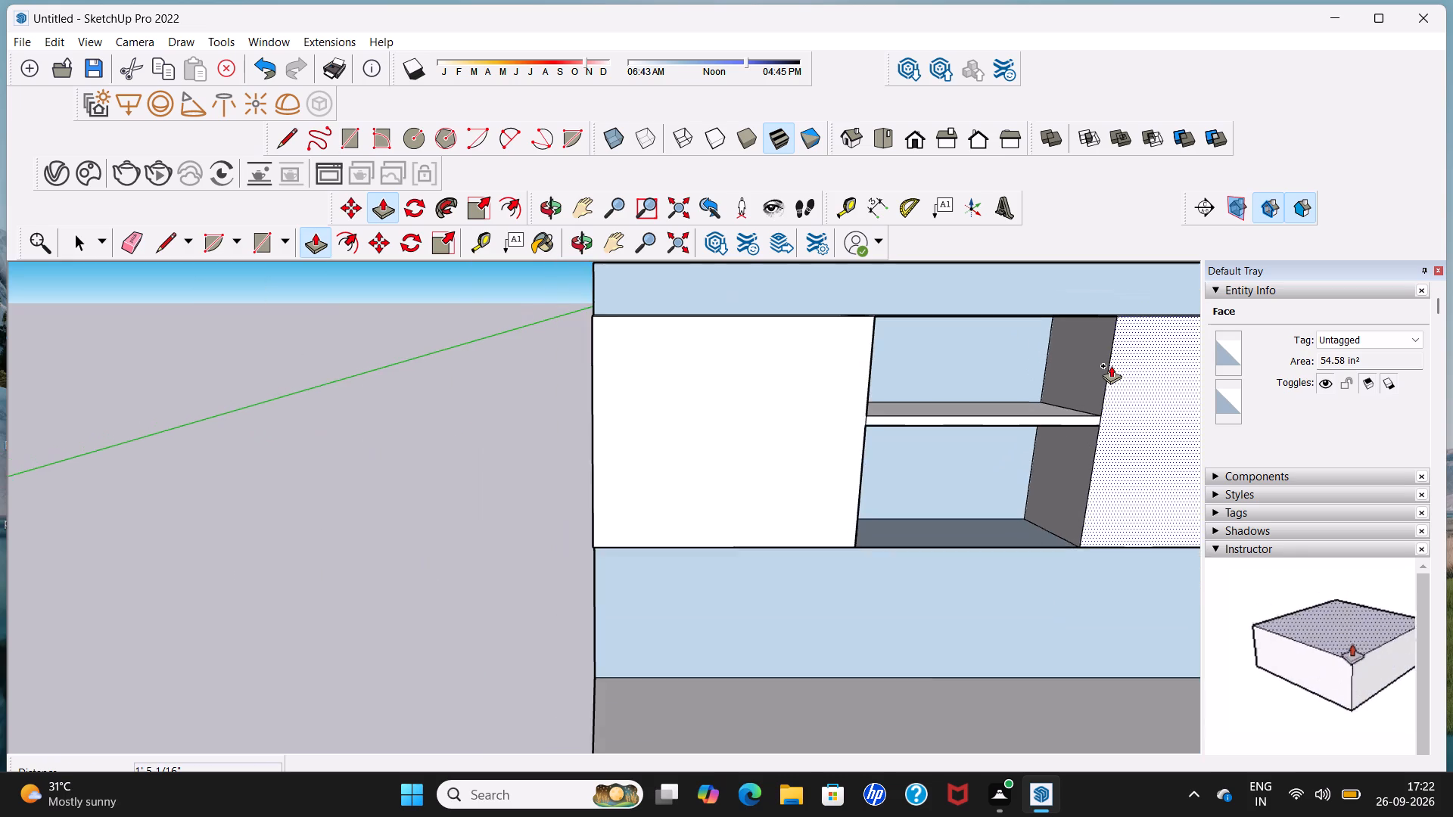
scroll(1109, 366, down, 4)
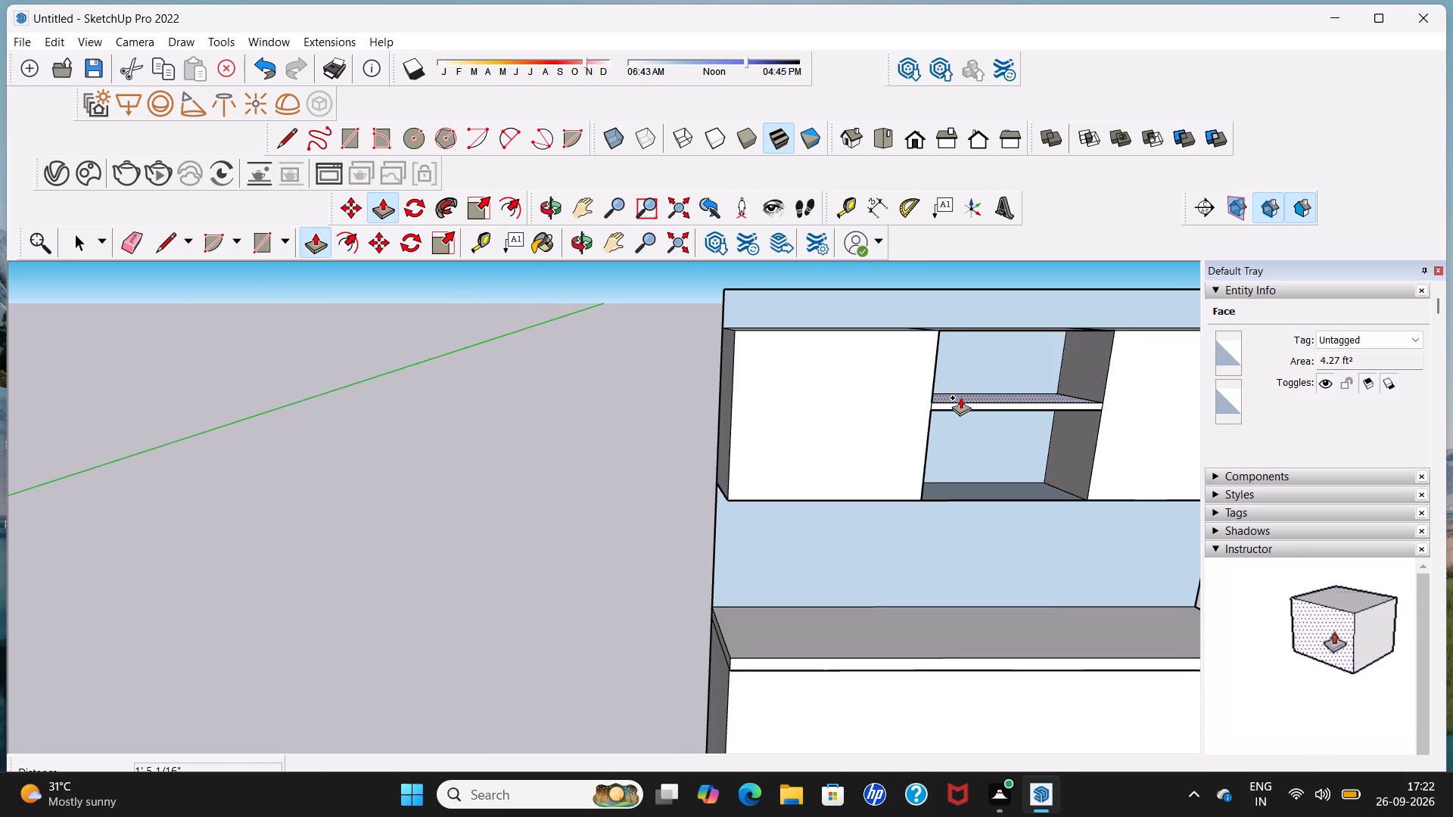
key(space)
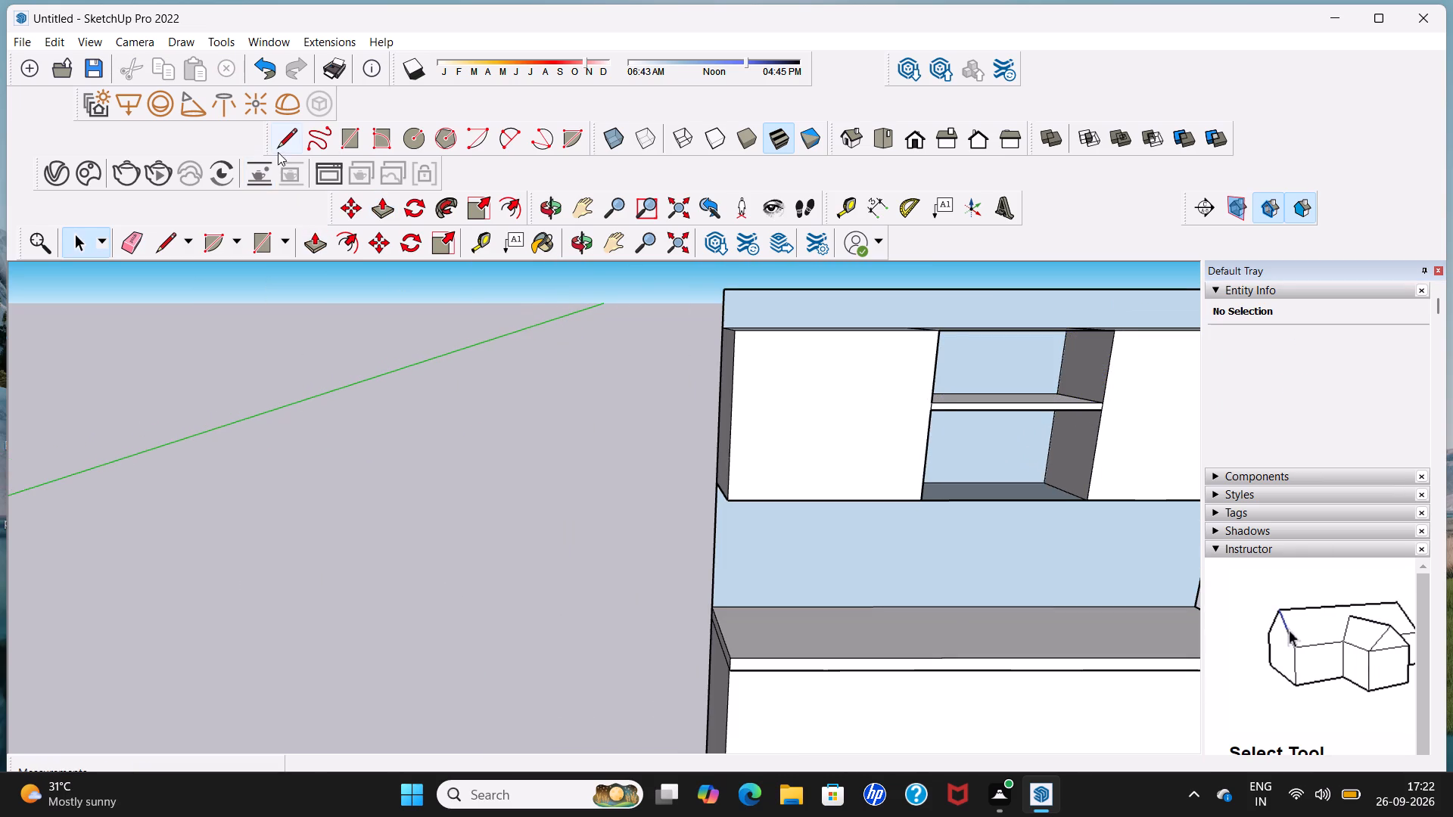
Draw two horizontal lines about 3' 6" long across the left section's front, continuing the shelf's upper and lower front edges.
click(279, 150)
scroll(919, 421, up, 1)
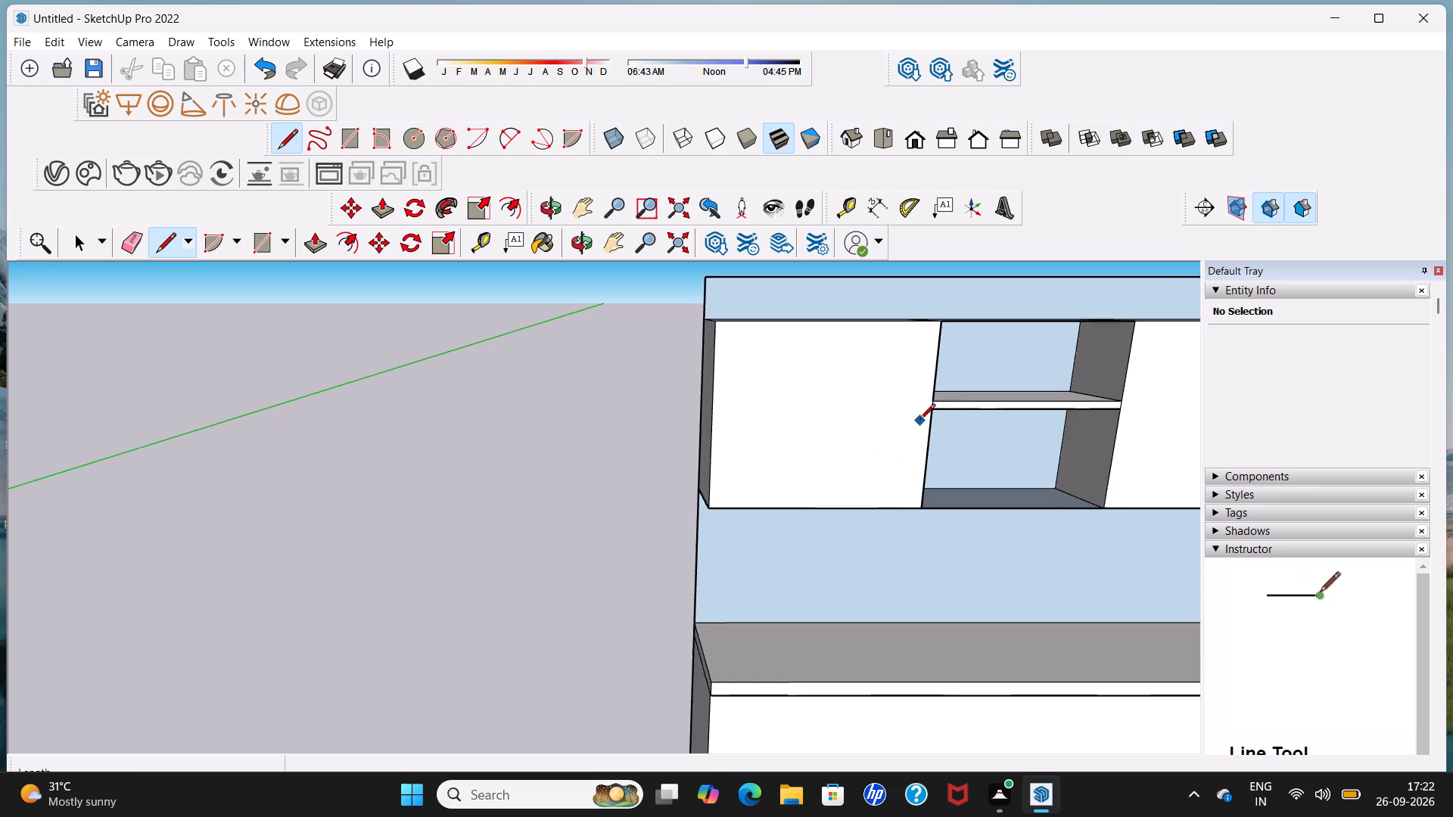
scroll(919, 421, up, 1)
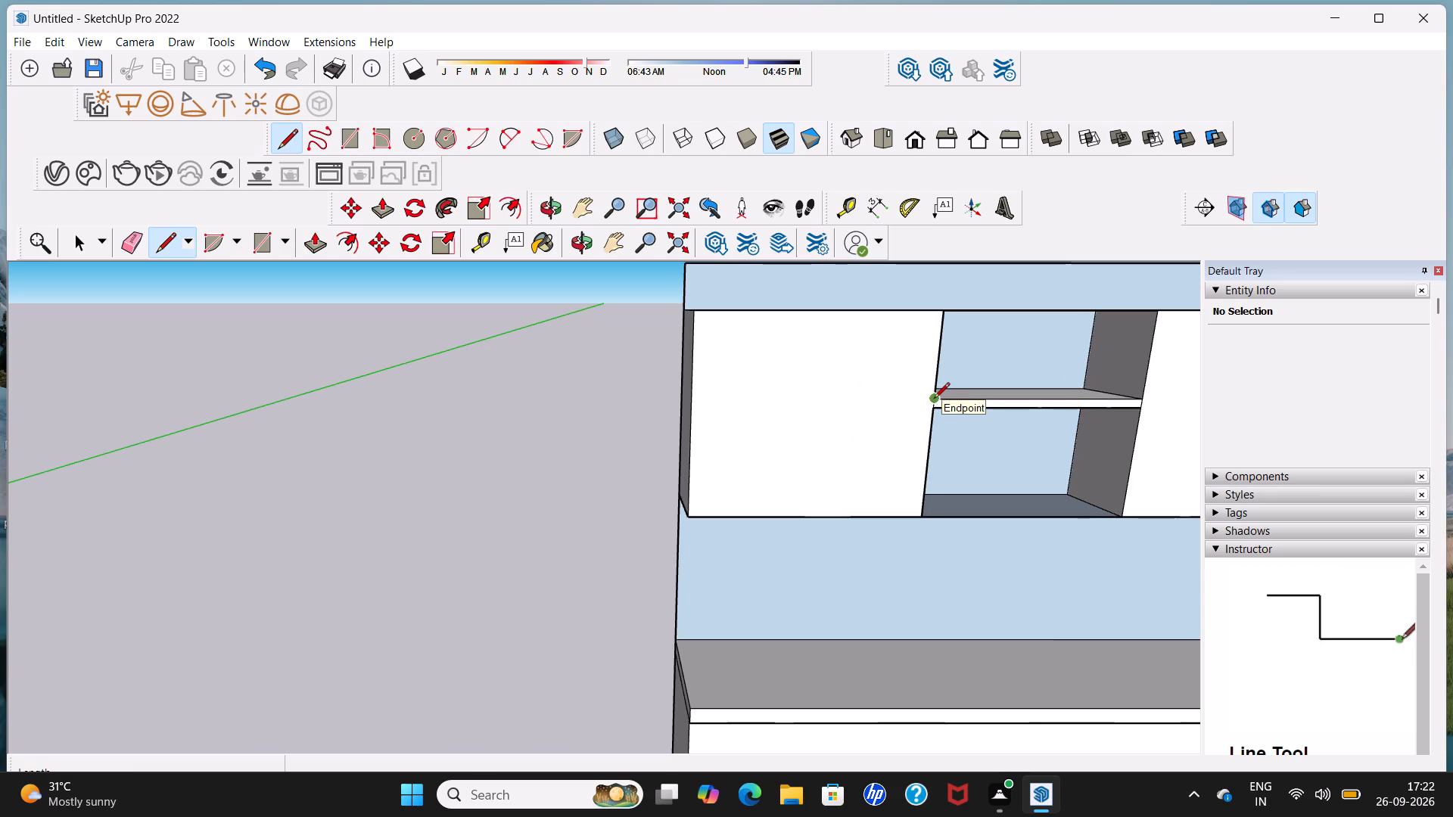
click(934, 399)
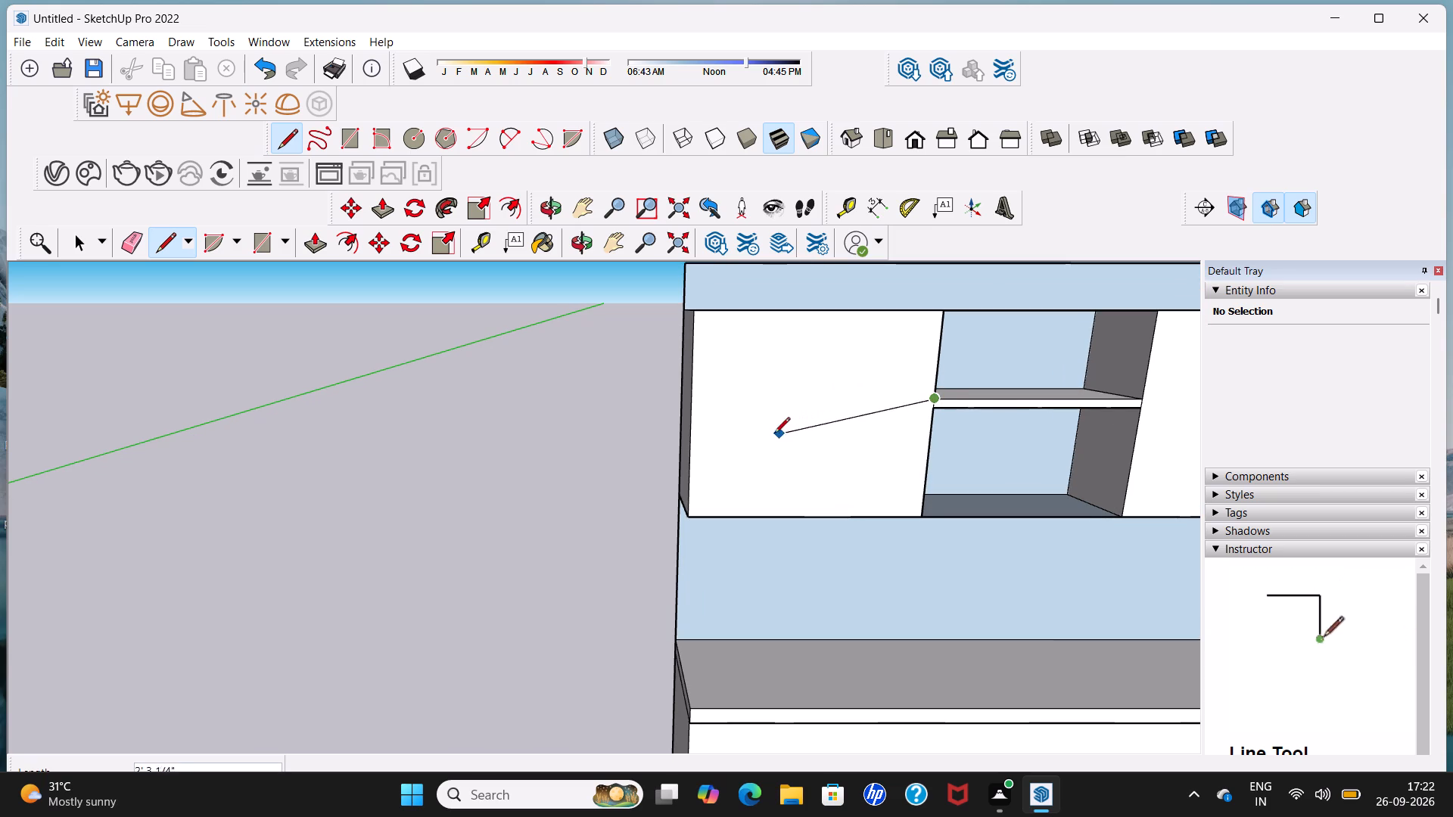
click(690, 406)
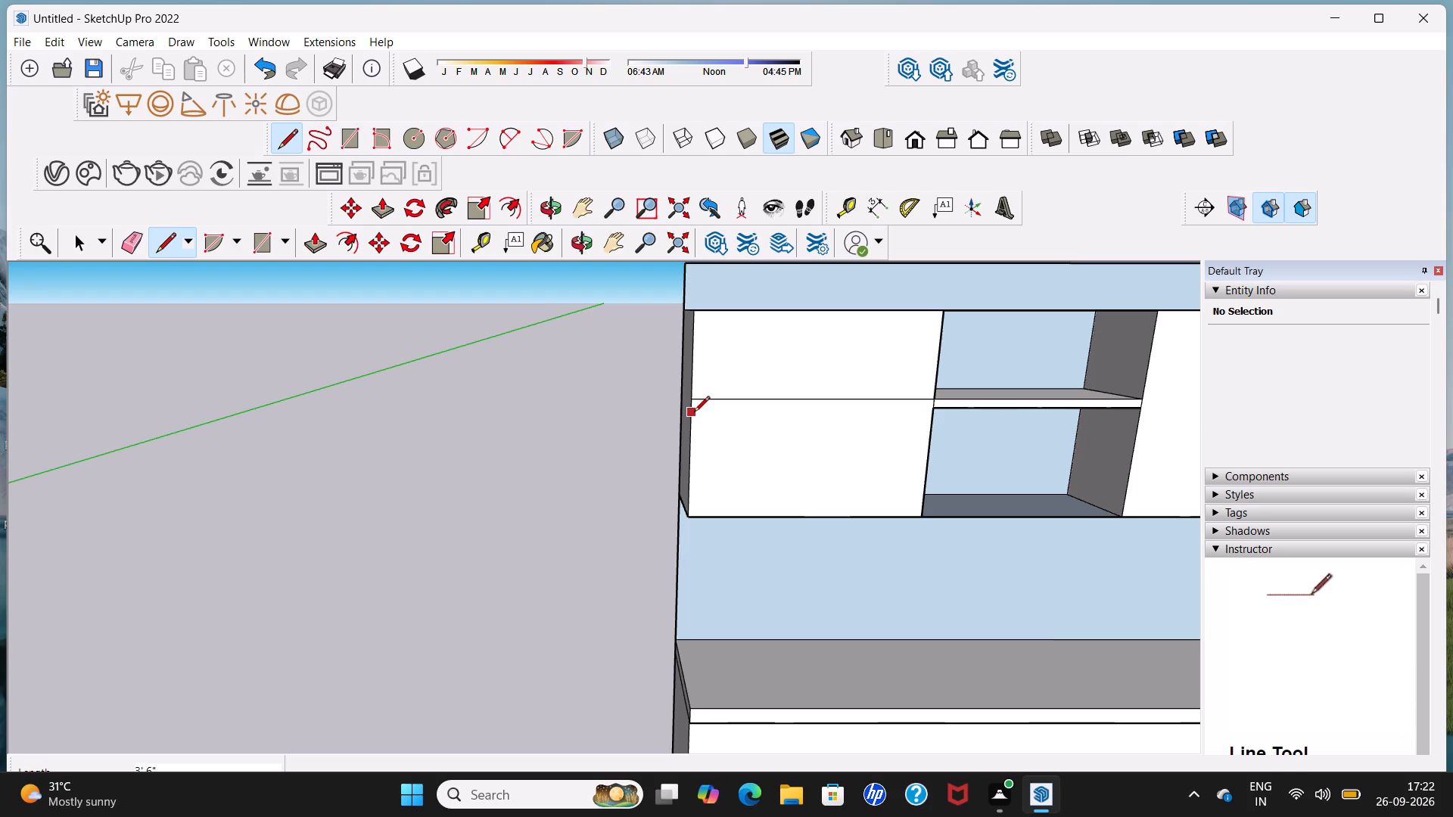
click(932, 412)
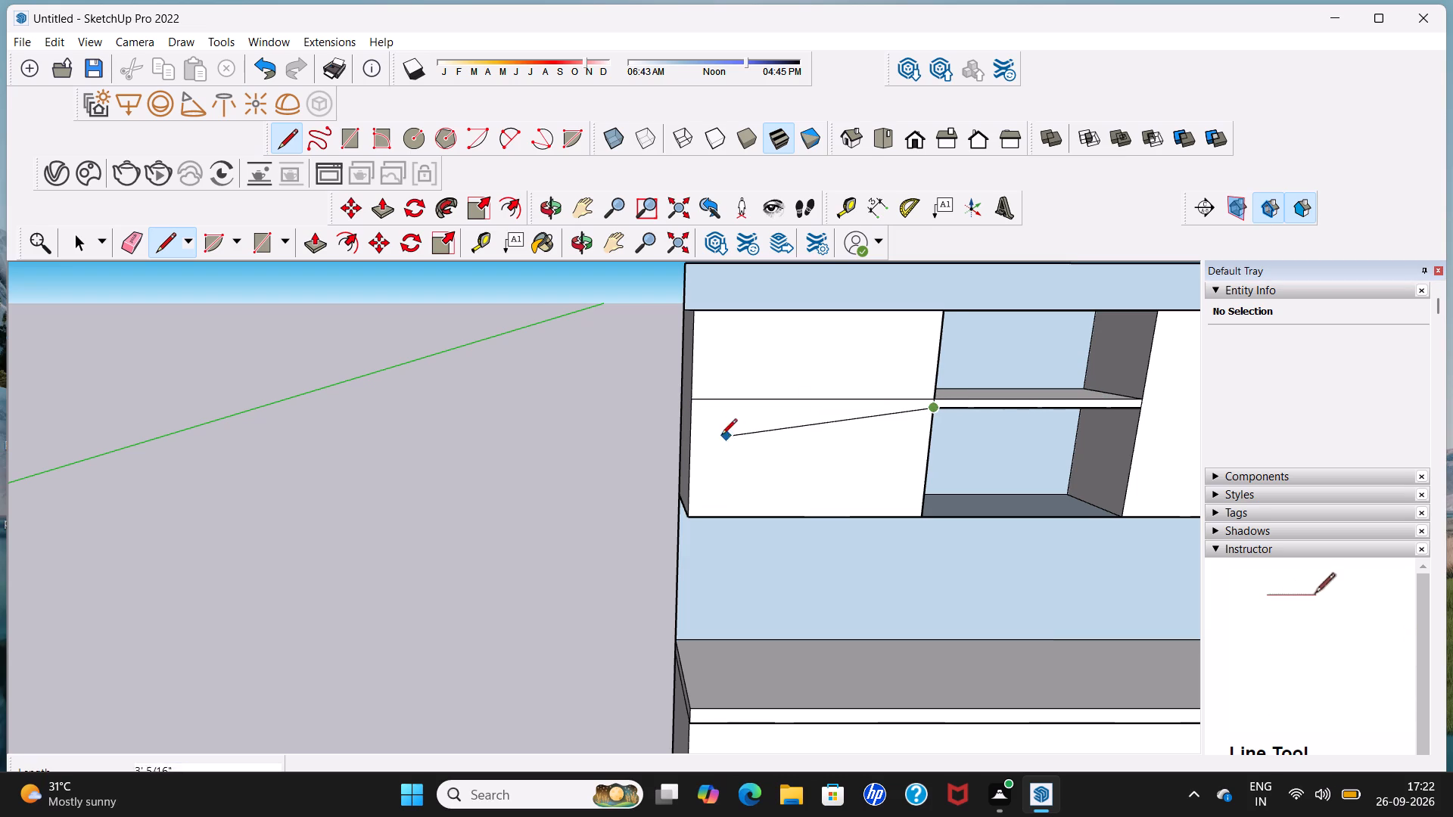
click(692, 415)
scroll(692, 415, down, 2)
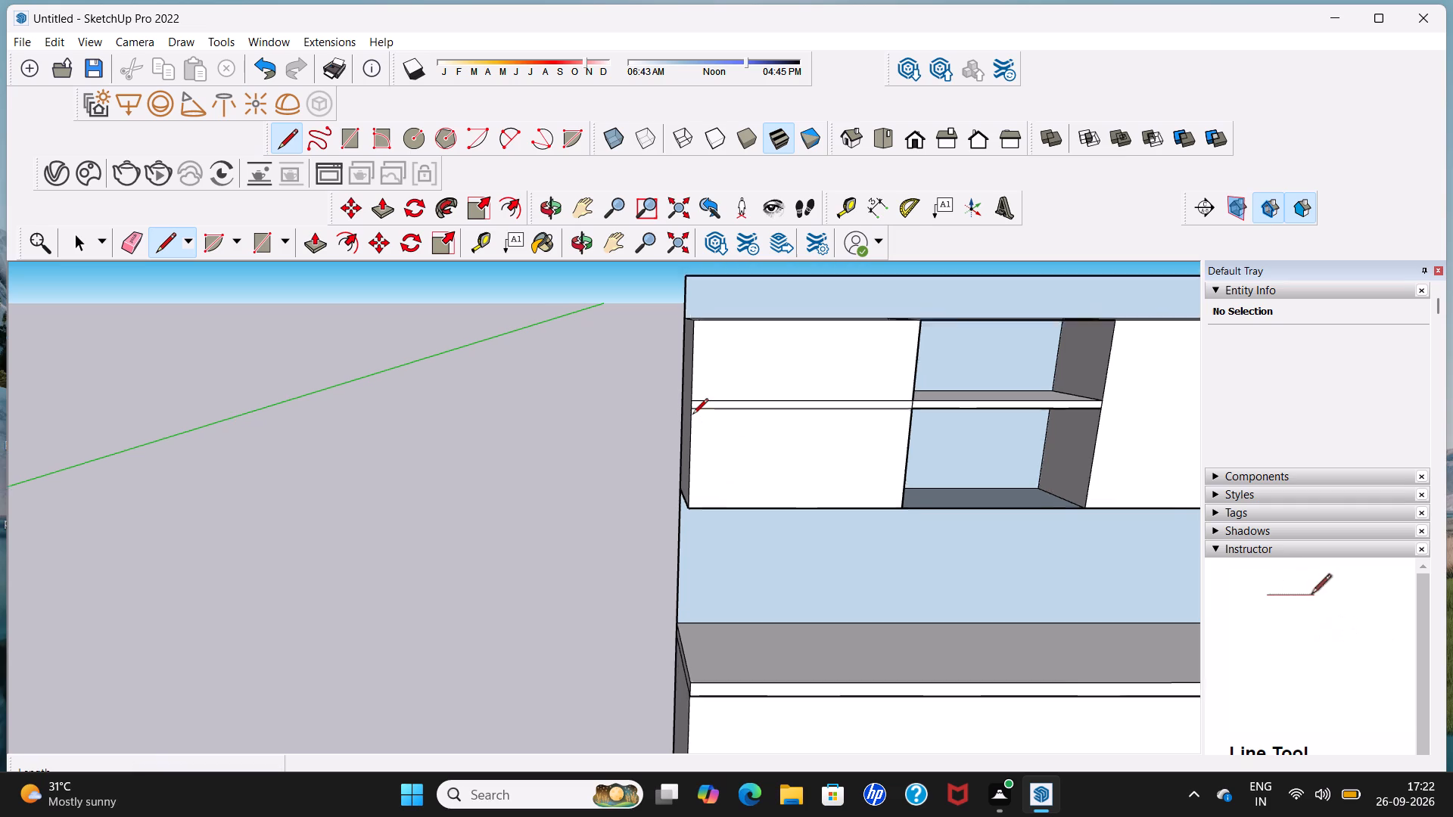
Draw two horizontal lines about 3' 6" long across the right section's front, continuing the shelf's upper and lower front edges.
scroll(692, 415, down, 5)
scroll(935, 399, up, 3)
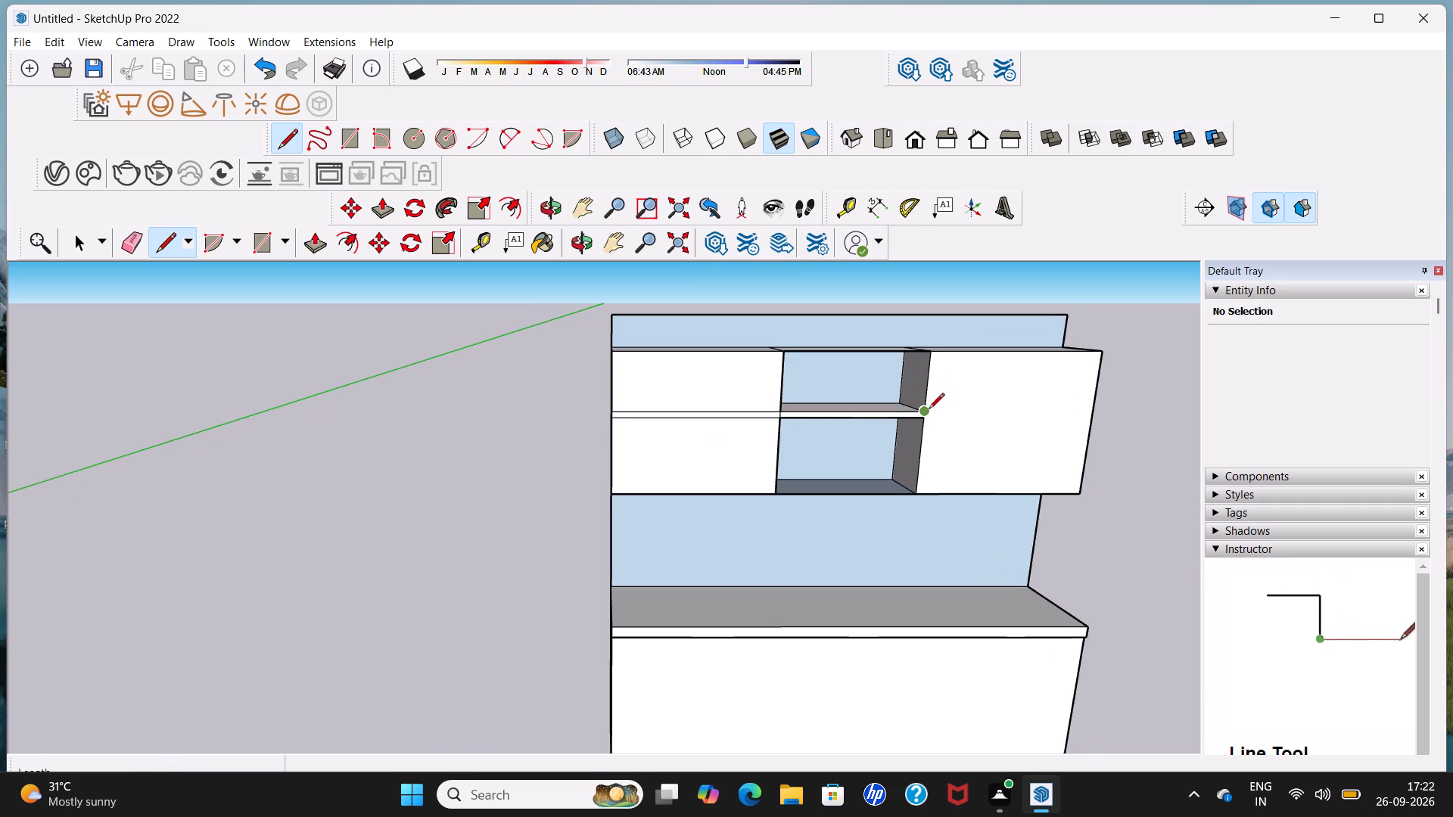
click(929, 410)
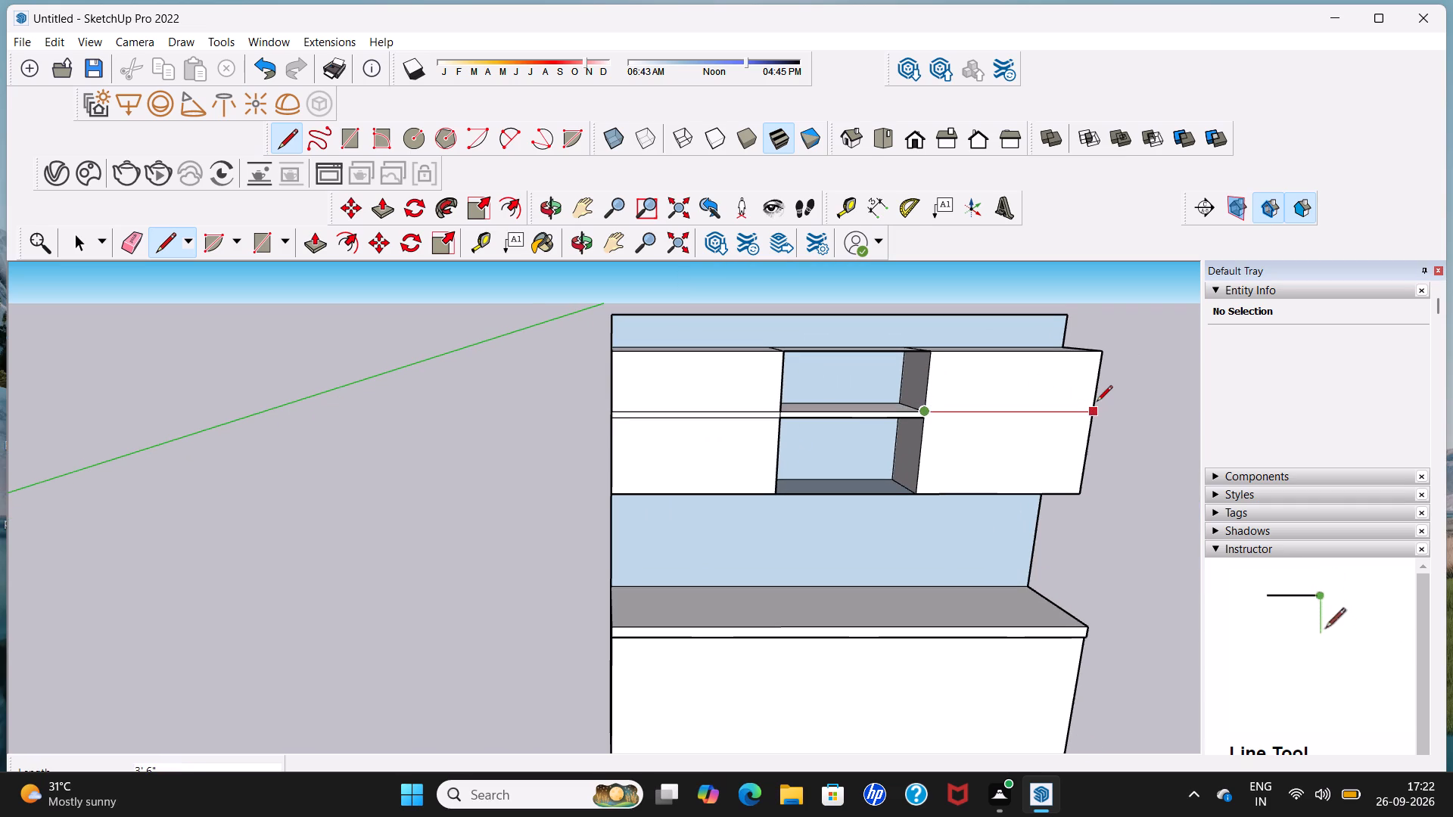
click(1097, 405)
scroll(1034, 440, up, 4)
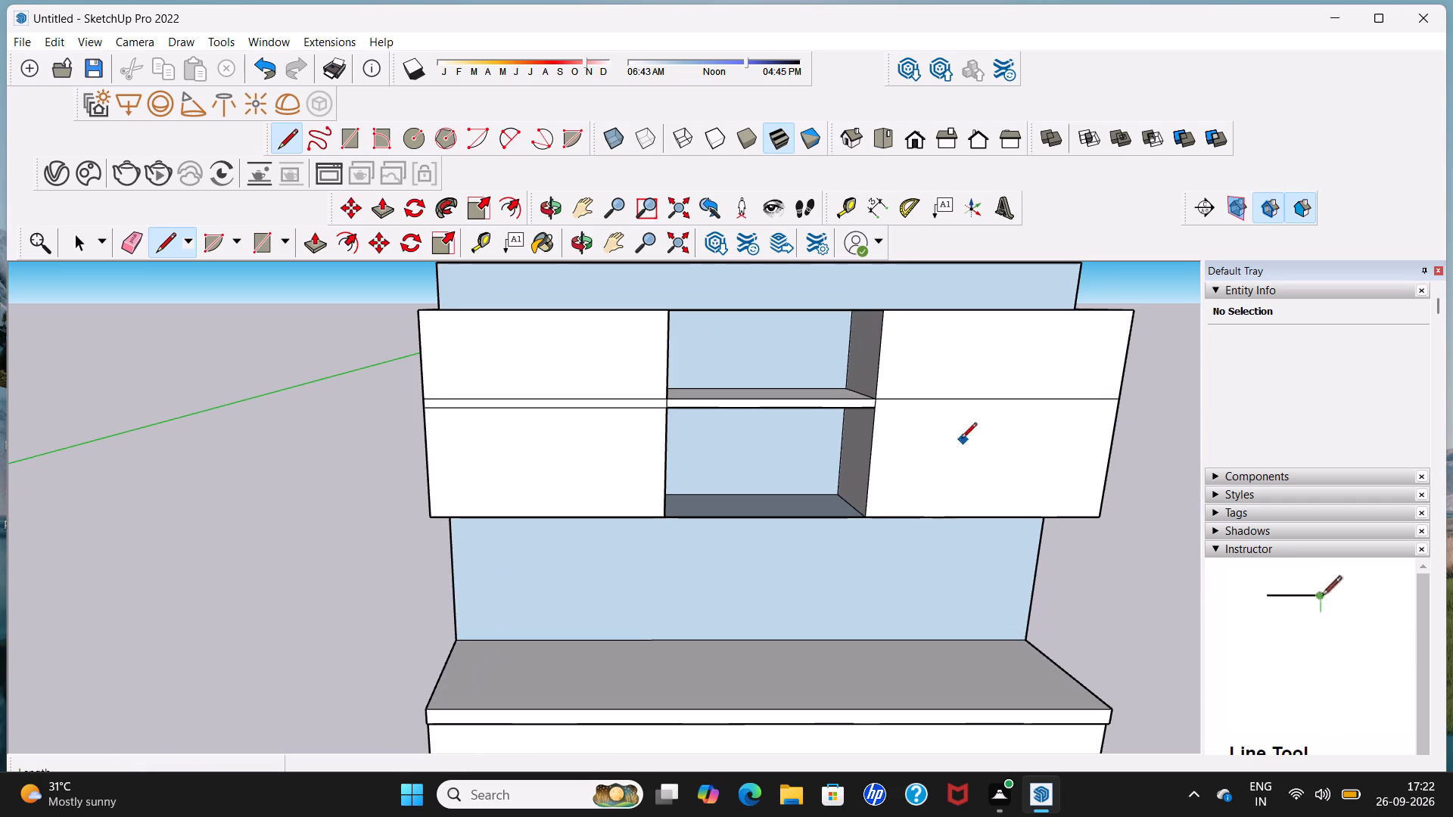
click(879, 406)
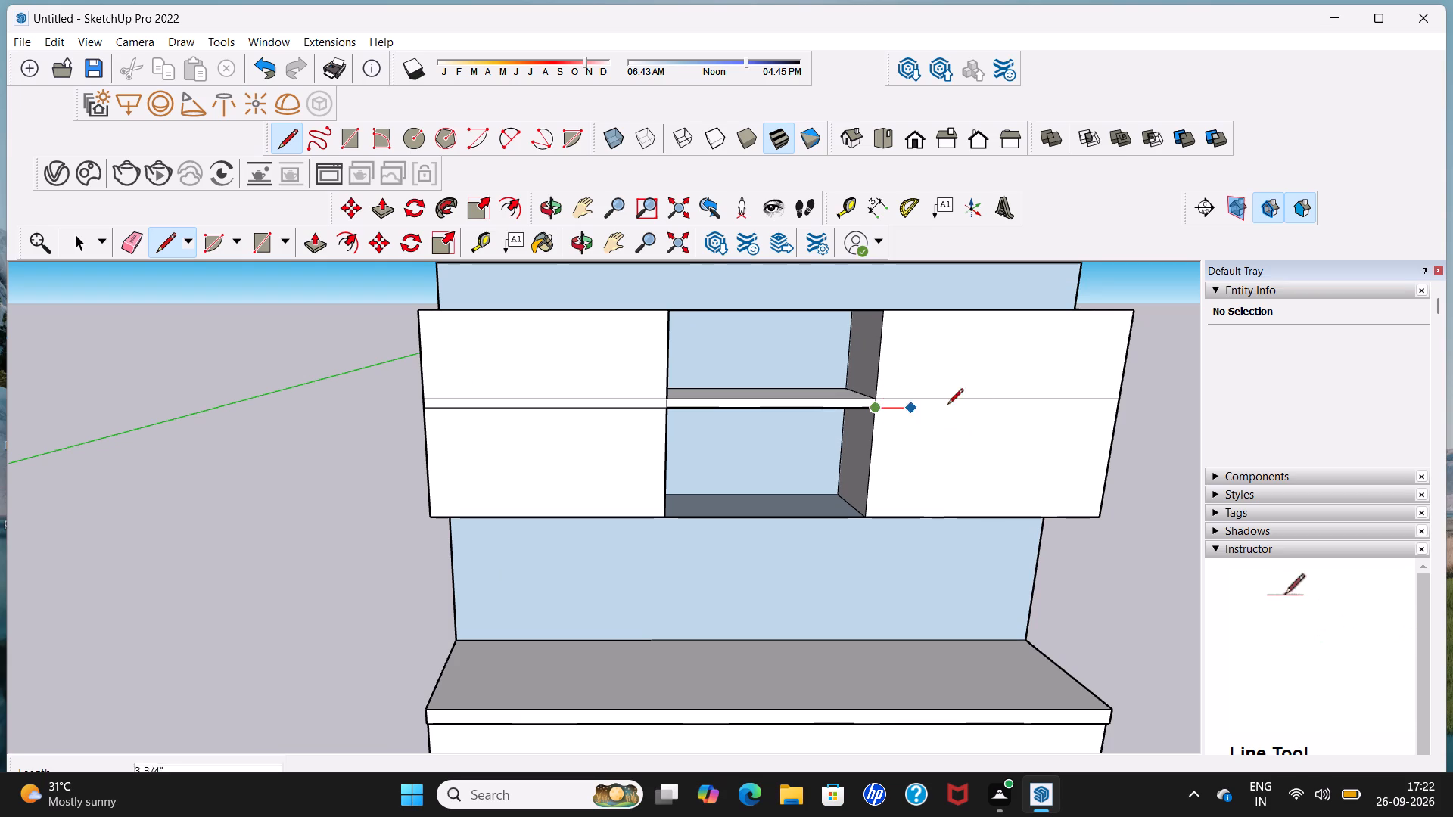
click(1119, 412)
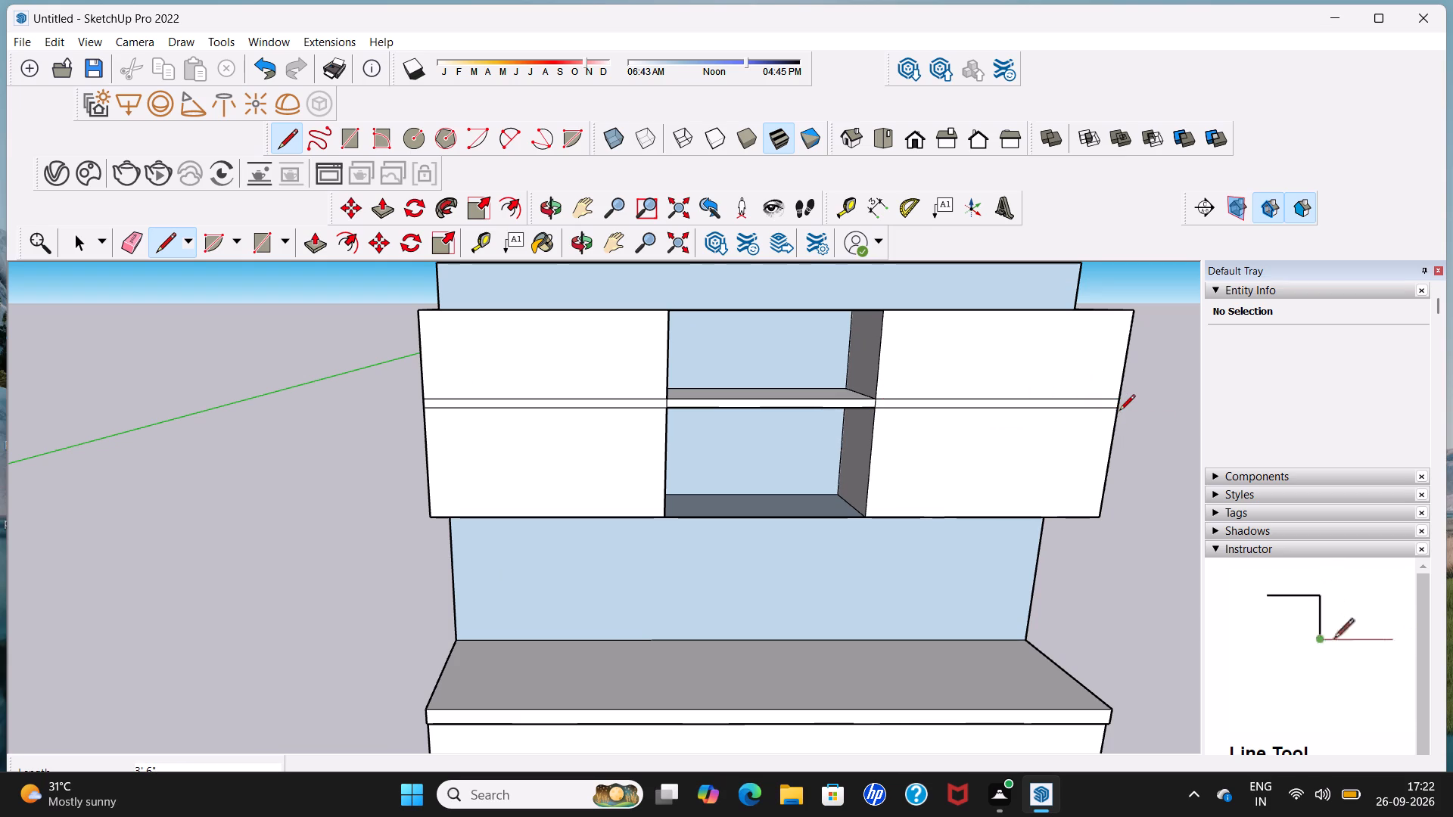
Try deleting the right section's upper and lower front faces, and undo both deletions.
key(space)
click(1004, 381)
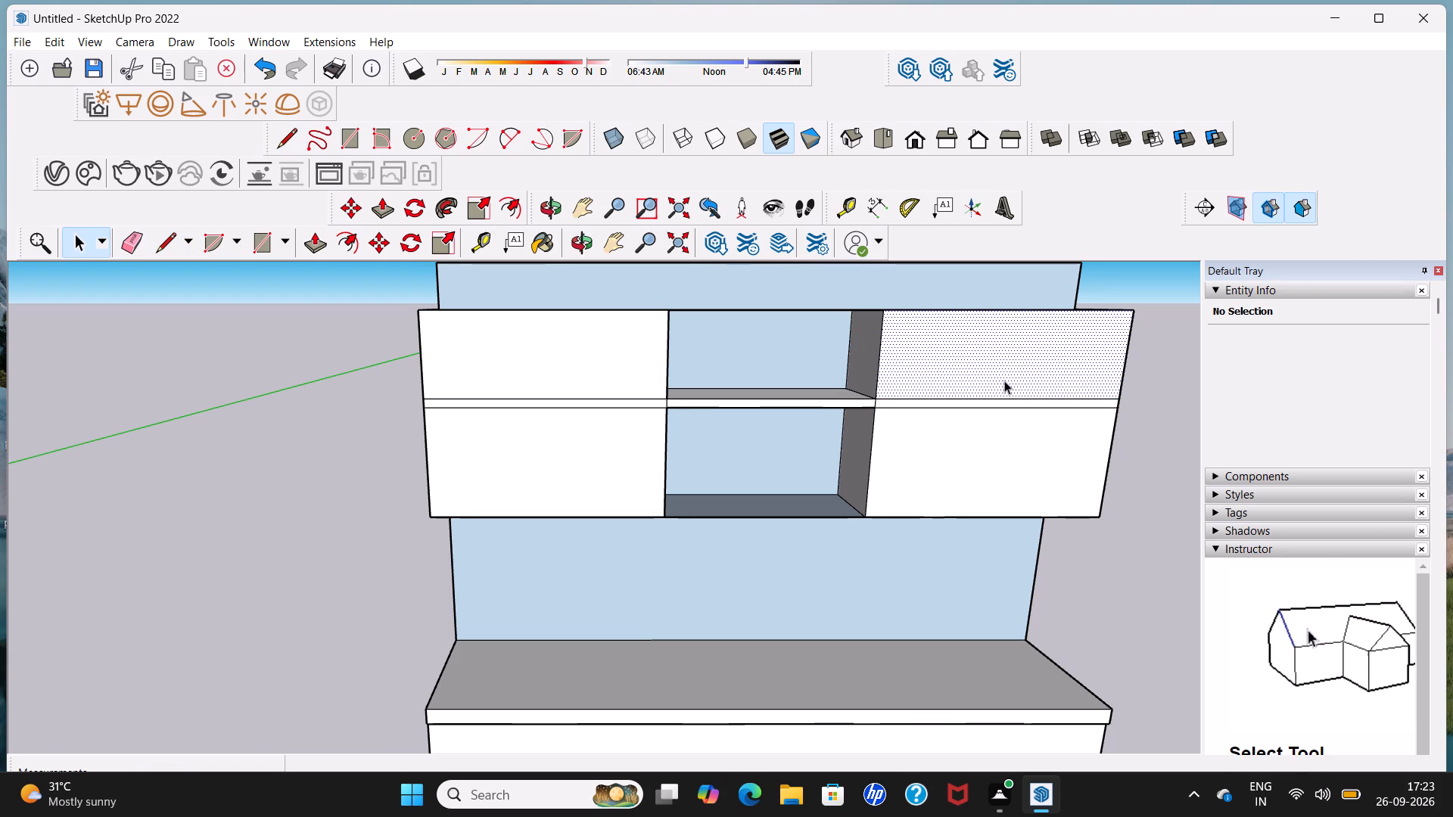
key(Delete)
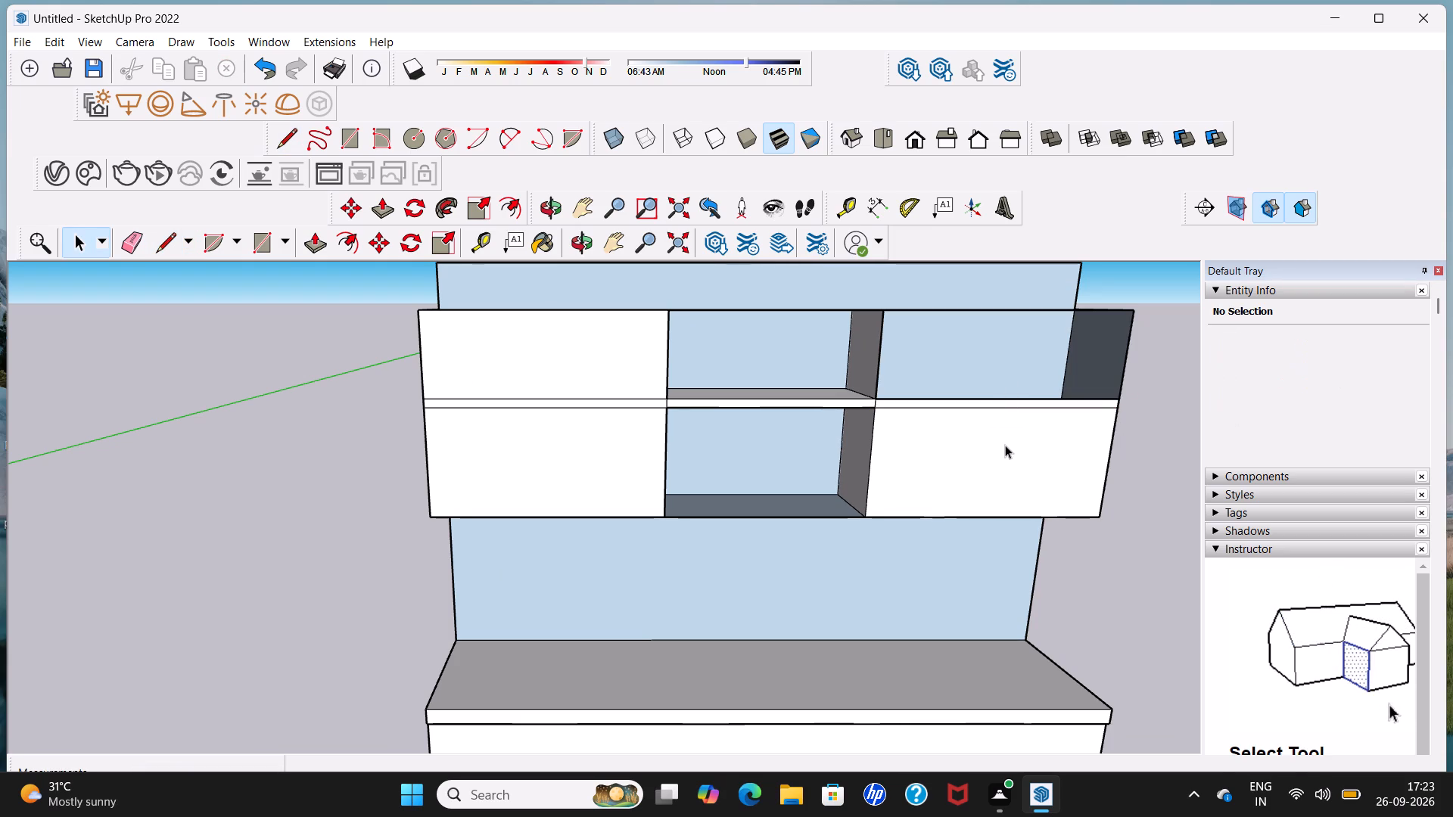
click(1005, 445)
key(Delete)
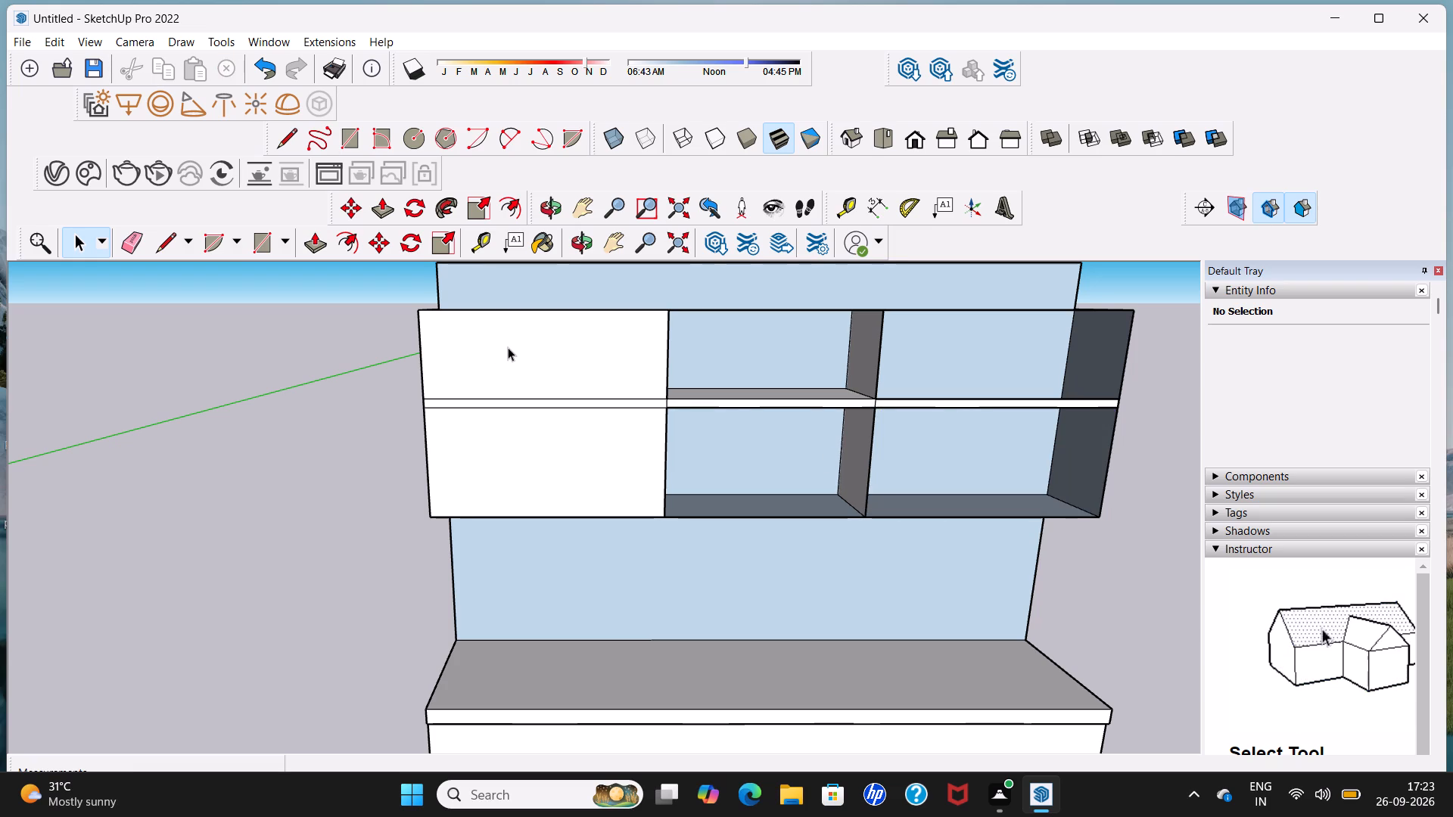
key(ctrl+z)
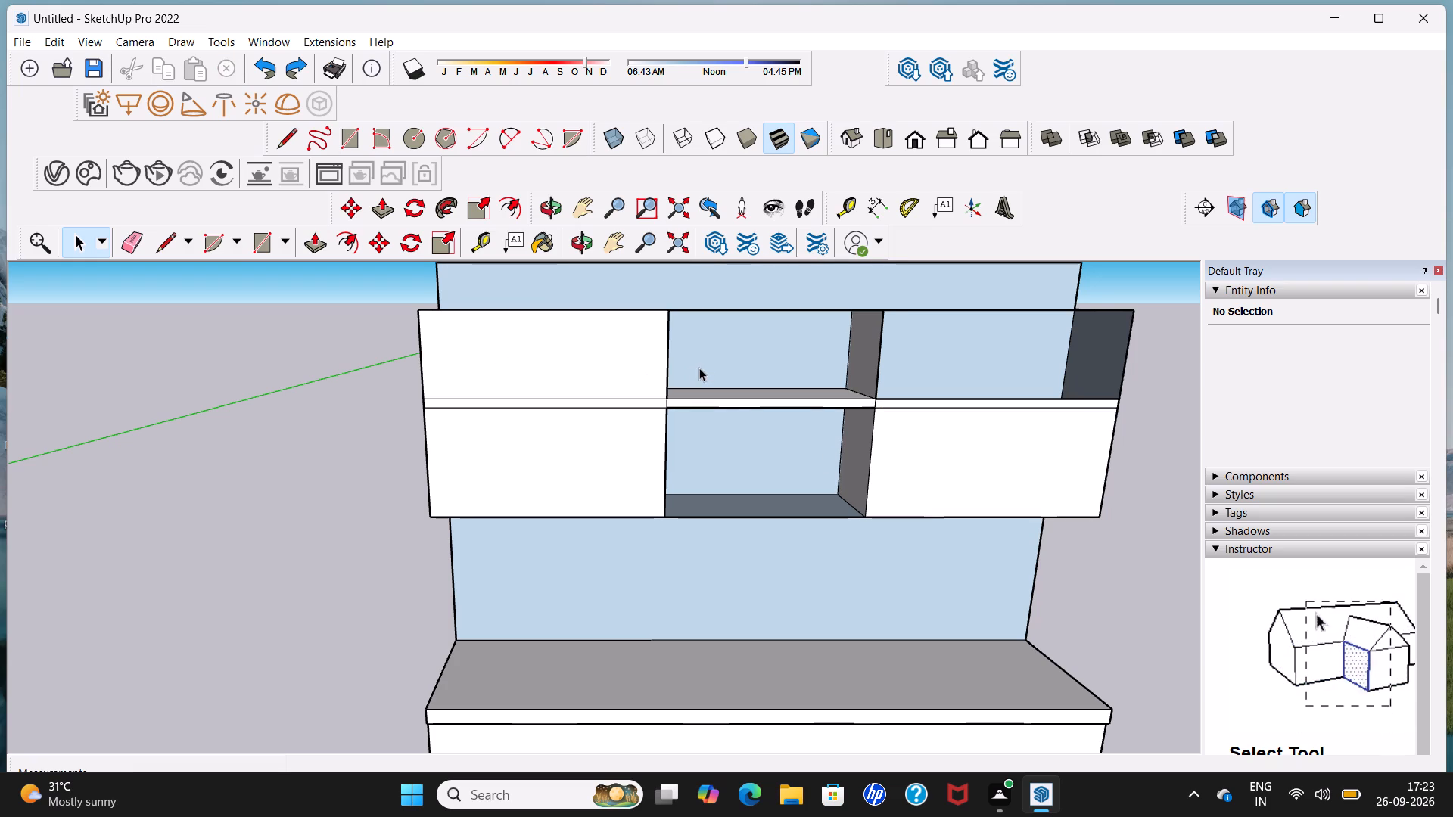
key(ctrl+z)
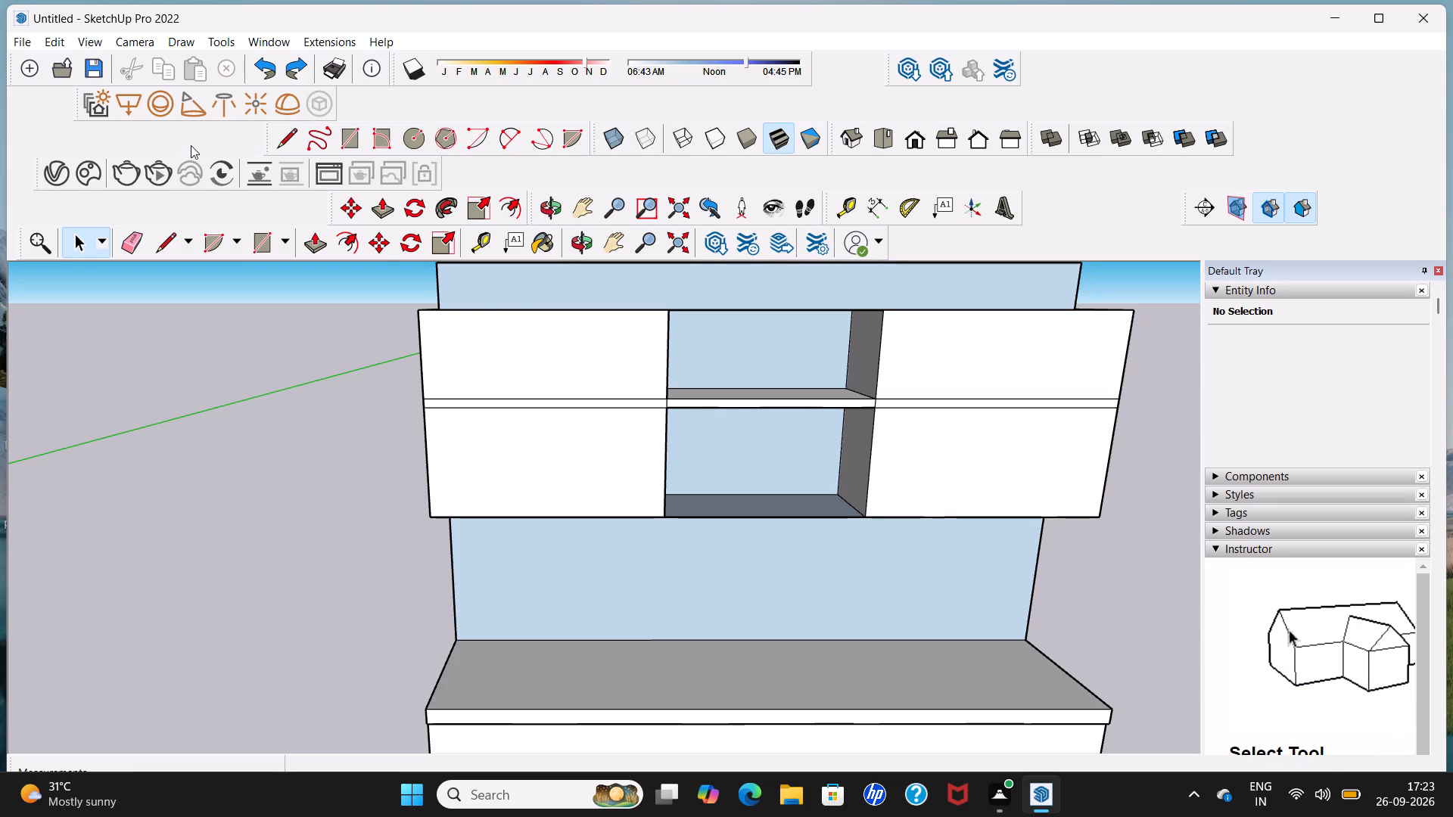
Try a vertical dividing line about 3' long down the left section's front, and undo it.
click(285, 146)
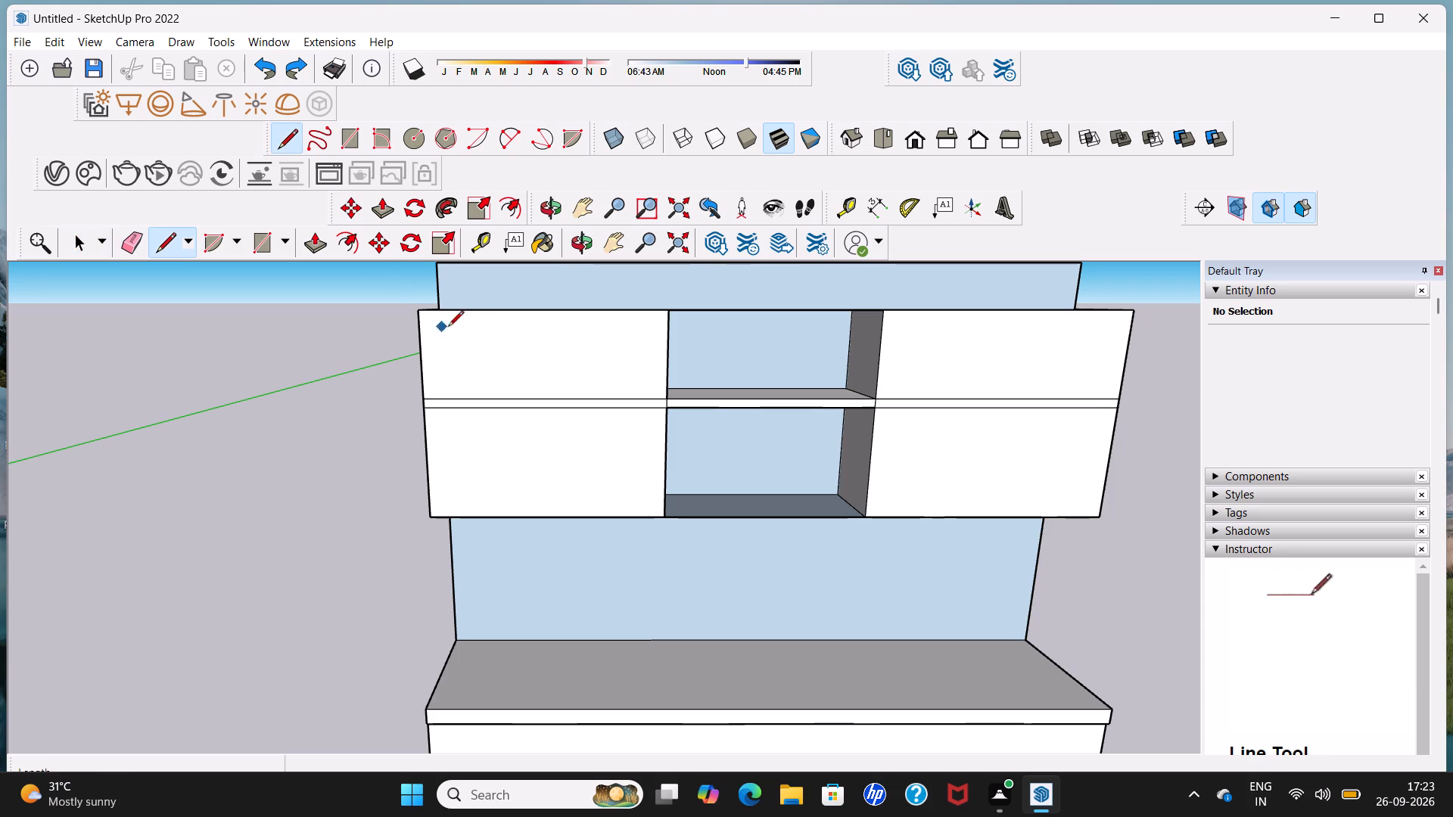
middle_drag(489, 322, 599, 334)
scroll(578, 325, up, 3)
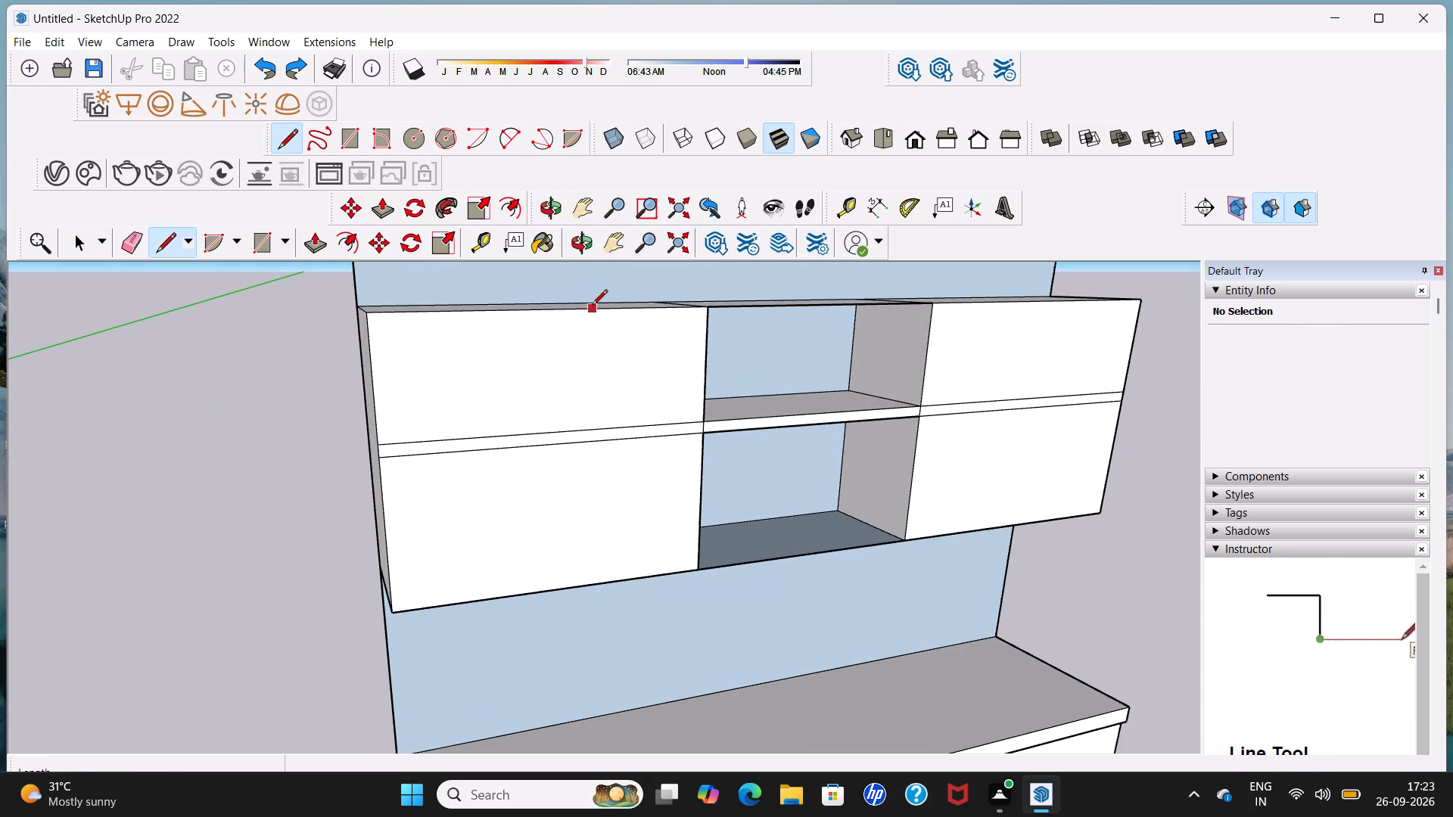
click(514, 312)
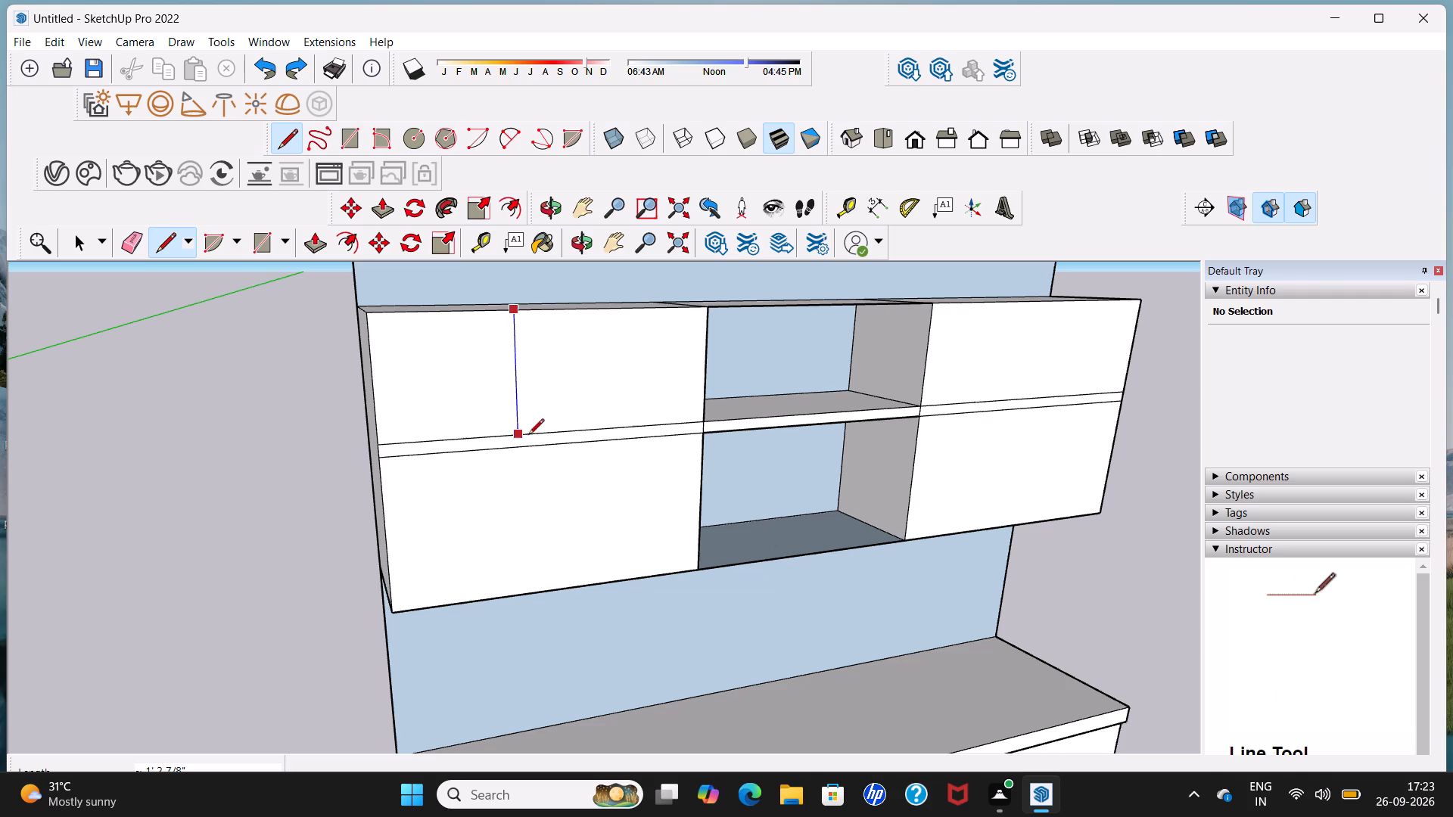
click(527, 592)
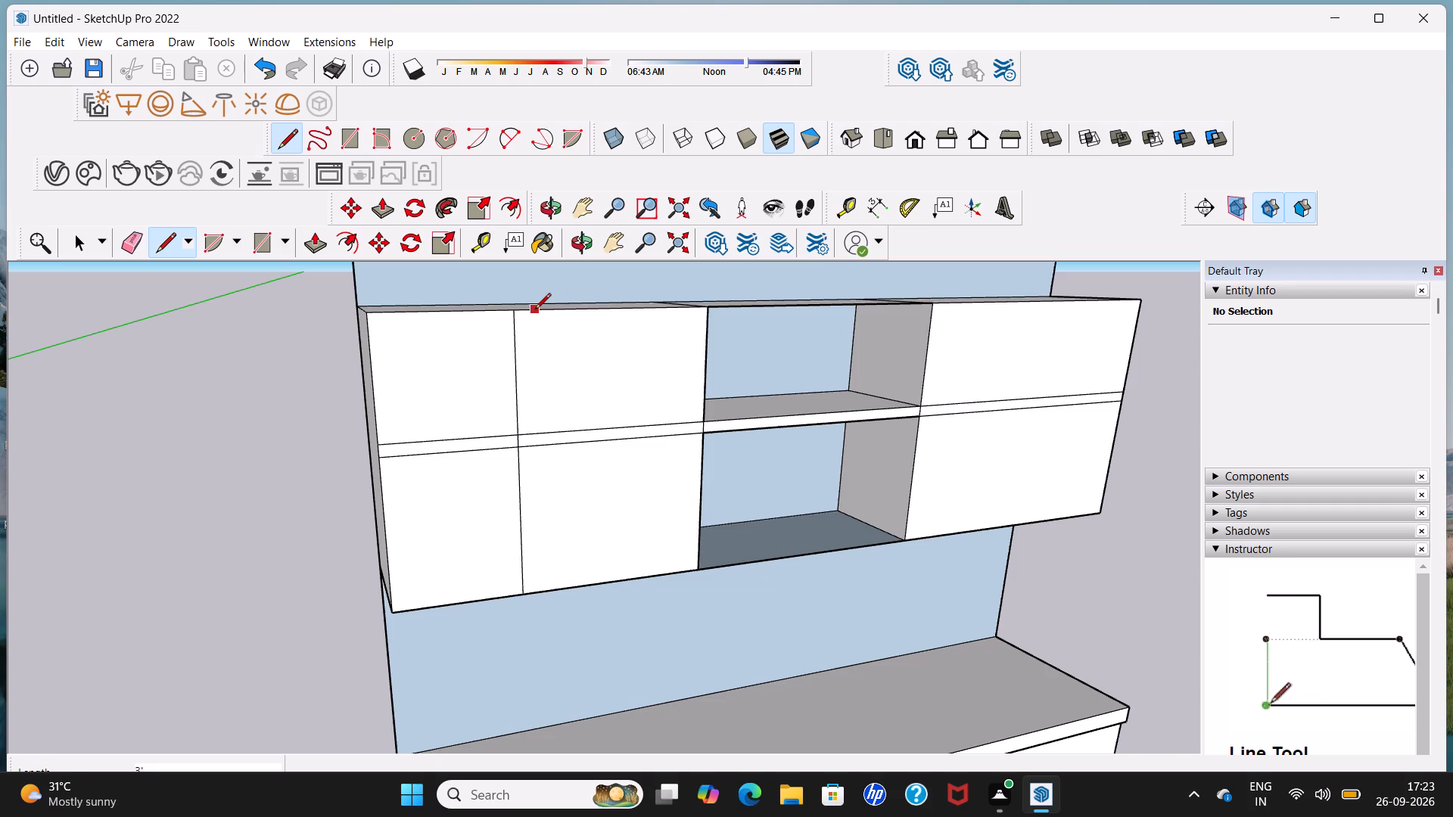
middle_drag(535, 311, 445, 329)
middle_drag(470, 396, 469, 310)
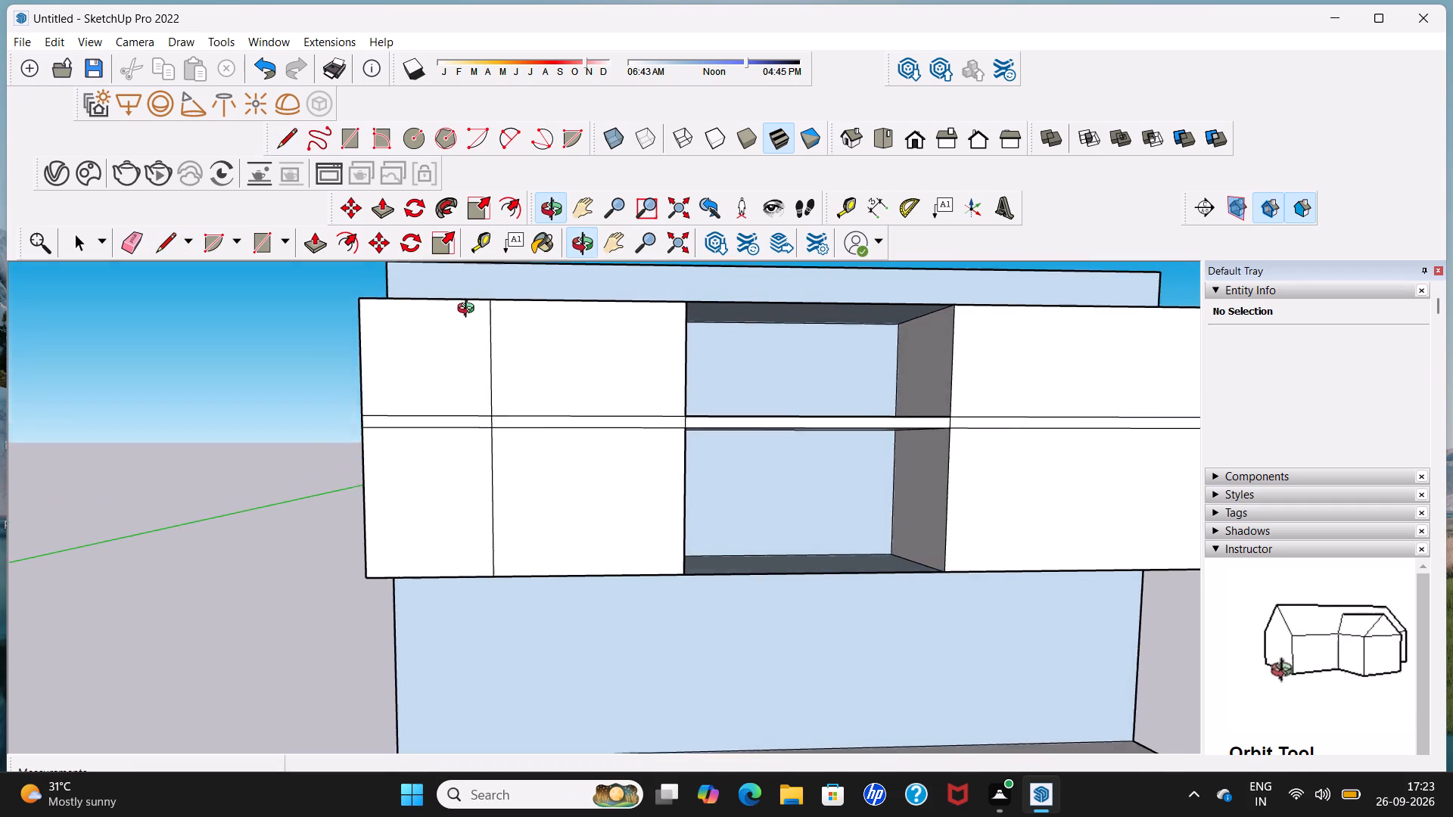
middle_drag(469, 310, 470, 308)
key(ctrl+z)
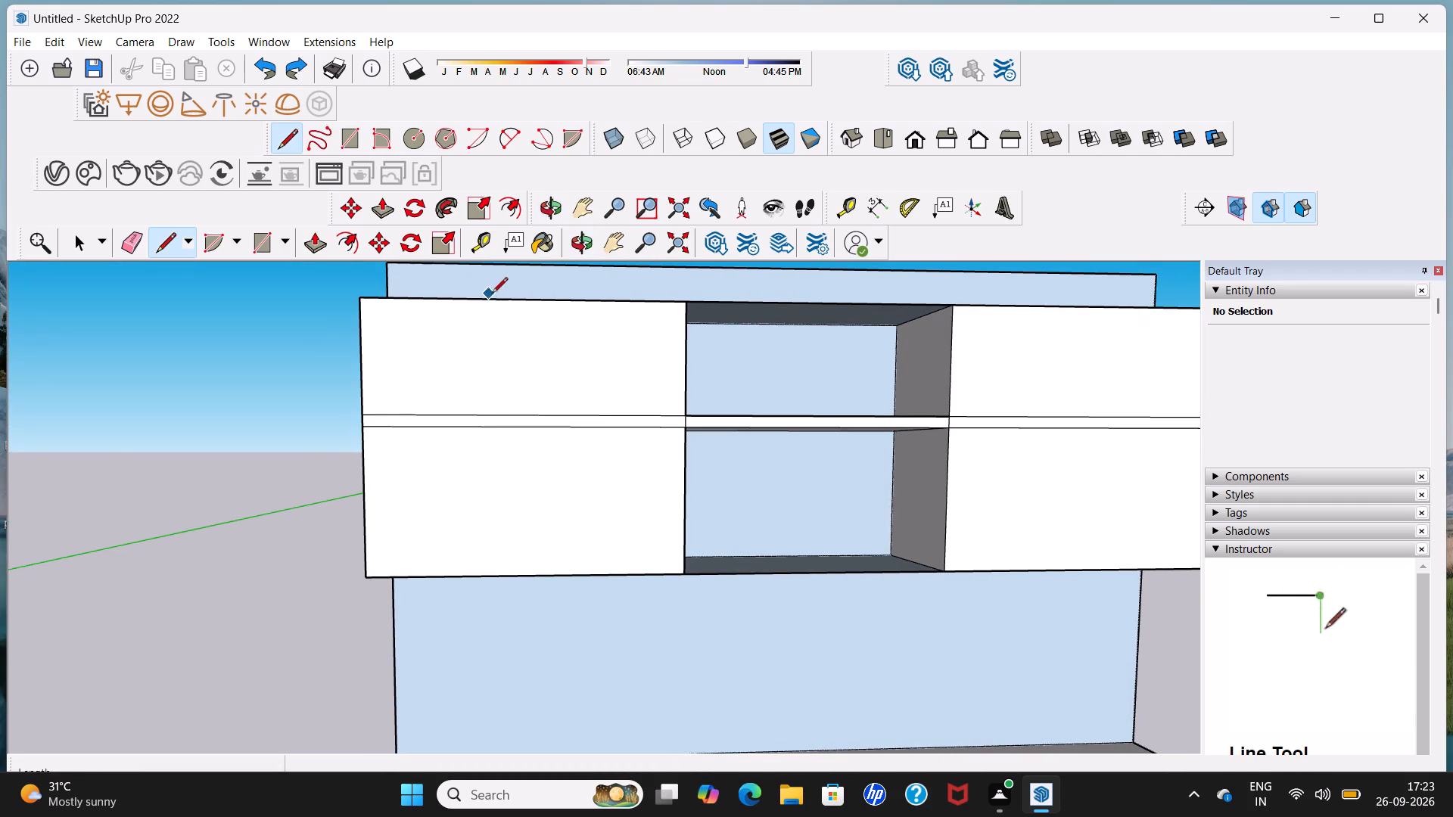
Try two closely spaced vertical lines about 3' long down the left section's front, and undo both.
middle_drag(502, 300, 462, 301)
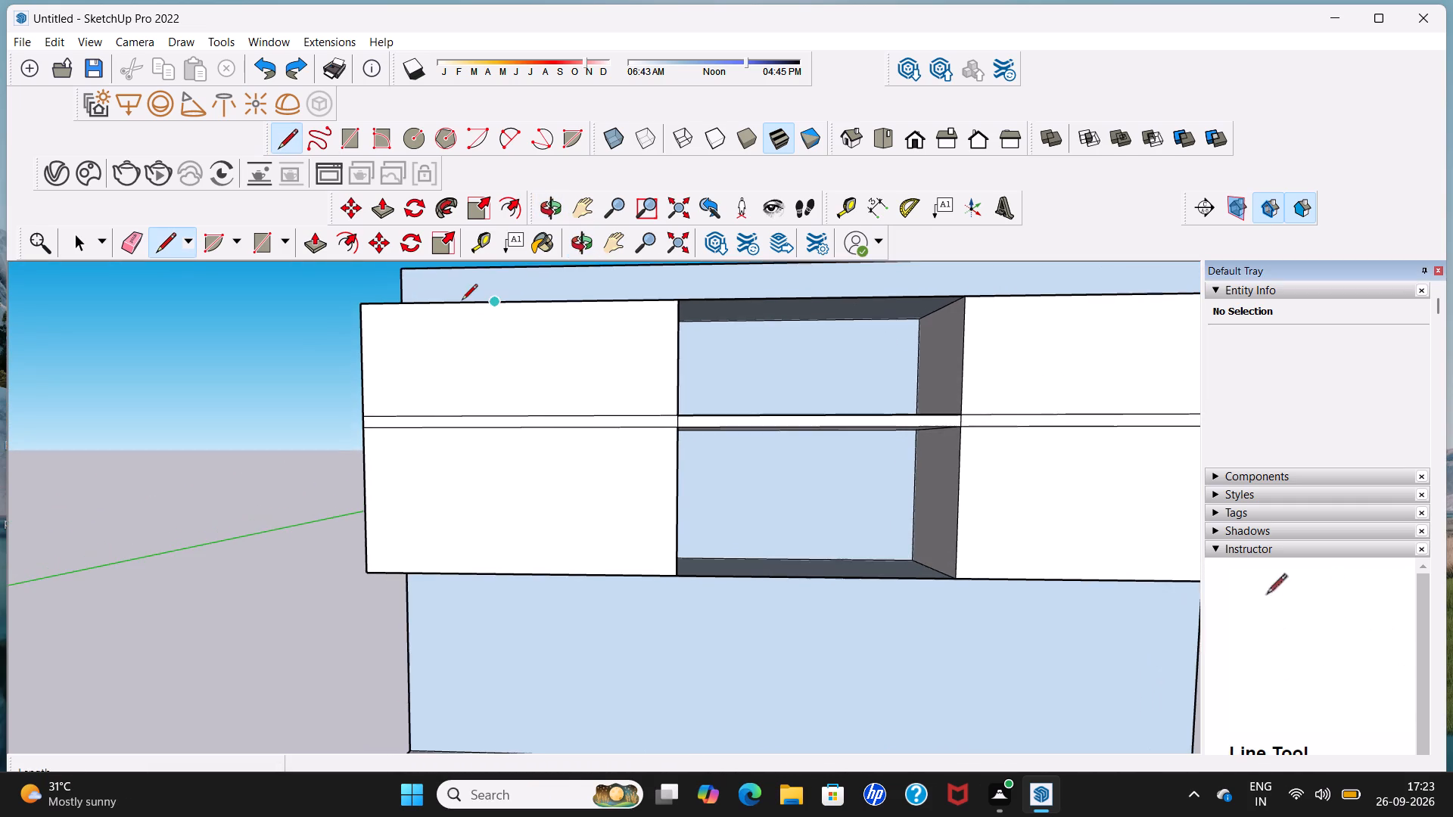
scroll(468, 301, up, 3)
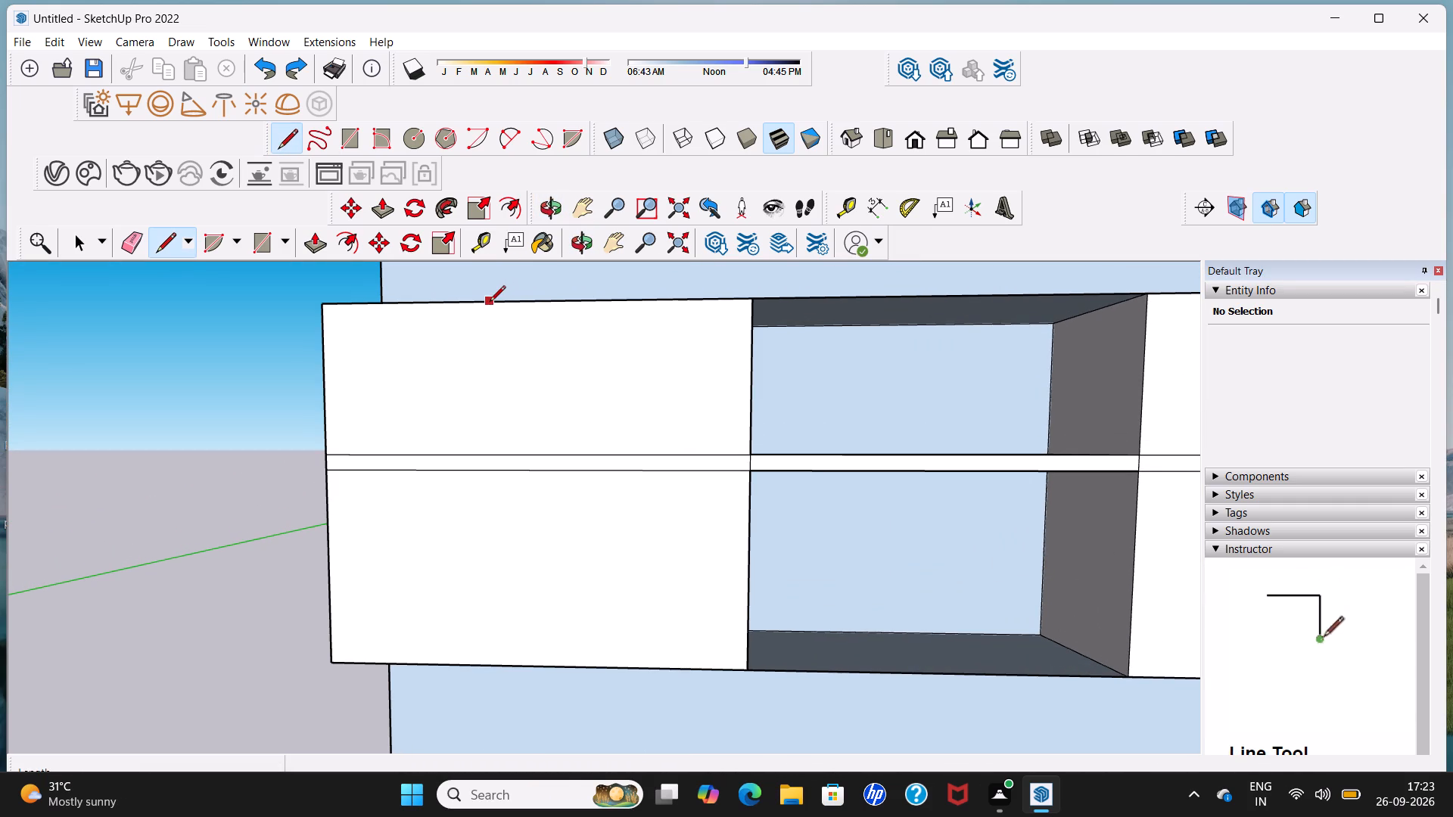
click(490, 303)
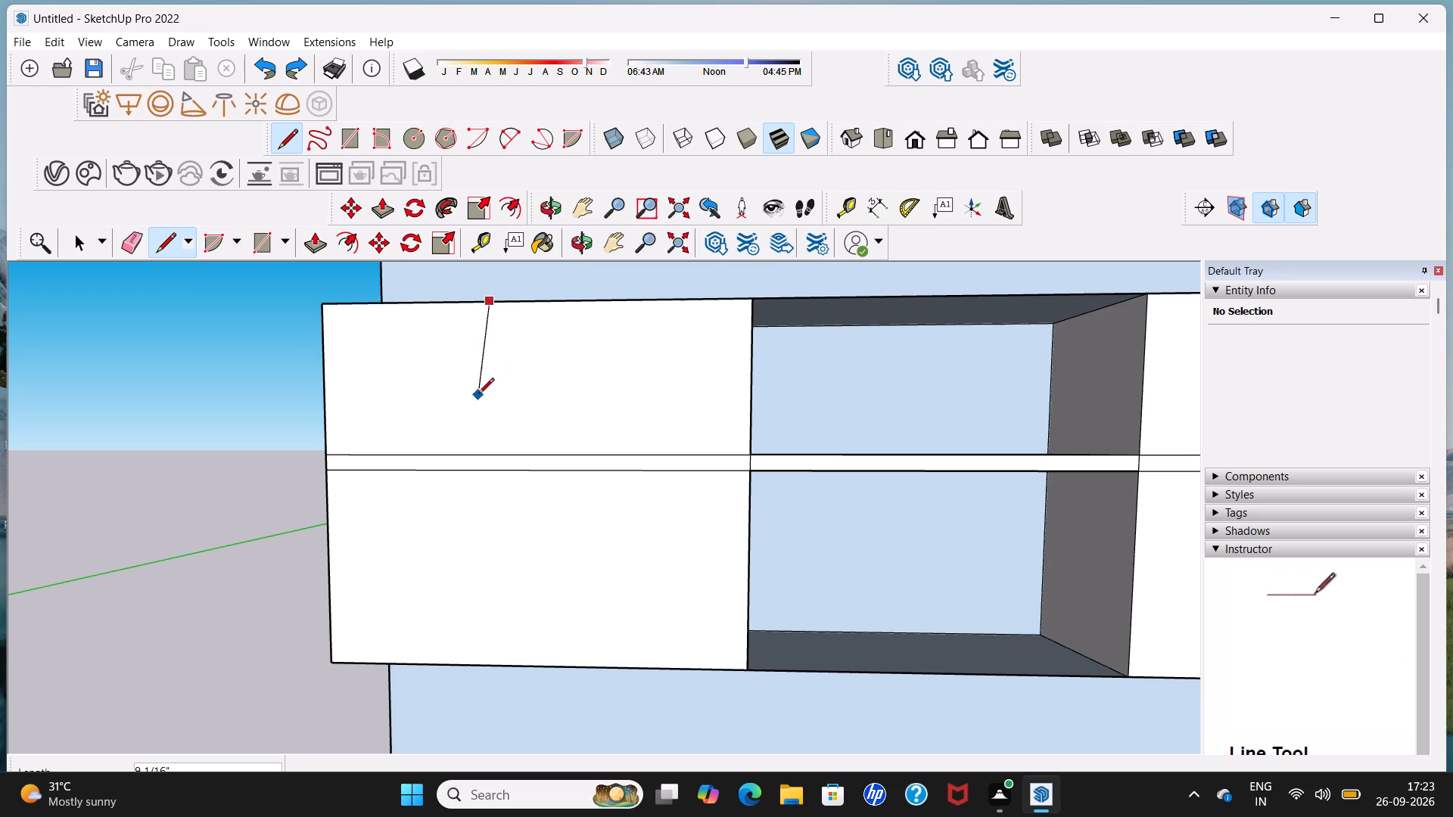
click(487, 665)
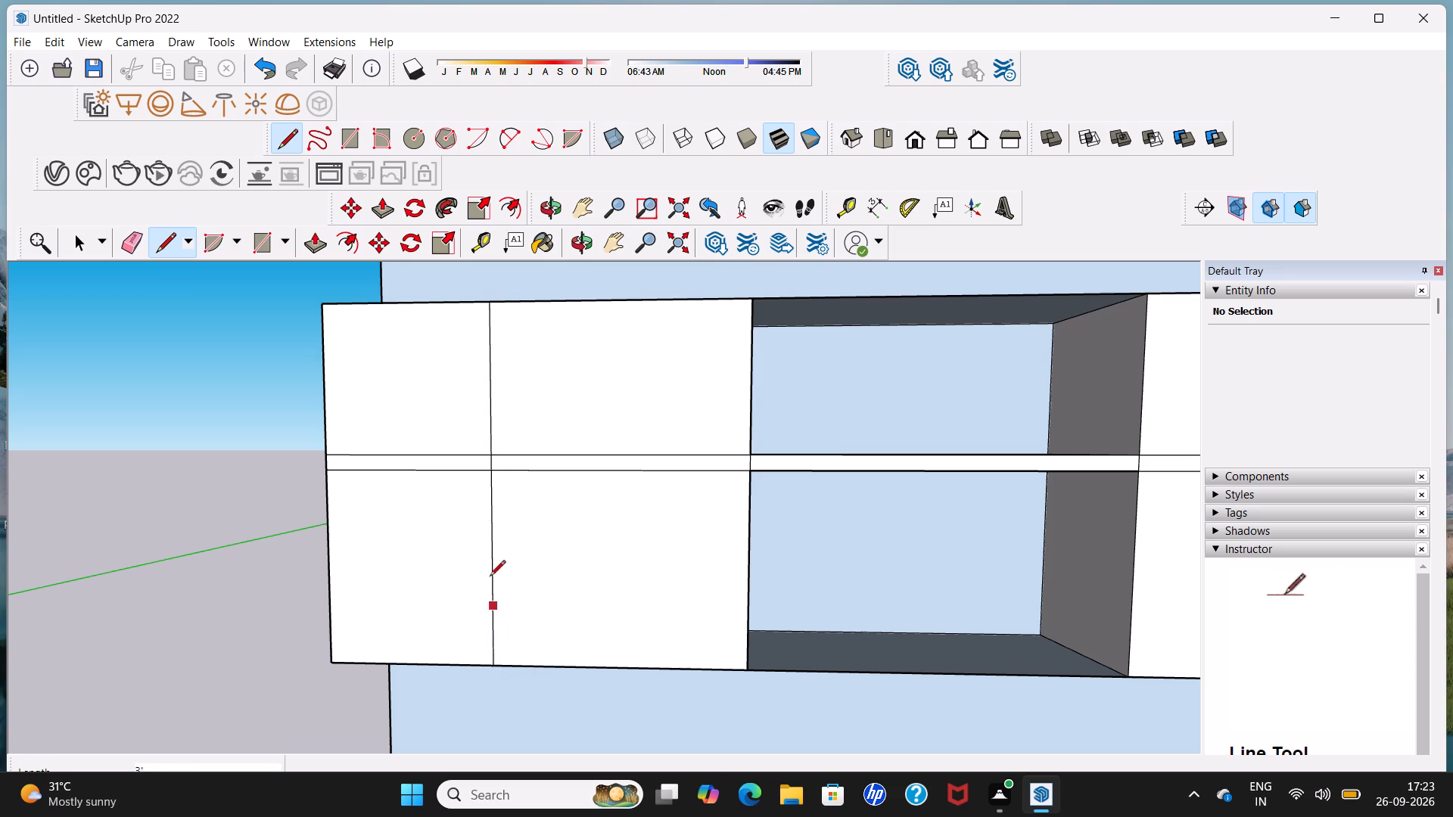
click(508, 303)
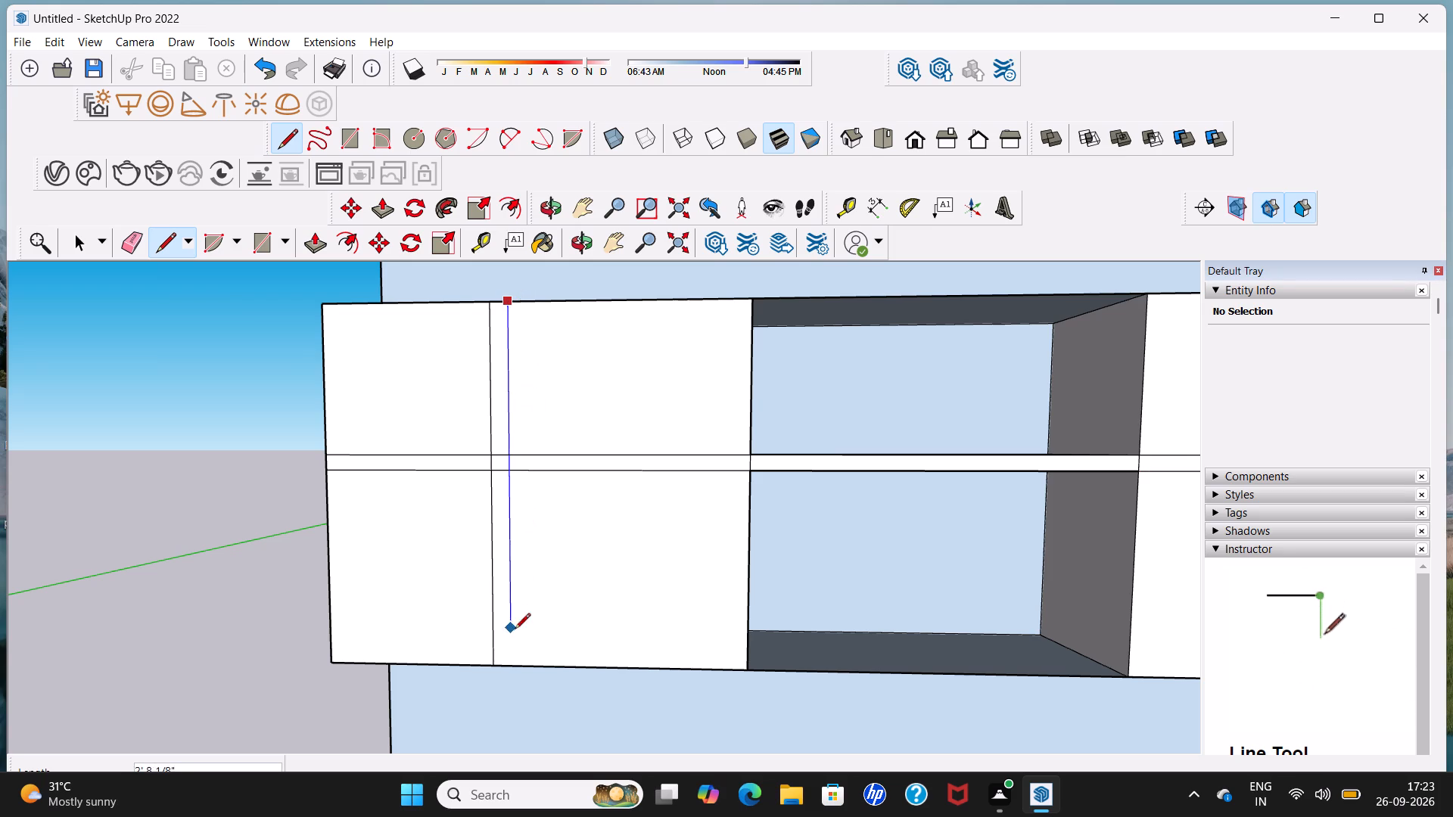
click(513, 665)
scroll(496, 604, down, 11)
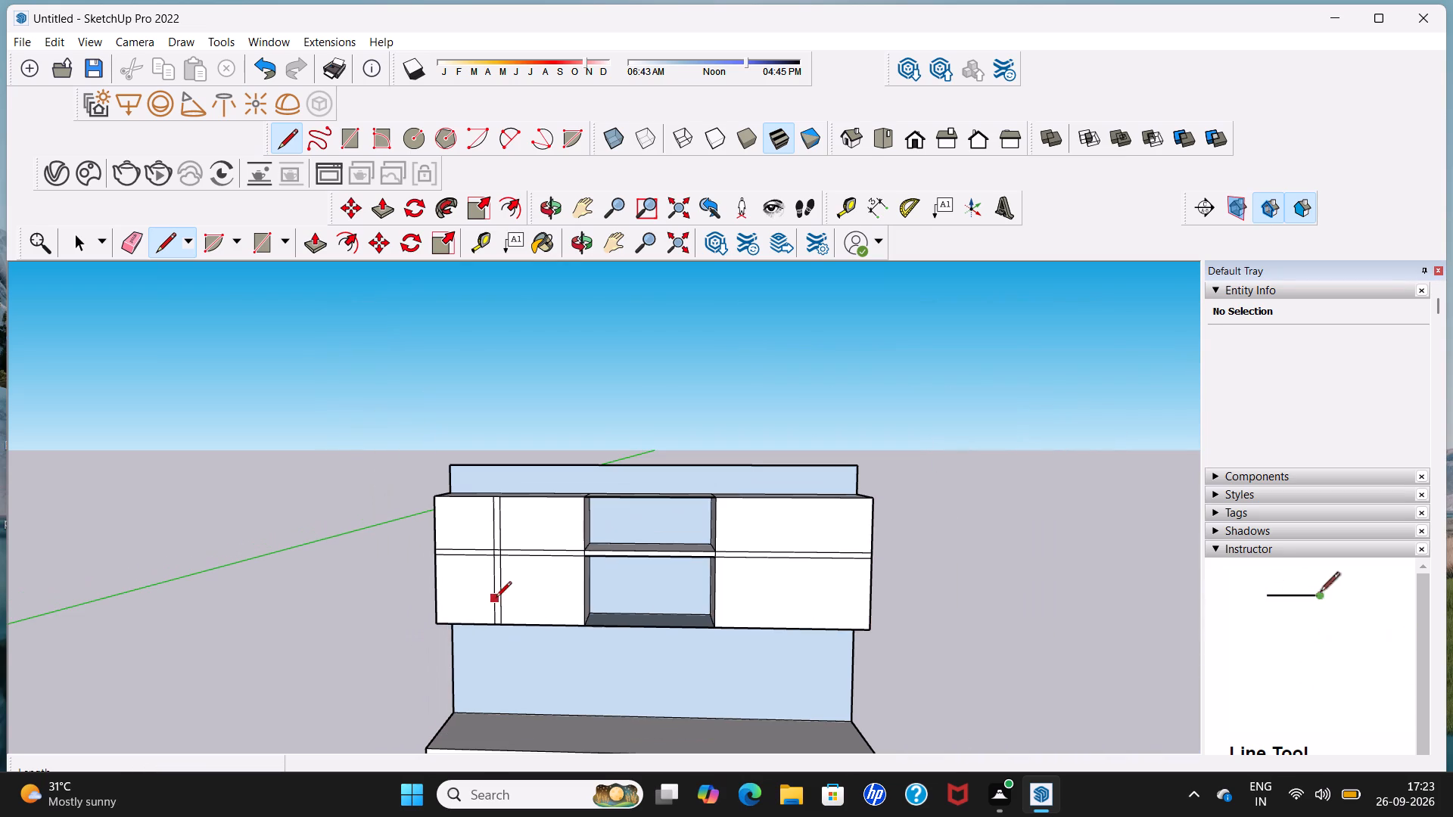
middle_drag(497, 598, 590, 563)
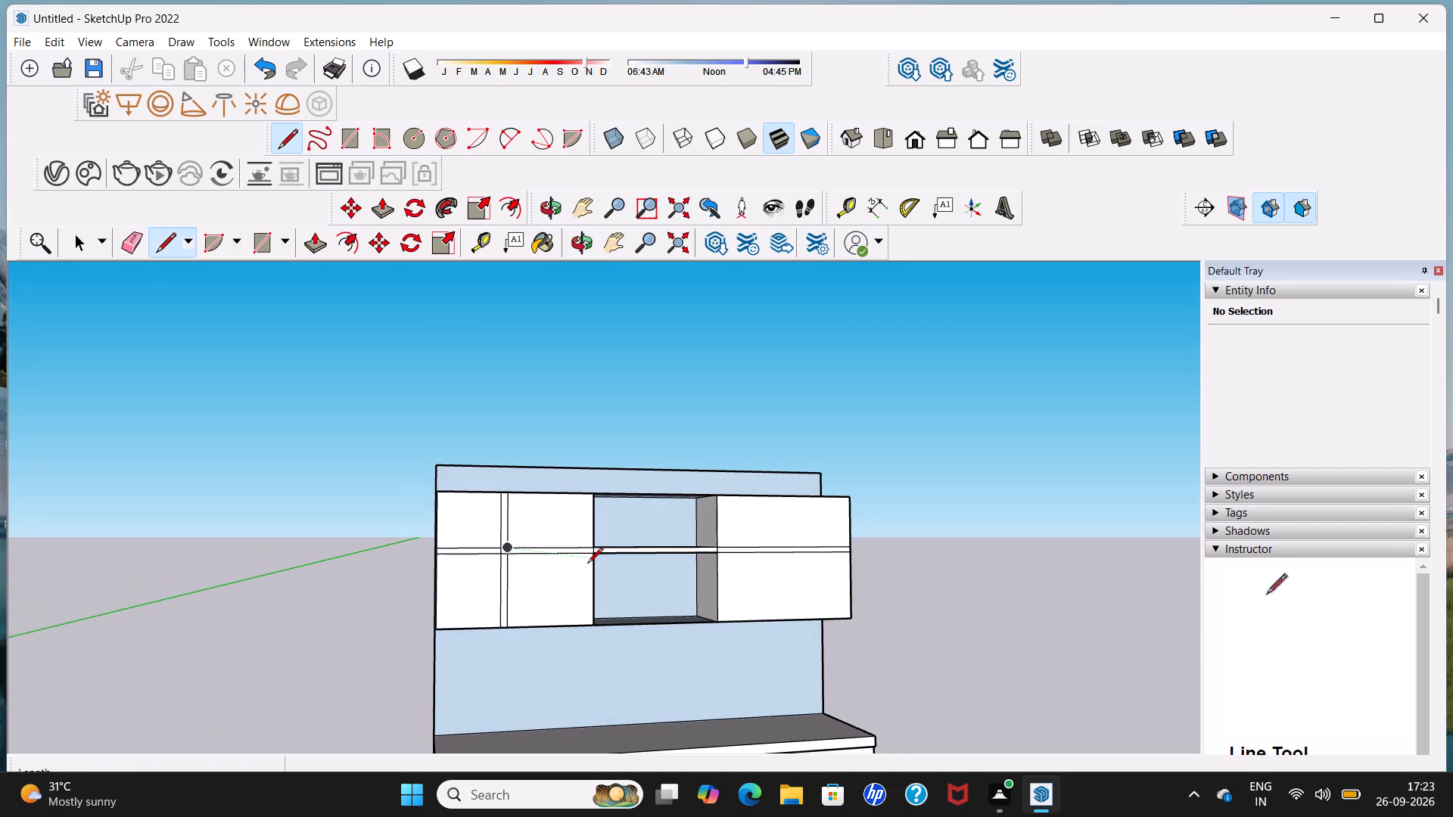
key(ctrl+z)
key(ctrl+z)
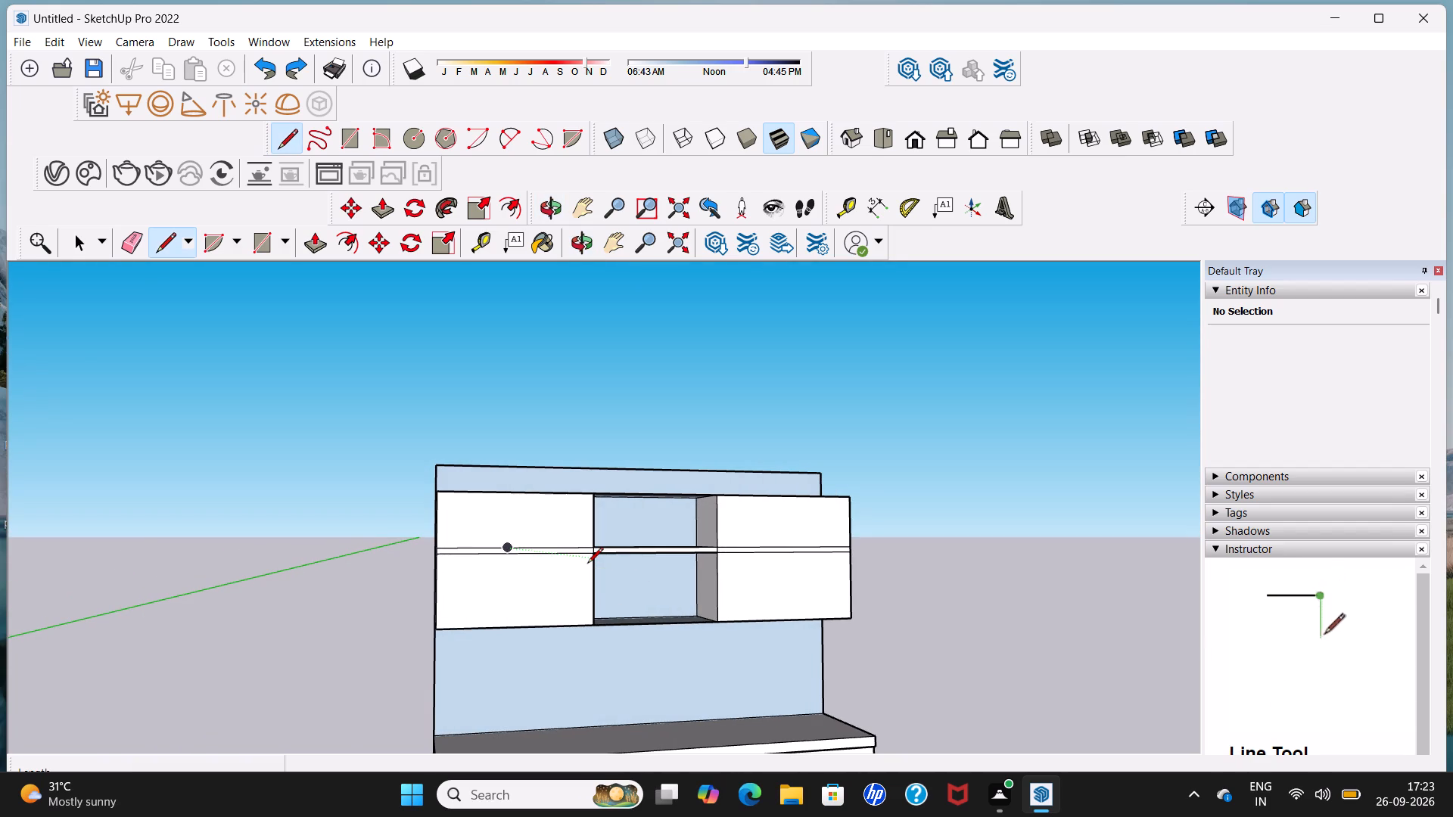
Measure the width of the left section along its top front edge with the Dimension tool, without placing a dimension.
key(space)
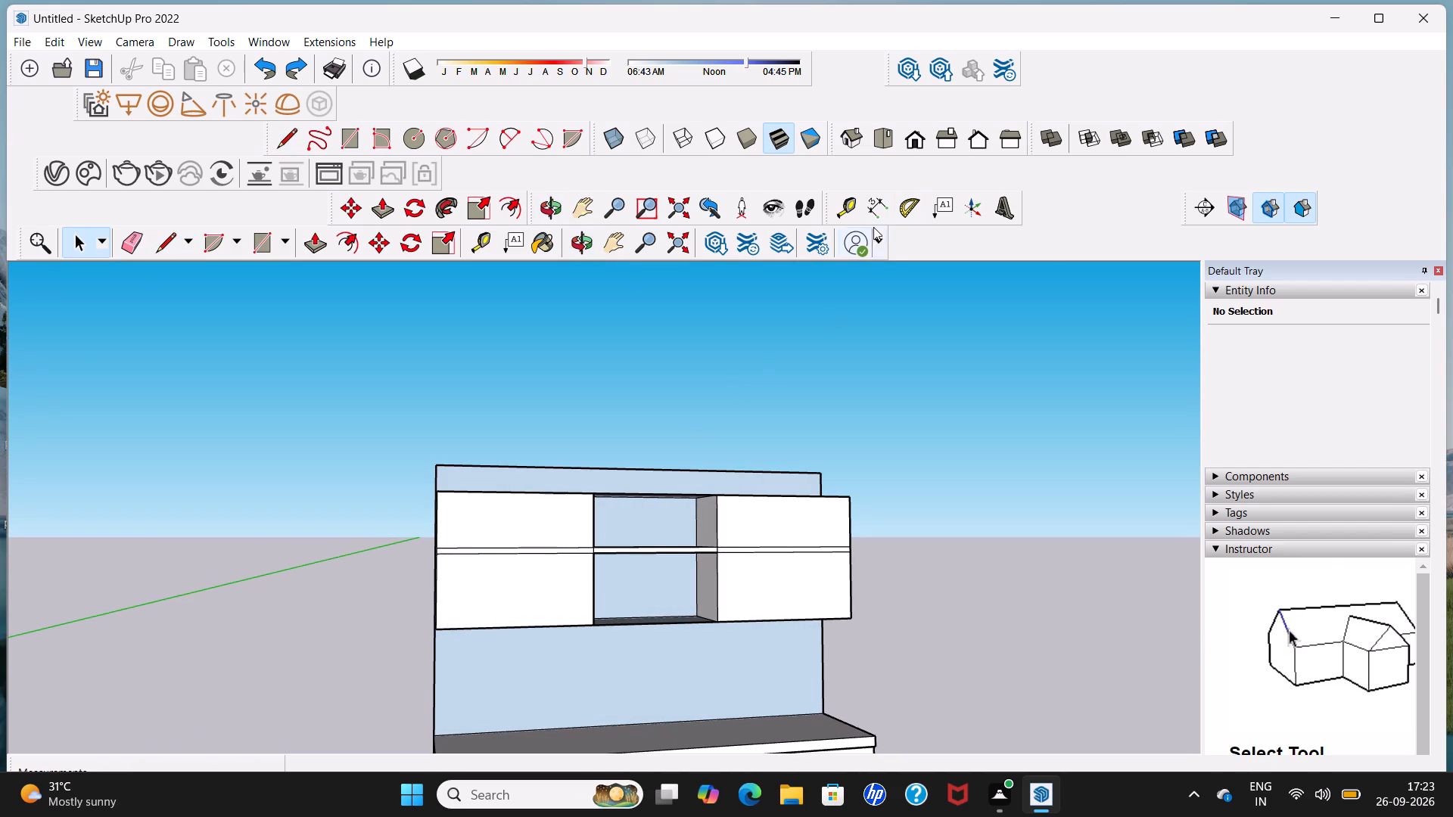
click(876, 215)
middle_drag(638, 429, 635, 513)
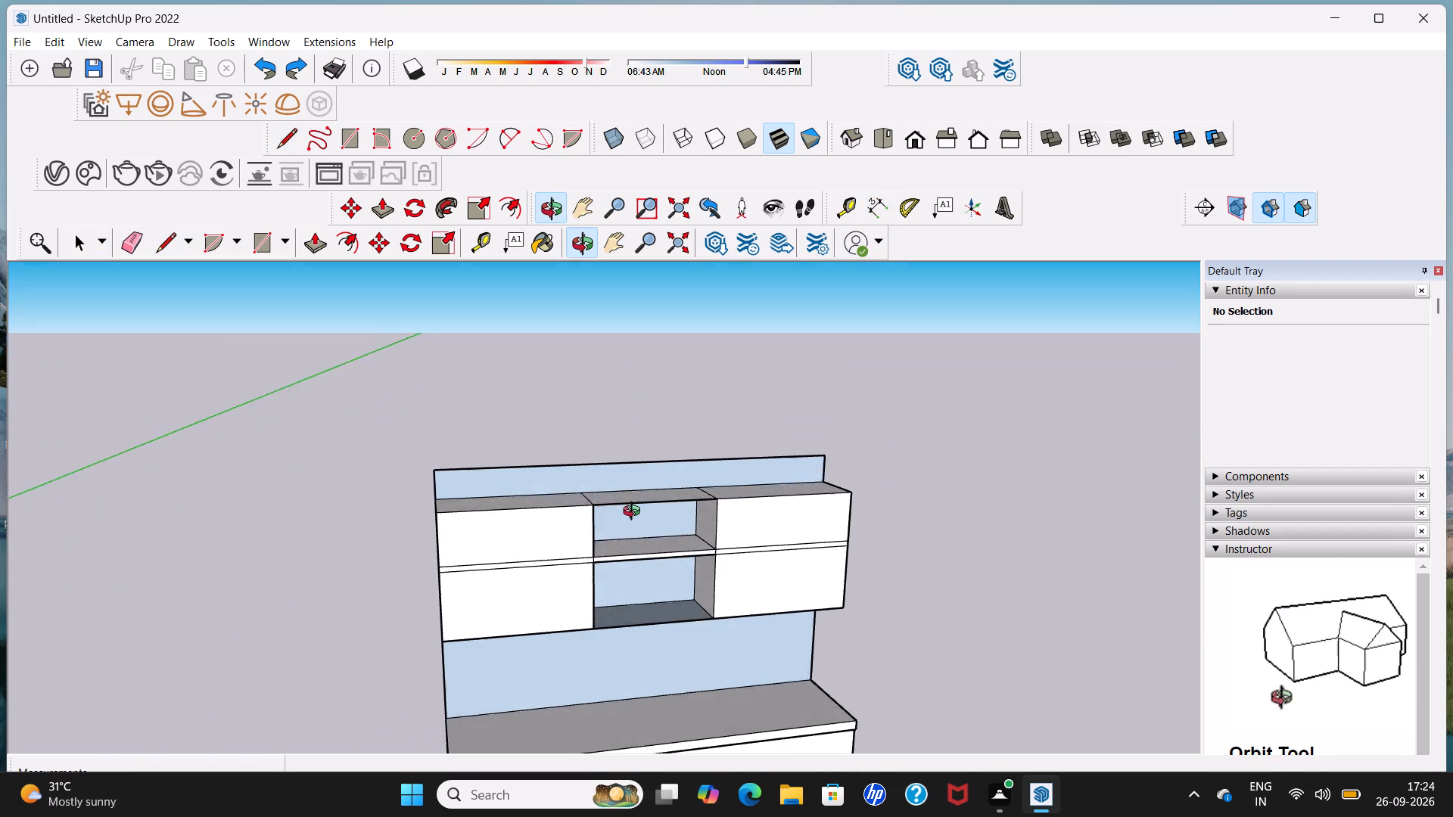
middle_drag(635, 513, 610, 527)
scroll(472, 577, up, 4)
click(412, 477)
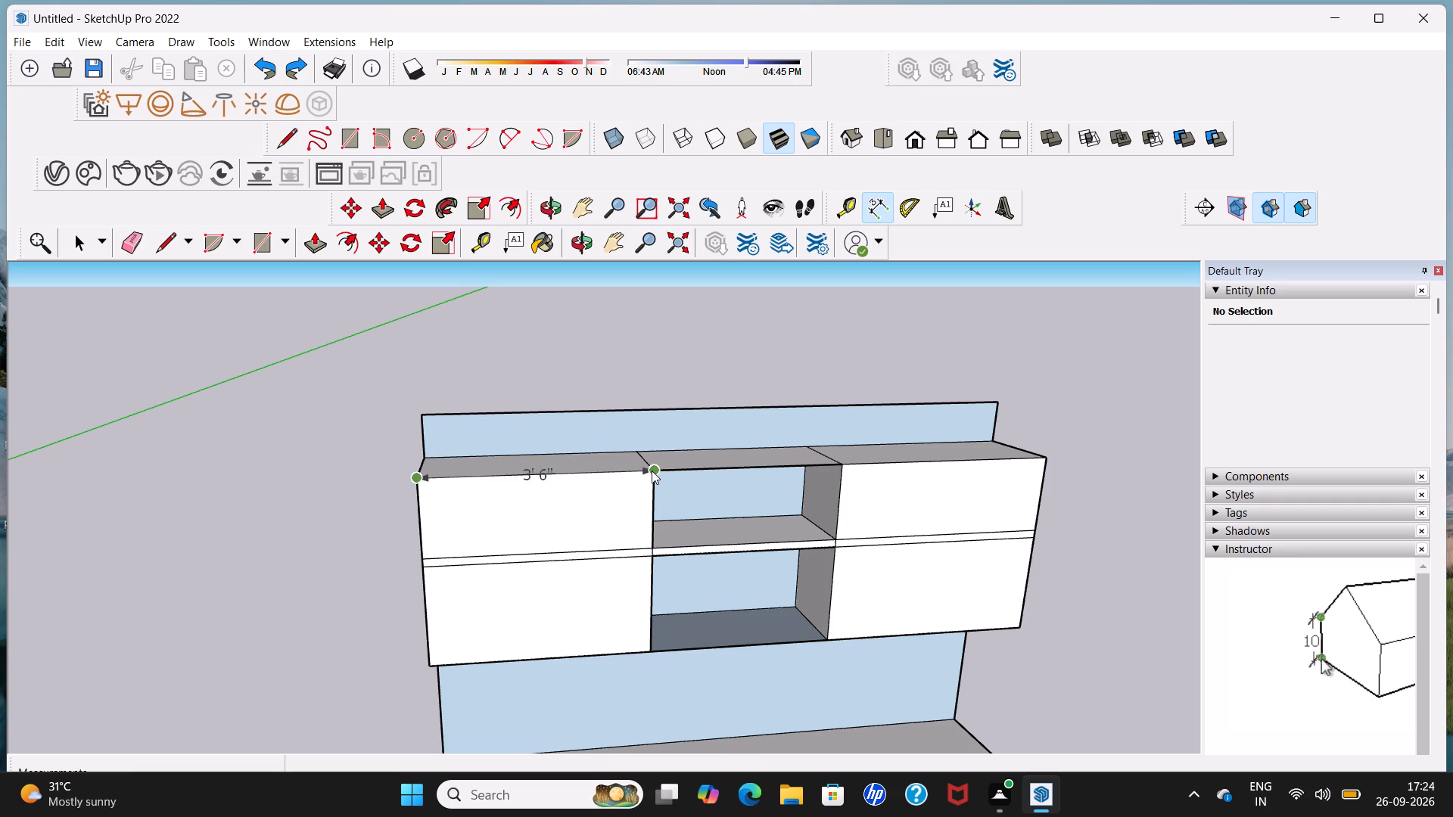
key(space)
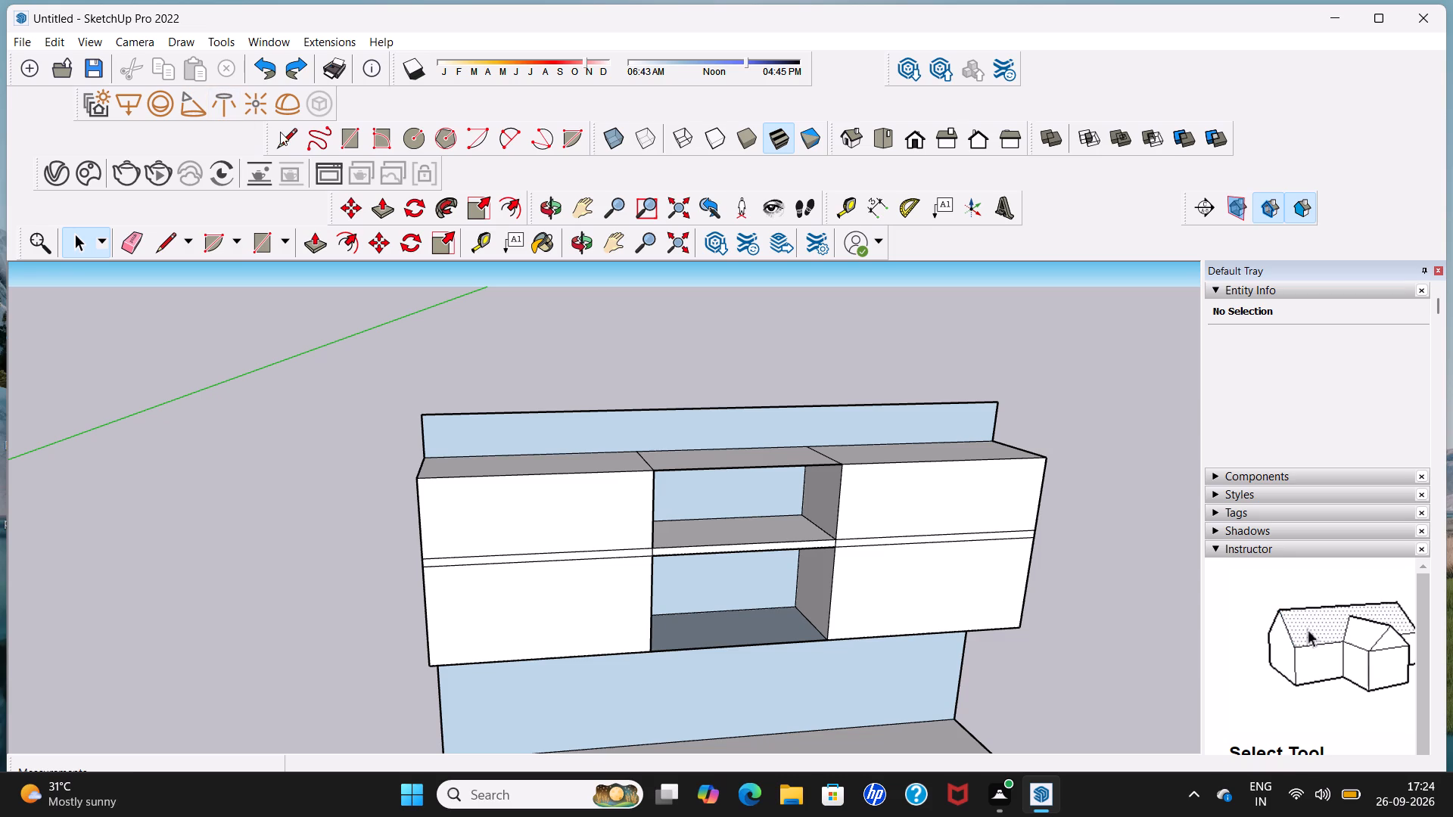
Draw a line 1'9" along the left section's top front edge from its outer corner, and a vertical line about 3' down its front.
click(280, 144)
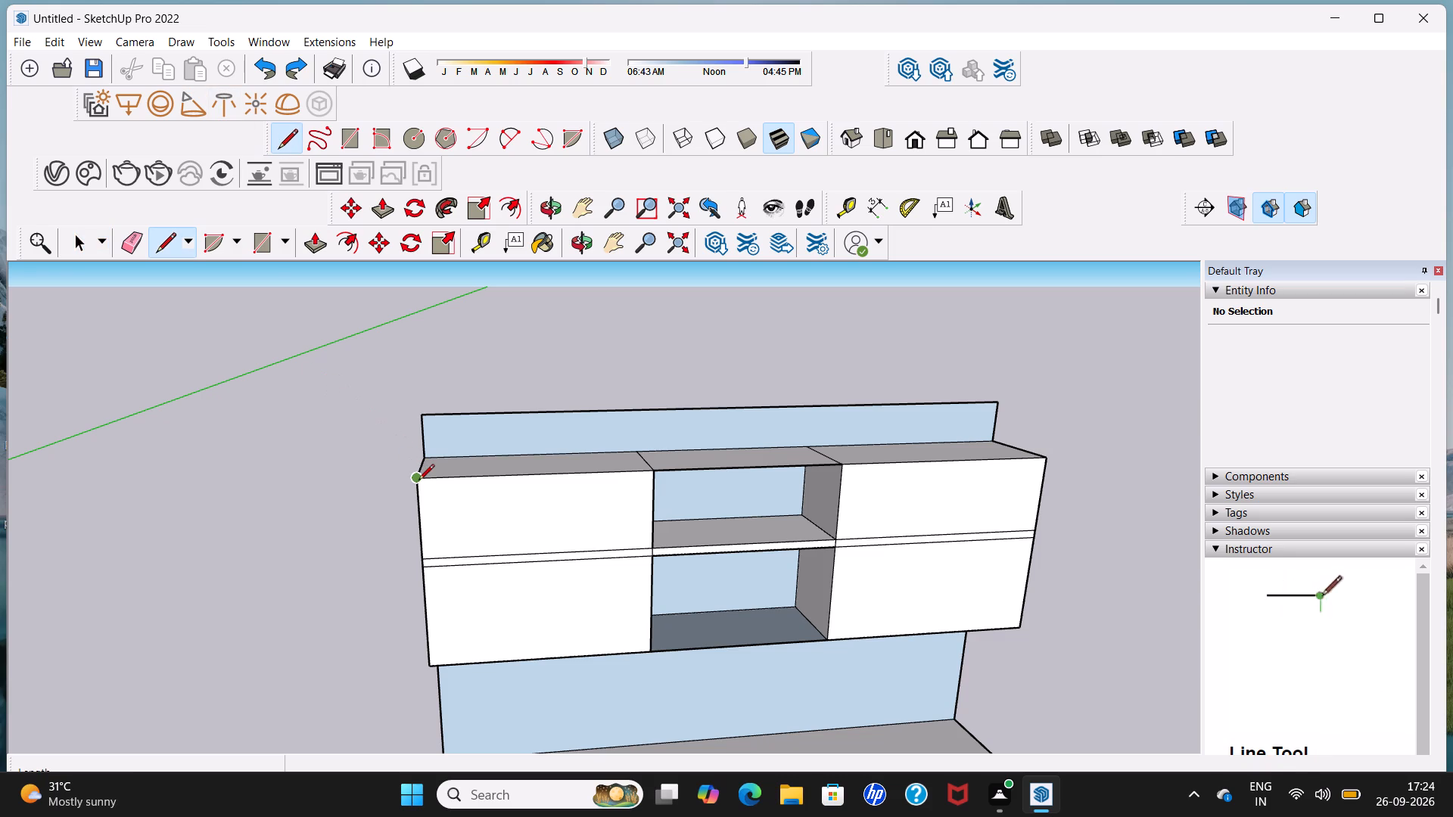
click(418, 481)
key(1)
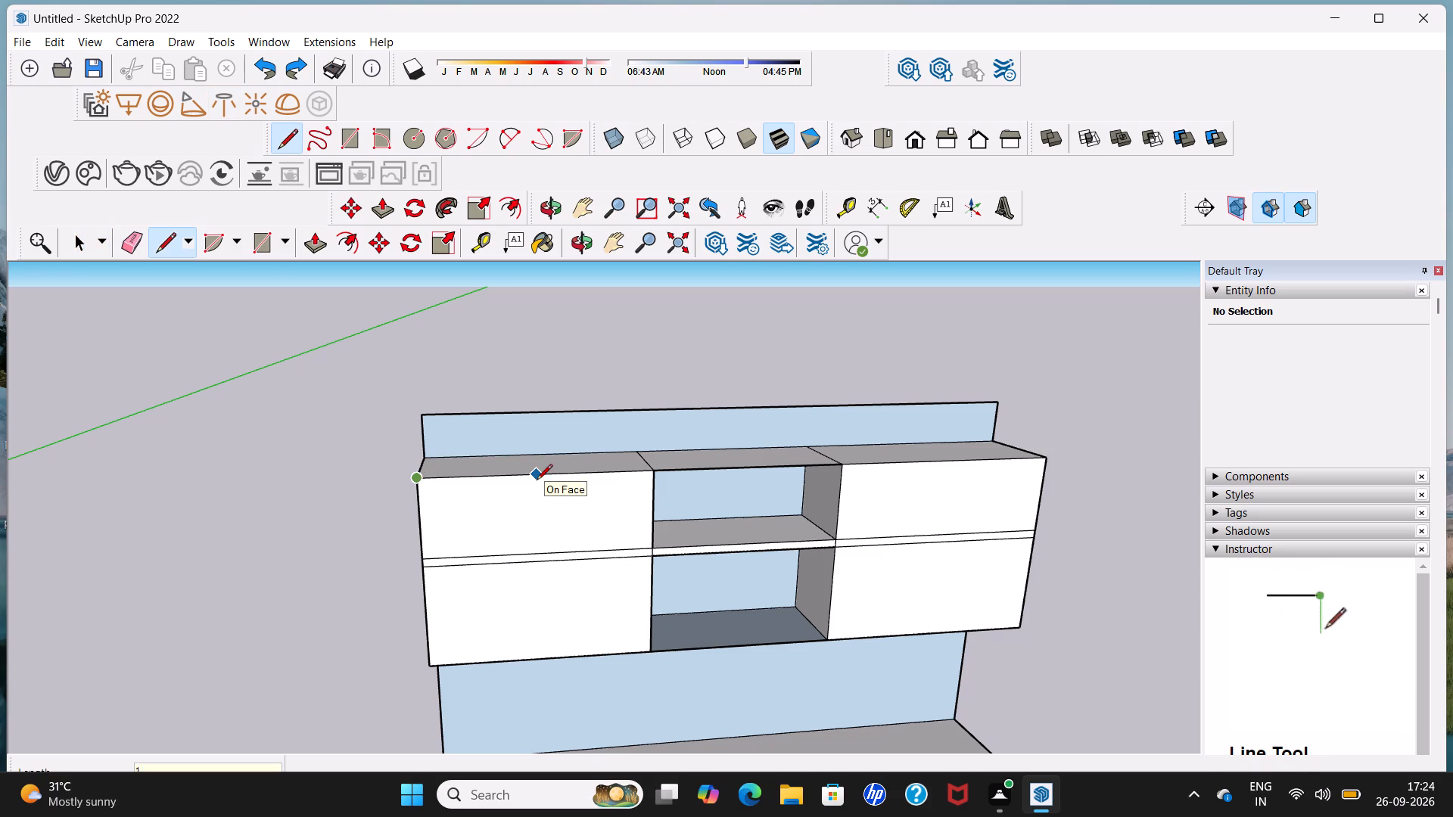
key(apostrophe)
text(9")
key(Return)
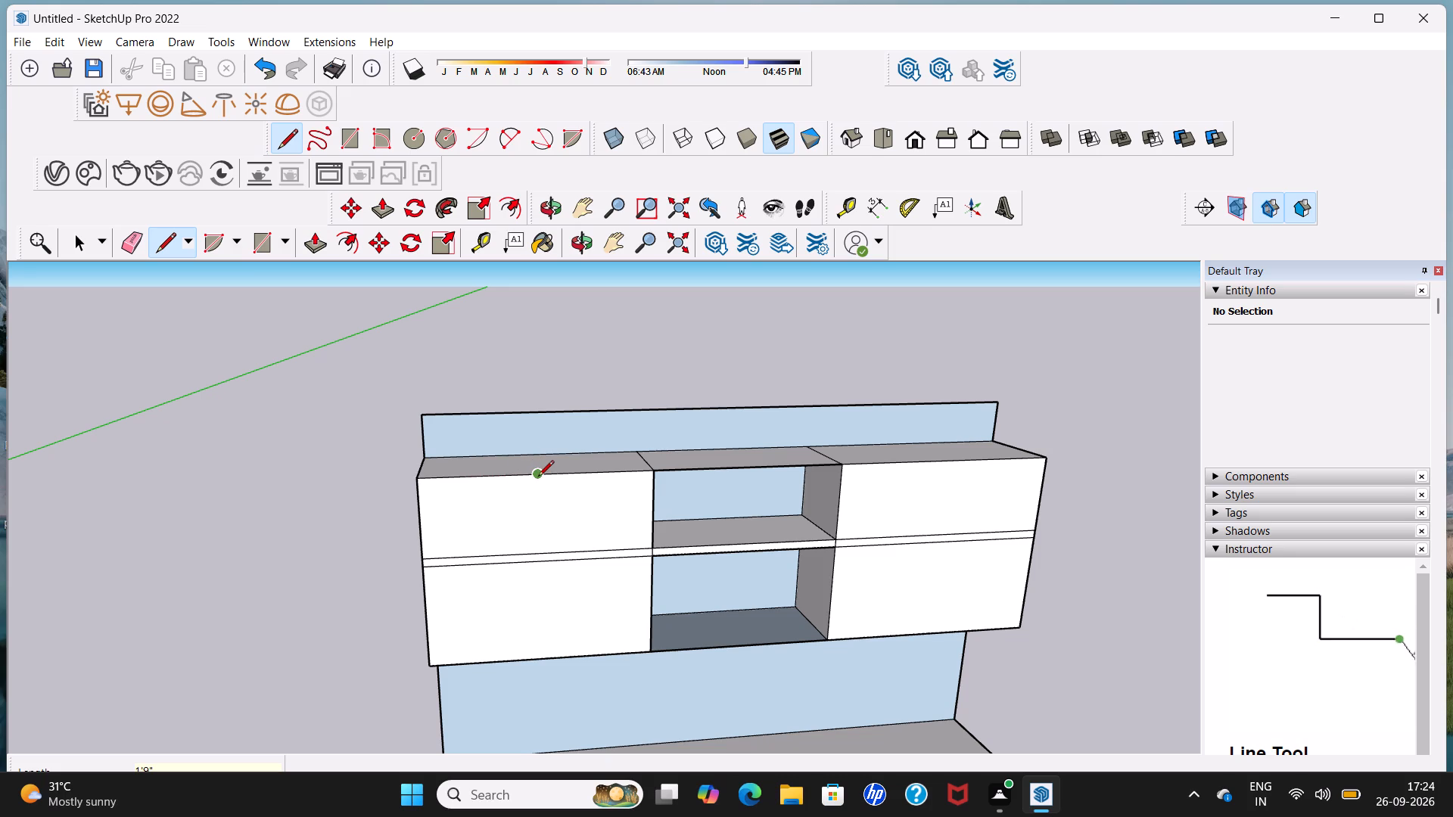
click(538, 477)
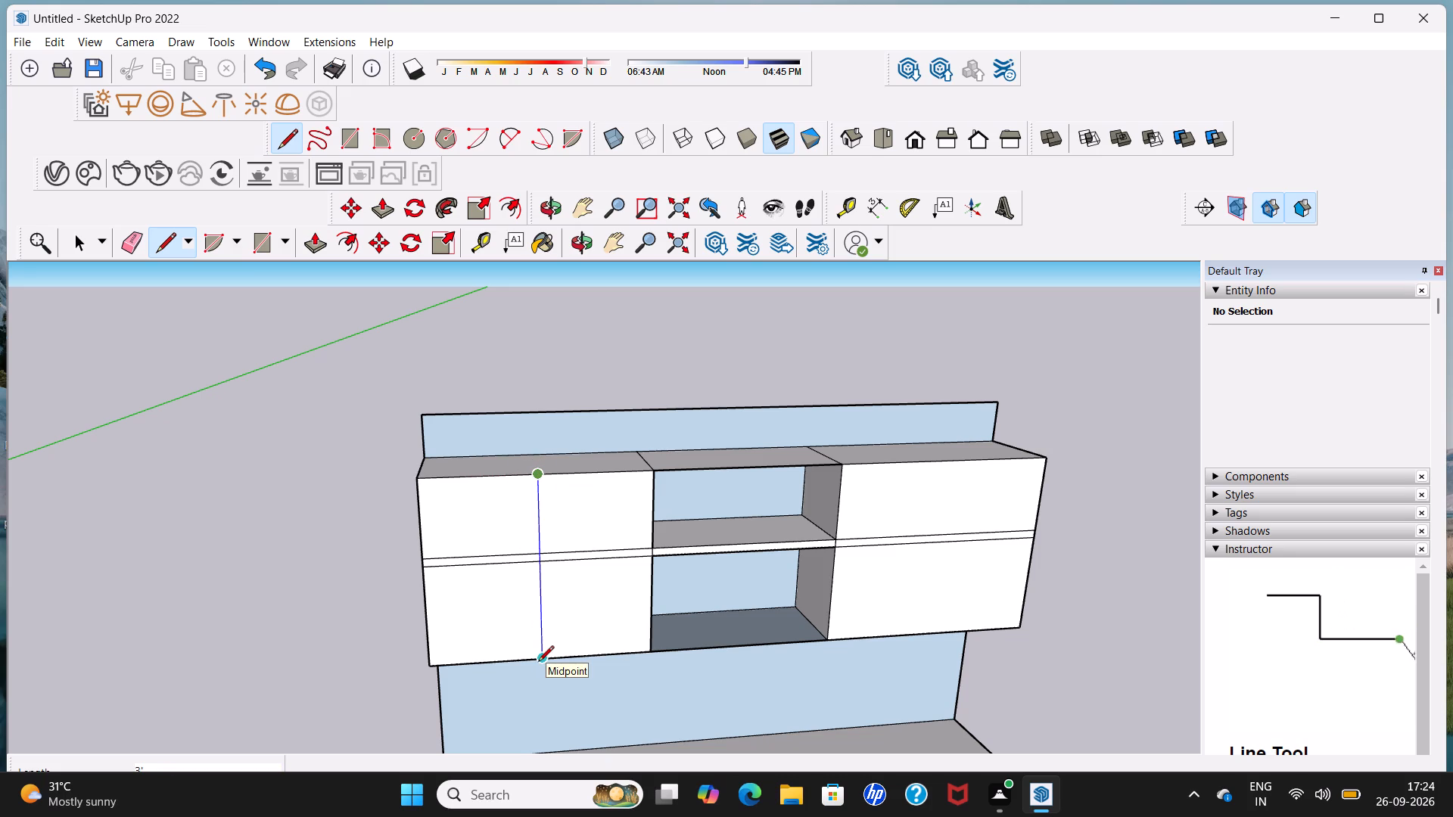
click(538, 663)
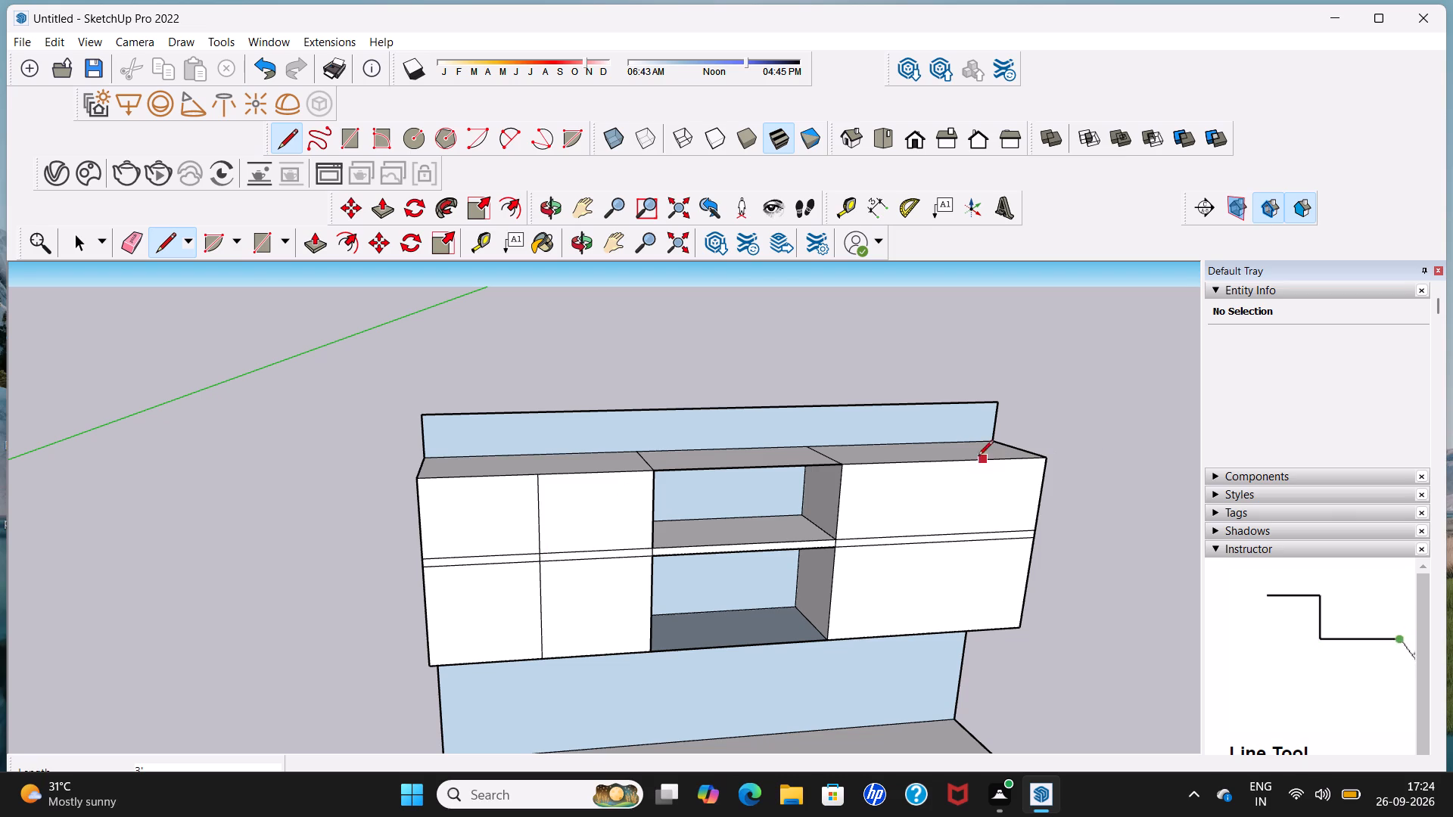
Draw a vertical line about 3' long down the middle of the right section's front.
click(948, 460)
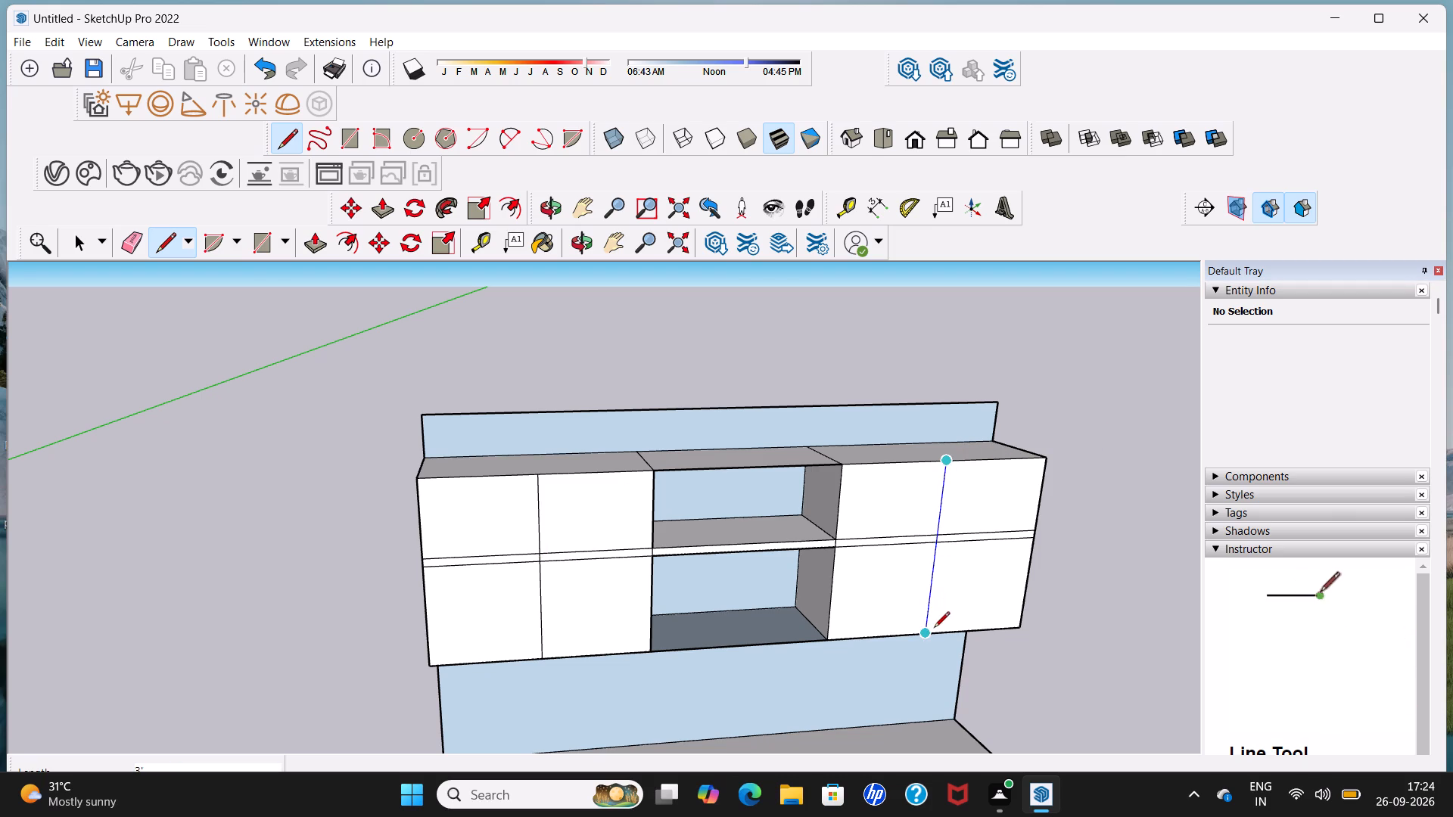
click(934, 631)
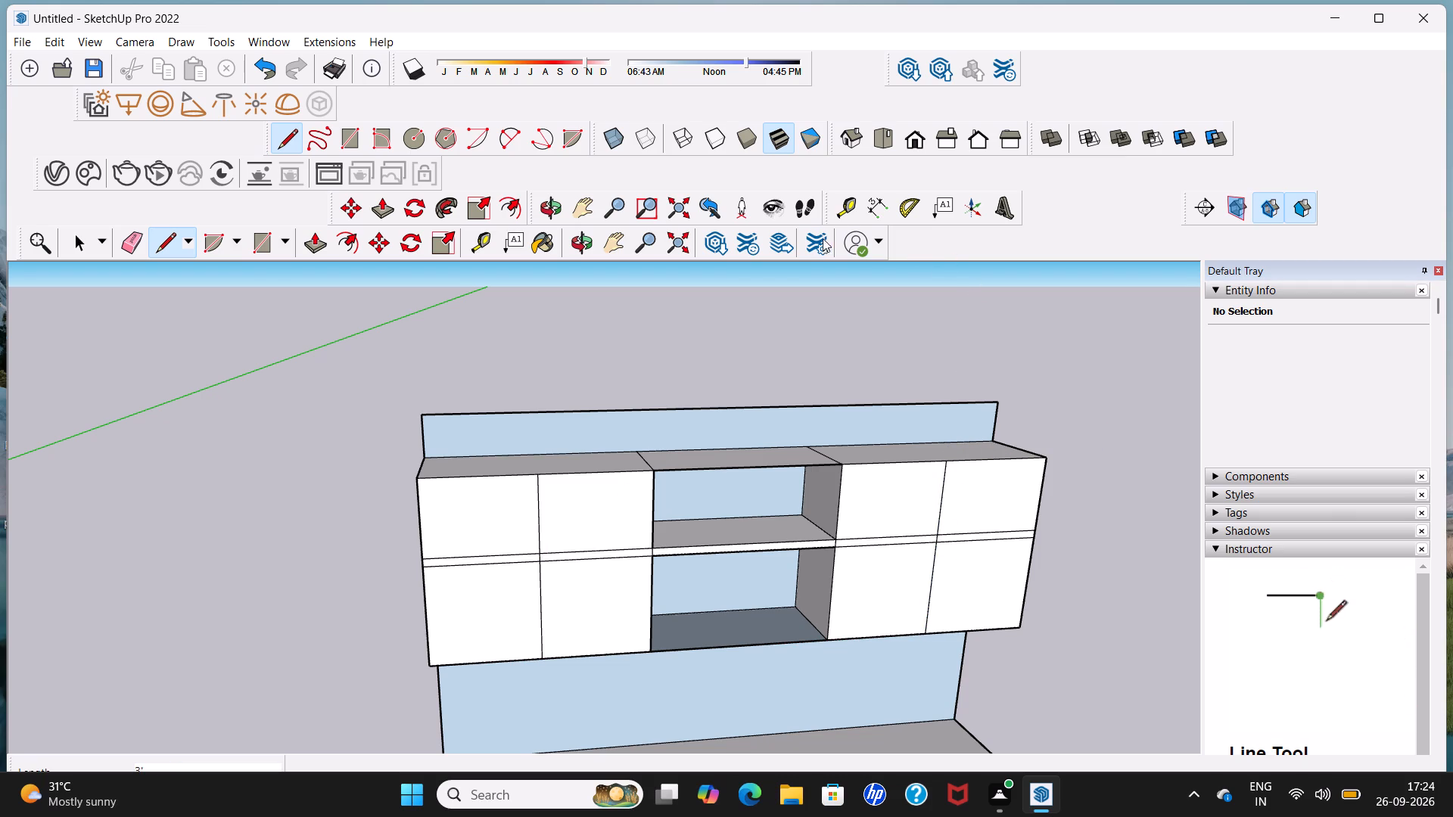
Place vertical guides 1" to each side of the left section's centre line with the Tape Measure tool.
click(855, 202)
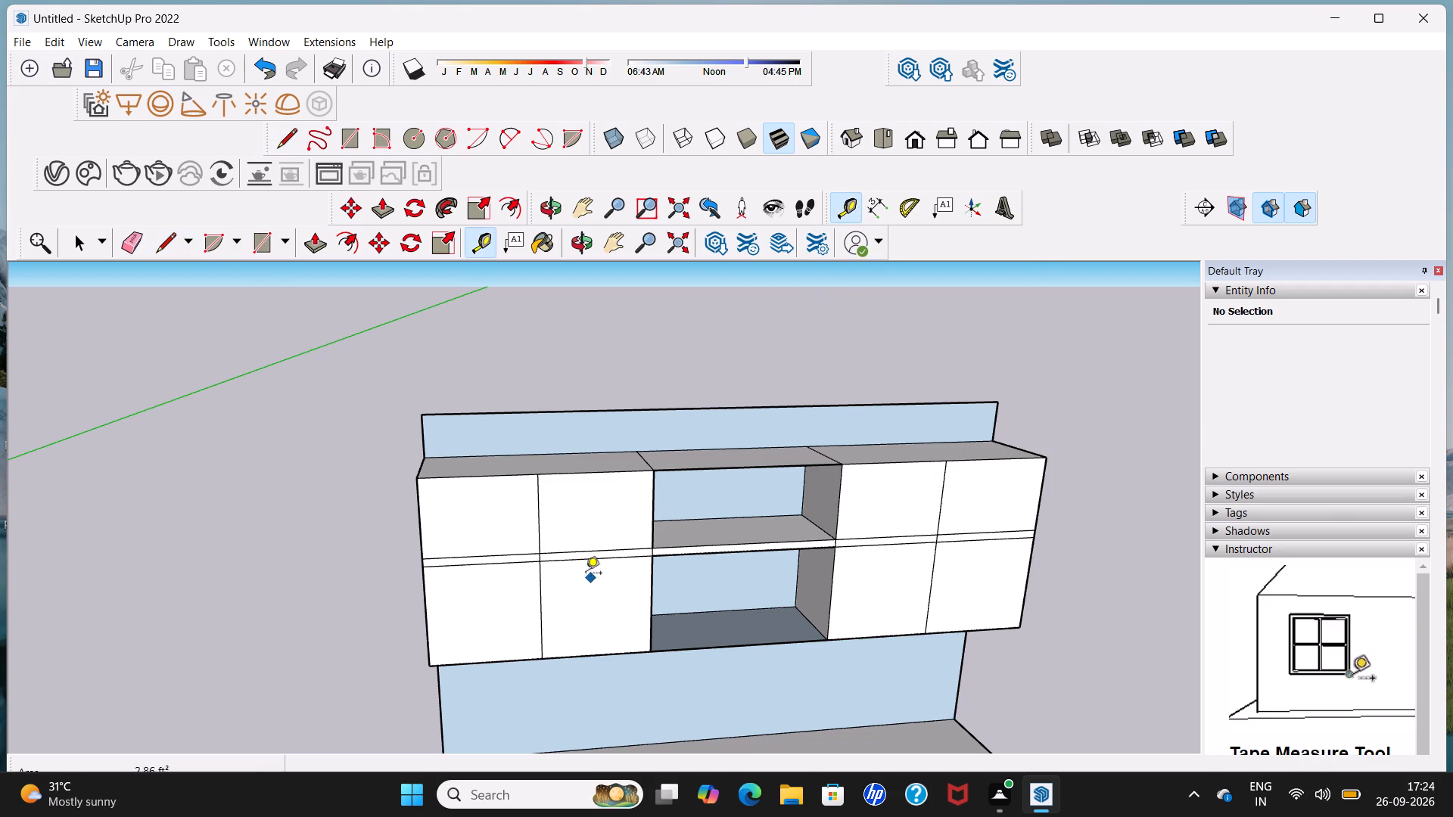
scroll(575, 565, up, 3)
click(530, 526)
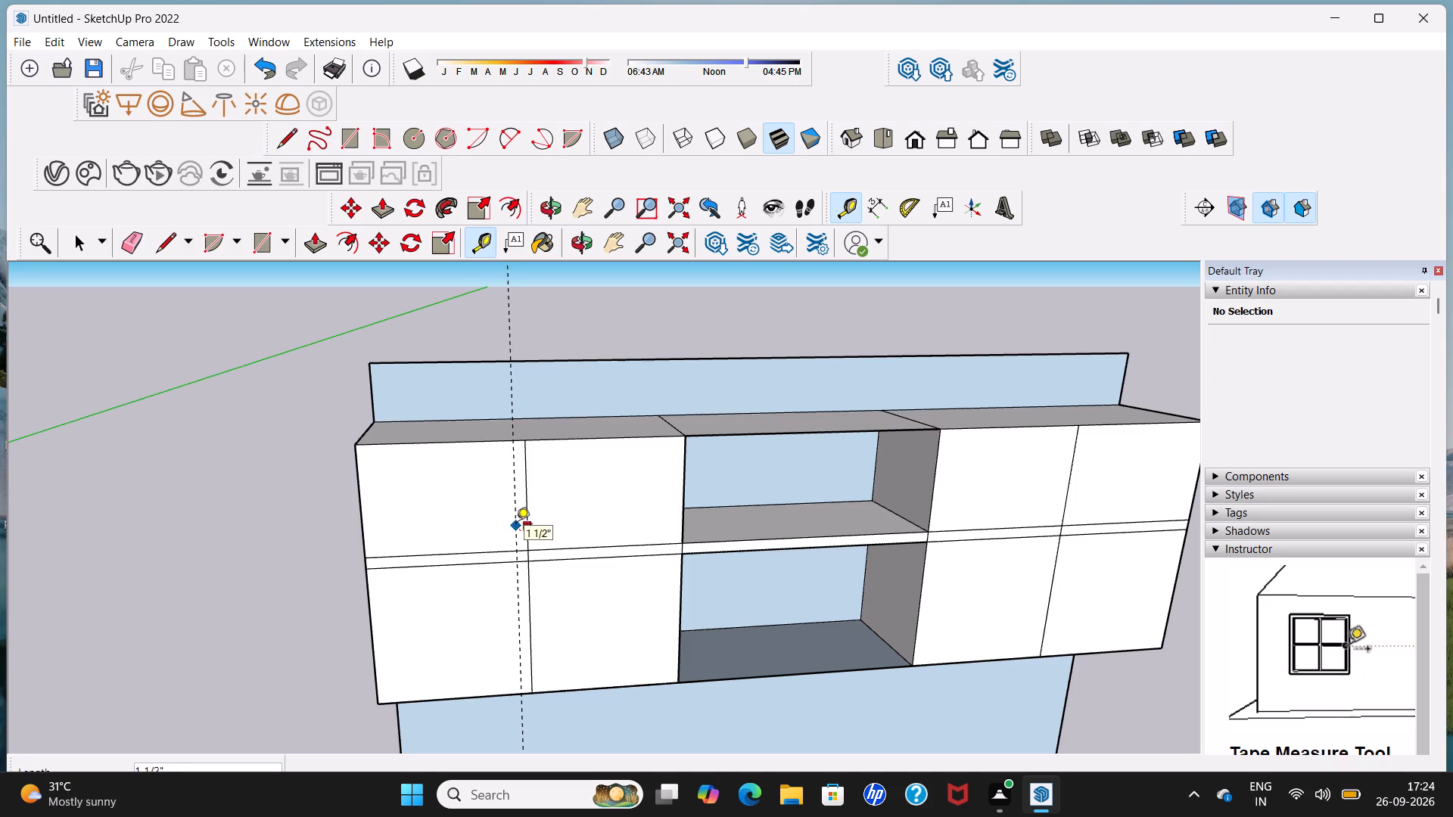
text(1")
key(Return)
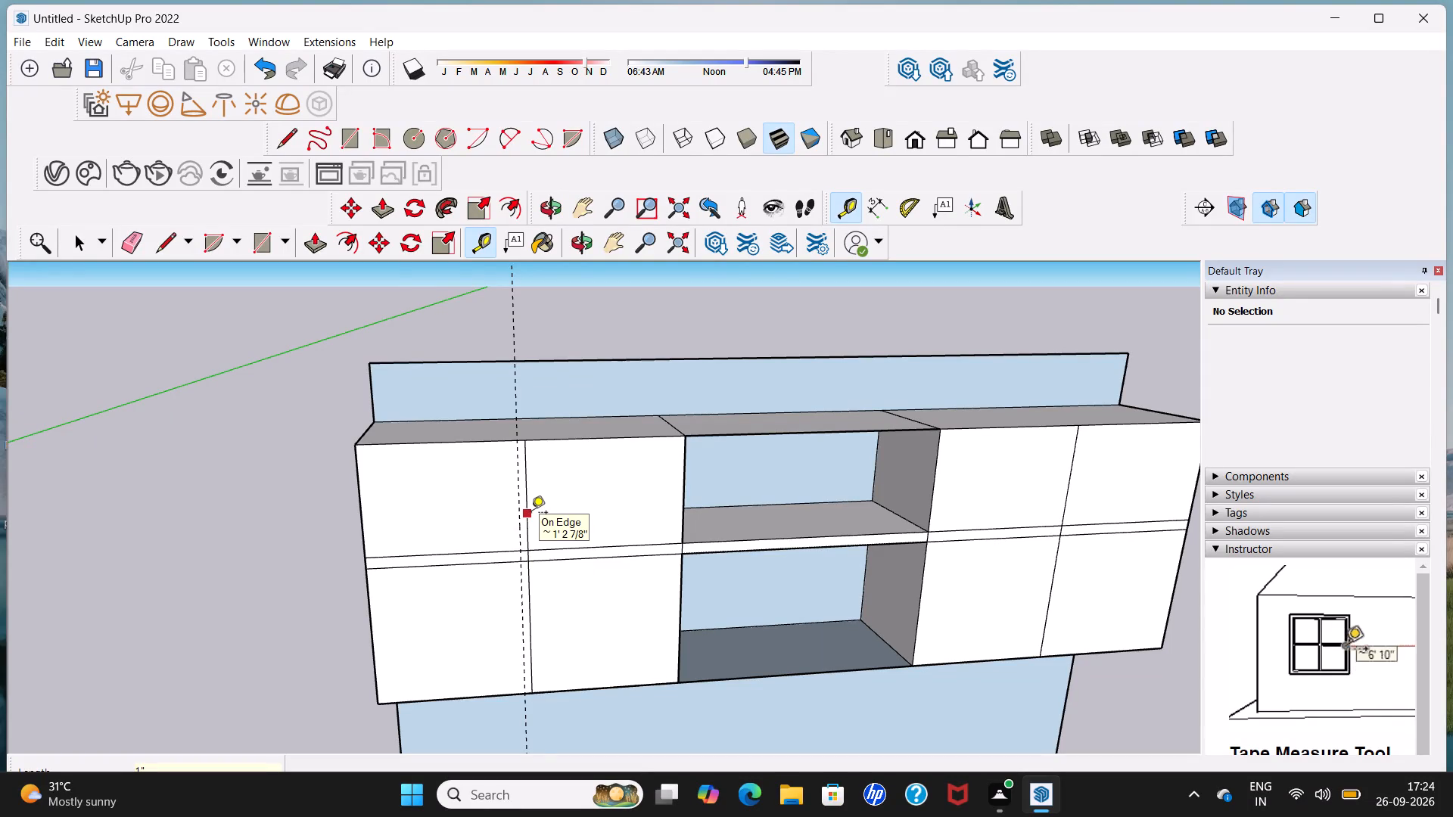
click(531, 514)
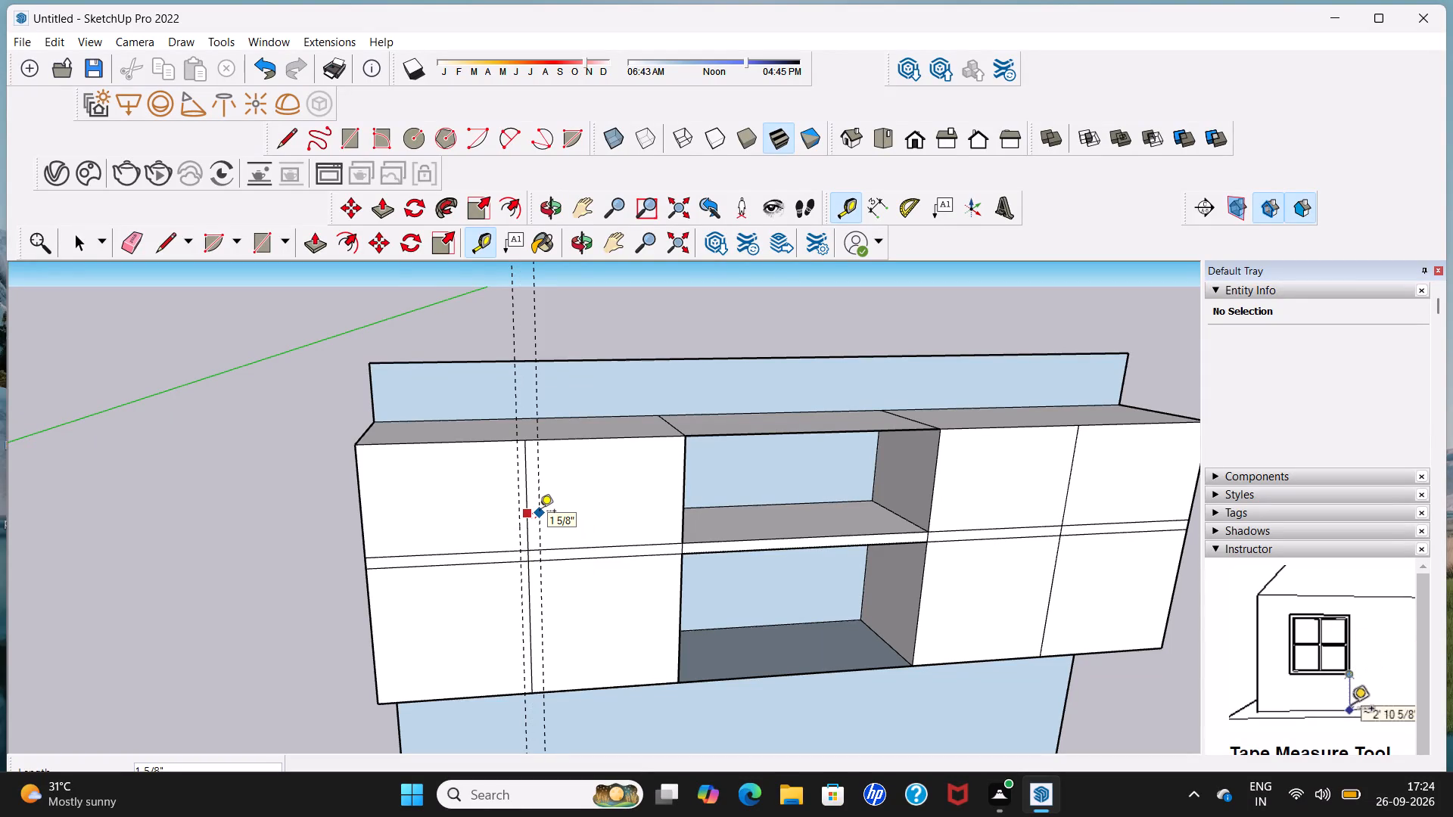
text(1")
key(Return)
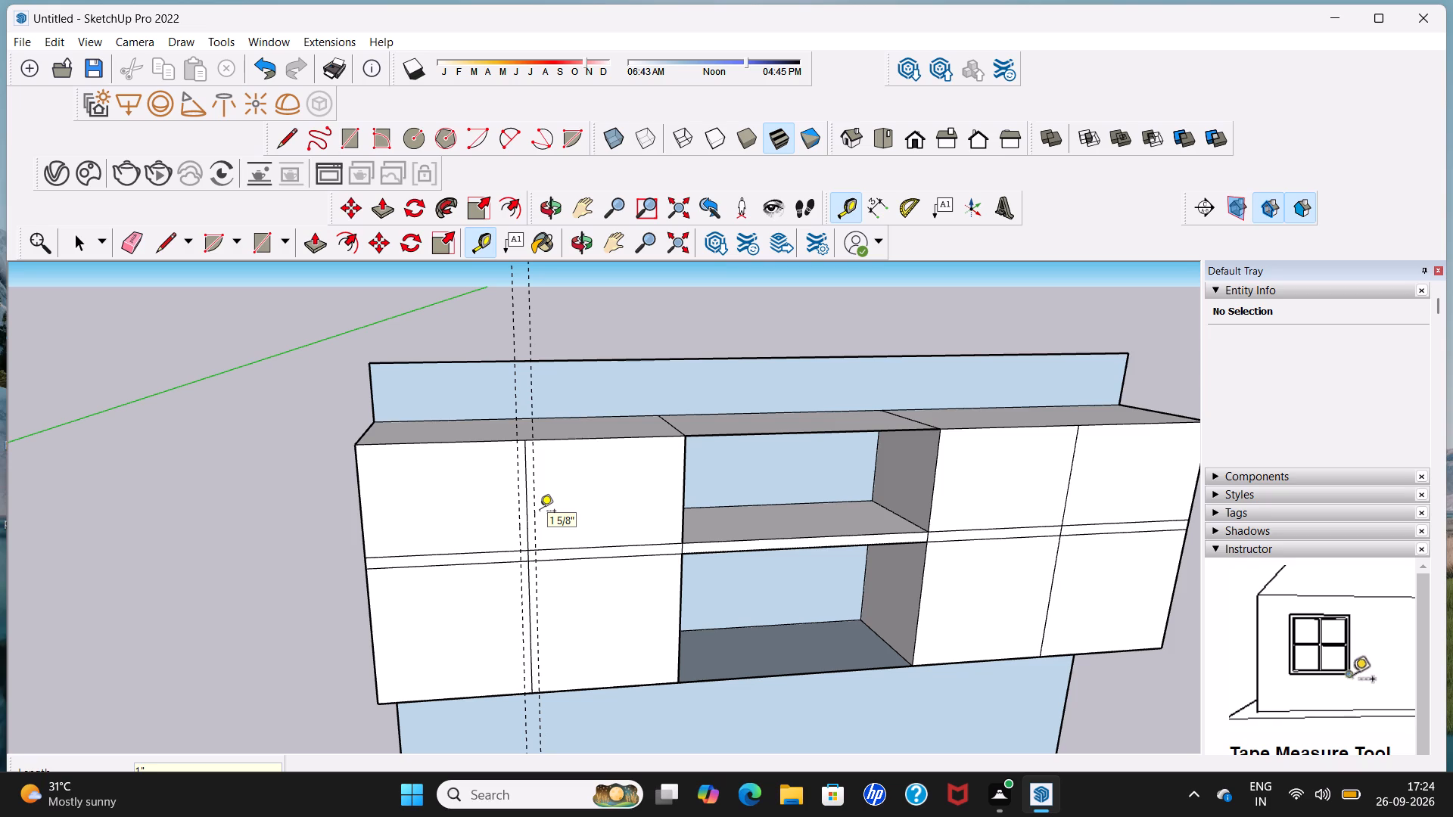
Place vertical guides 1" to each side of the right section's centre line.
click(1065, 497)
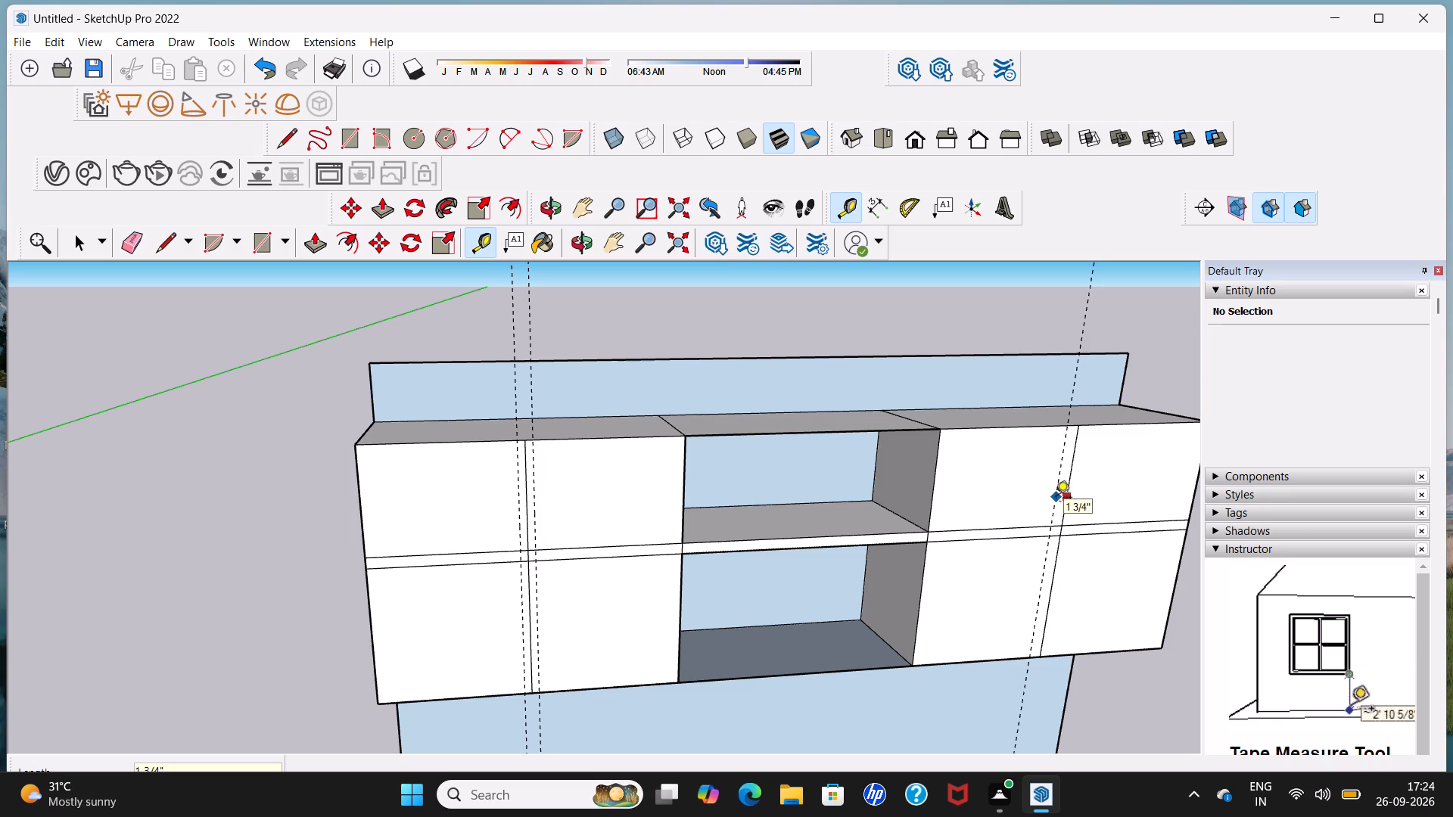
text(1")
key(Return)
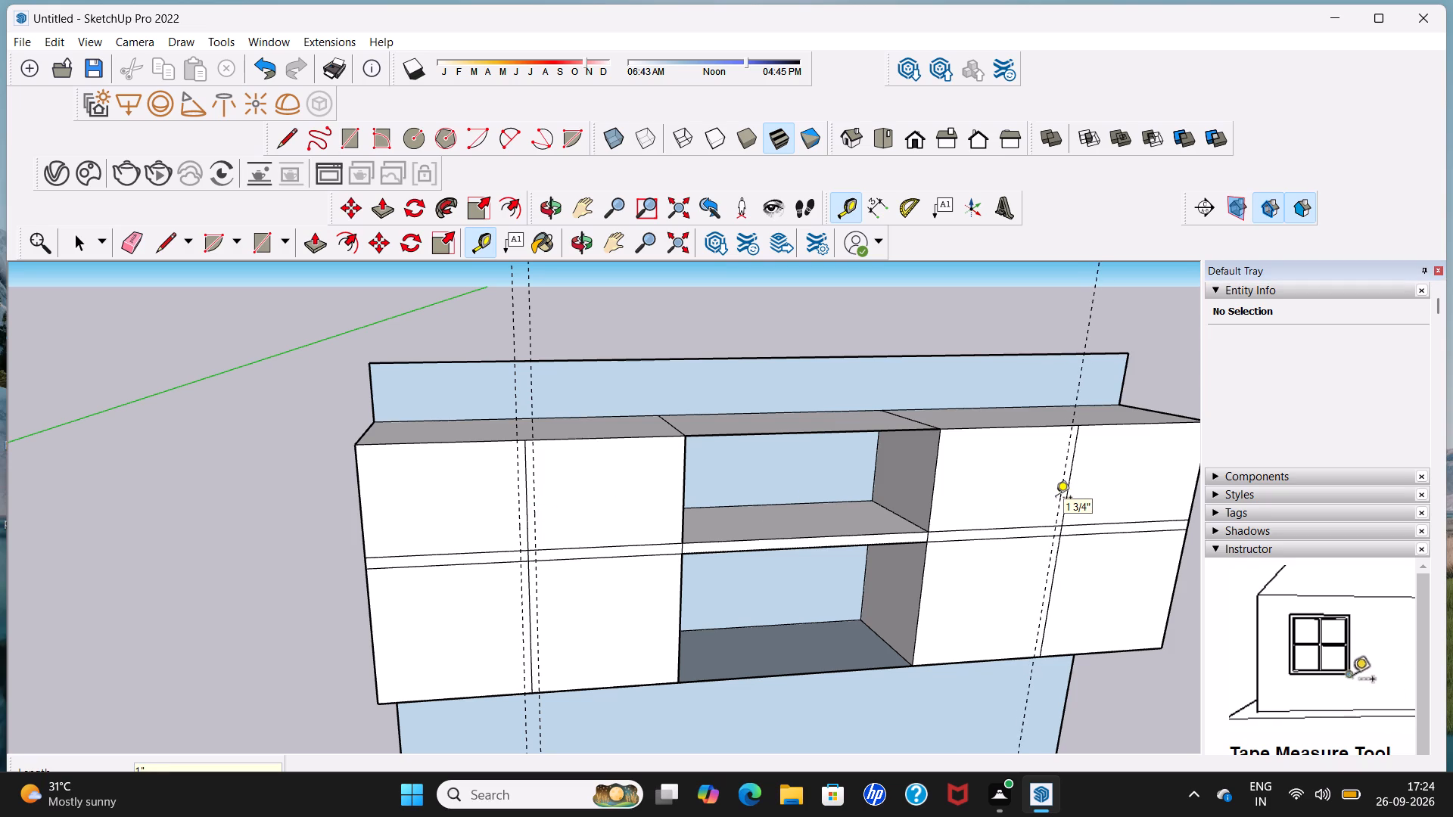
scroll(1016, 492, down, 5)
middle_drag(1016, 493, 800, 548)
scroll(800, 548, down, 2)
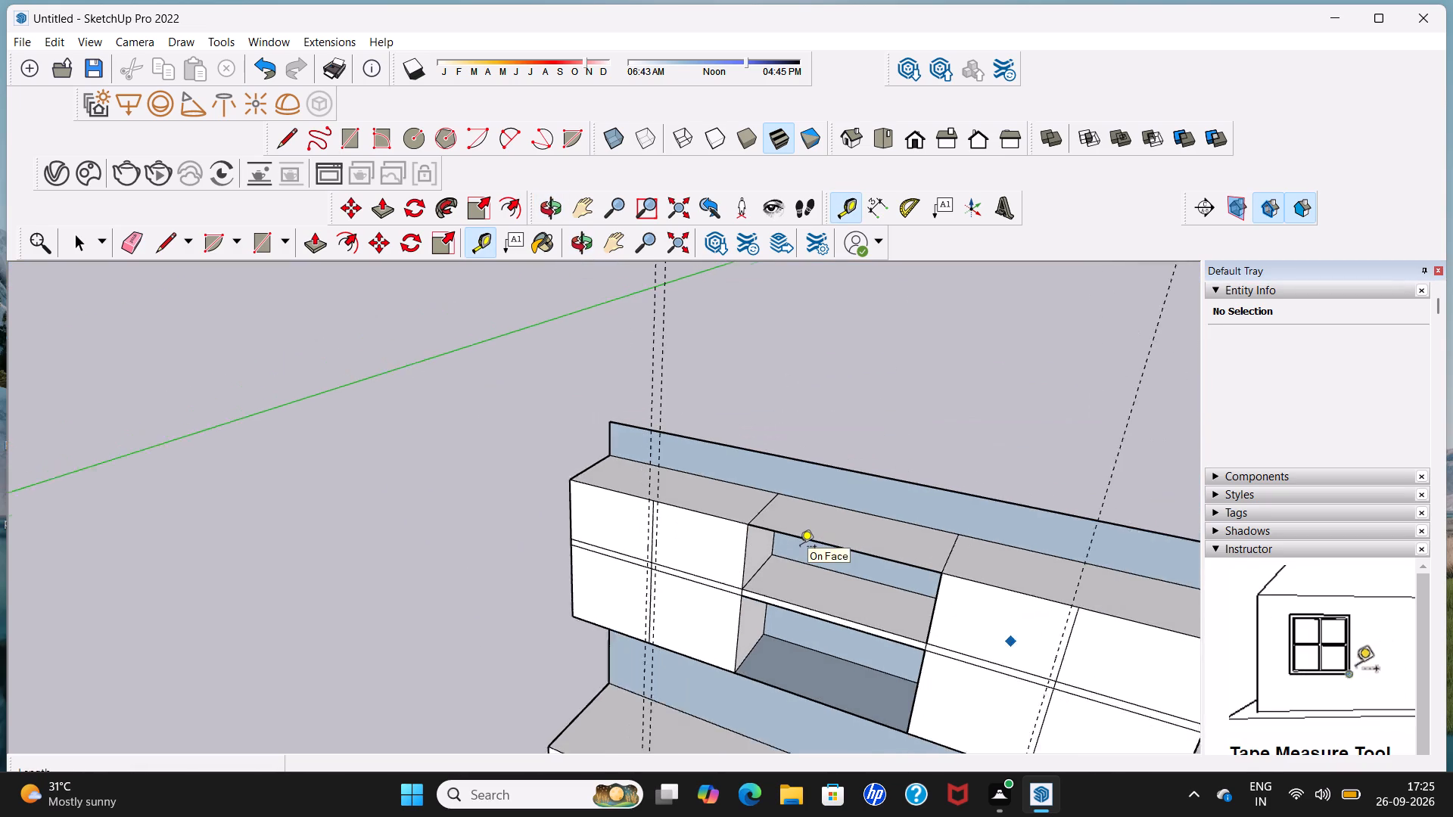
scroll(800, 548, down, 2)
scroll(1019, 672, up, 3)
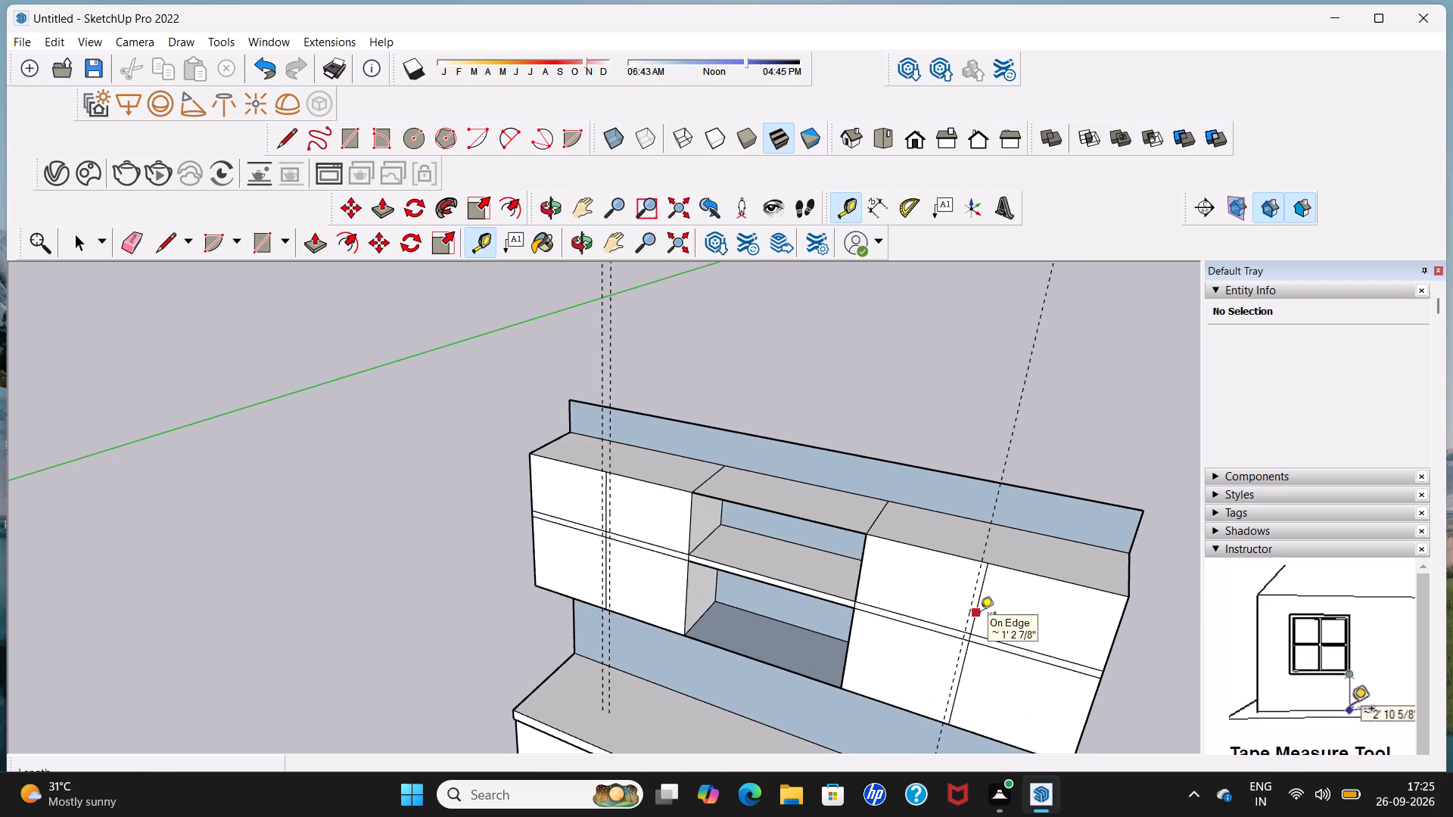
click(980, 614)
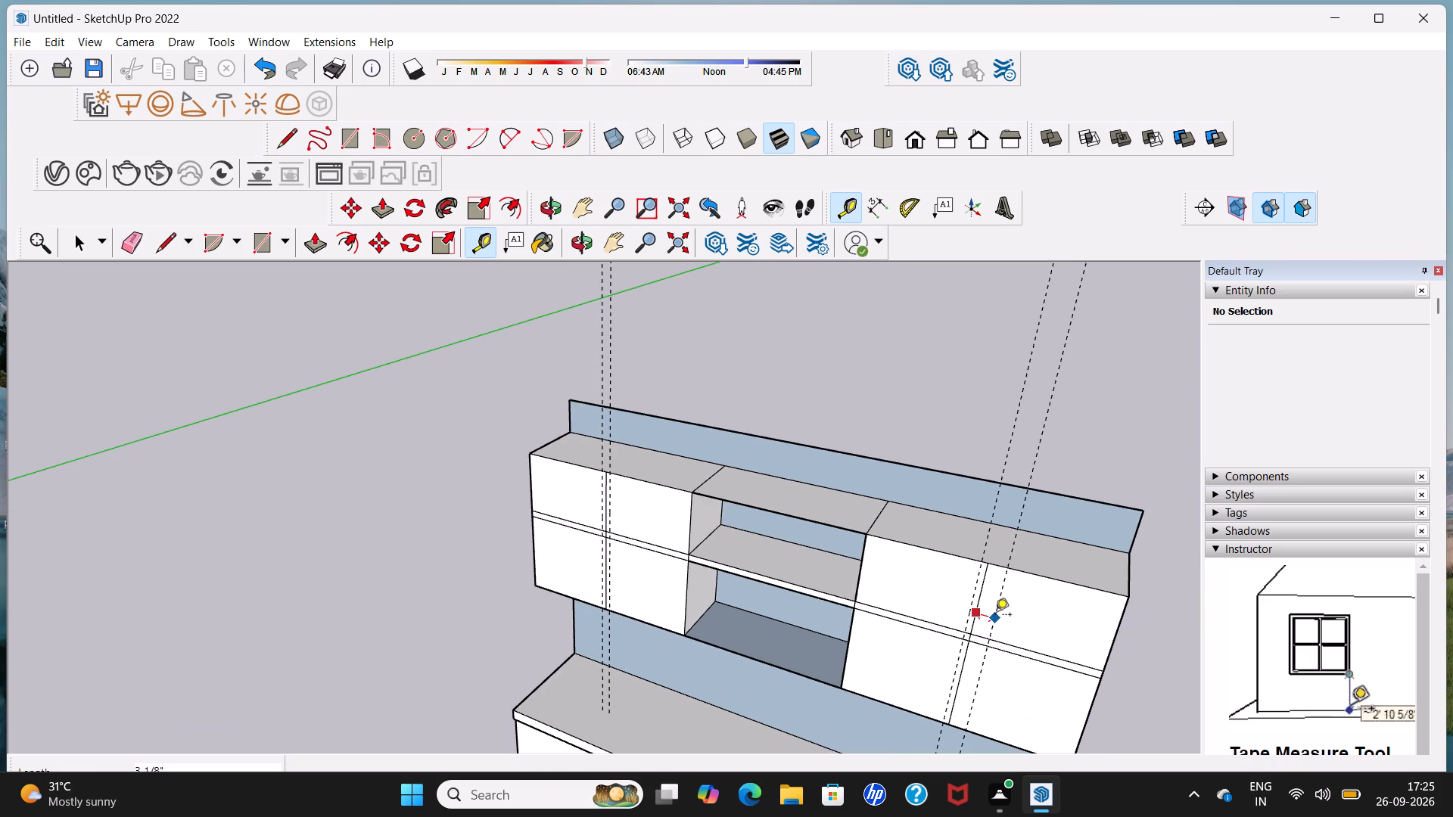
text(1")
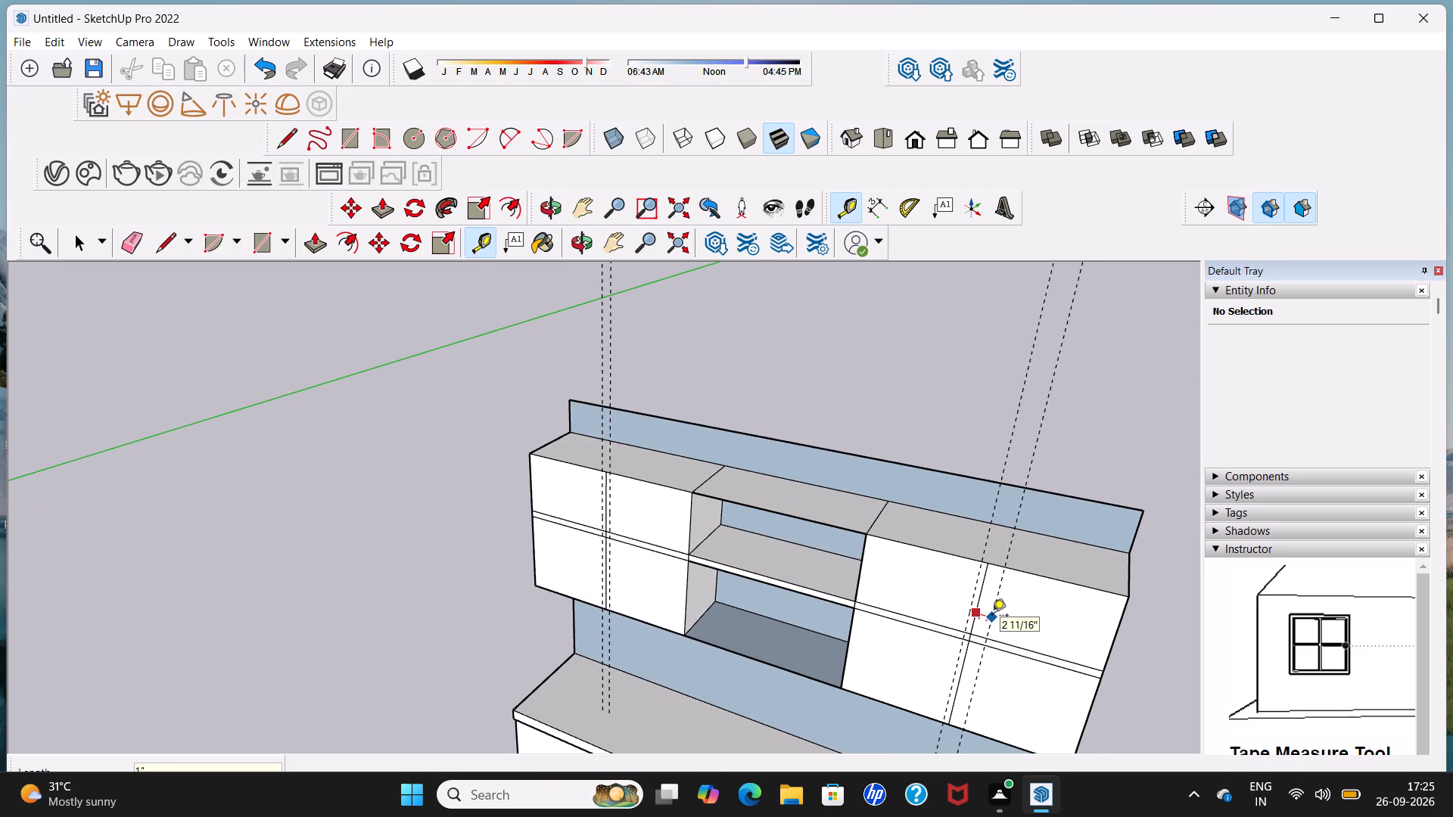
key(Return)
key(space)
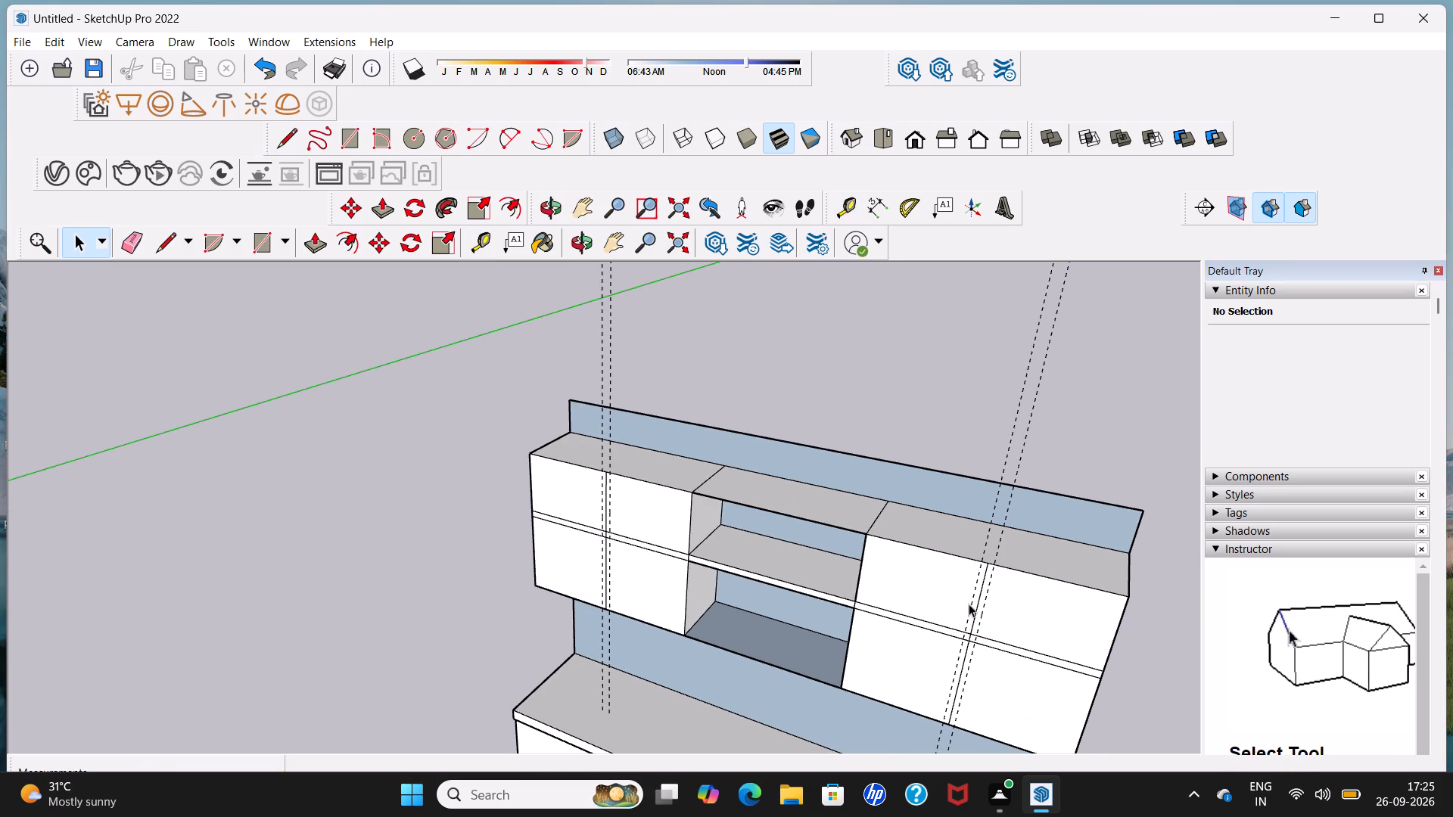
Delete all three segments of the centre line between the guides on the left section's front.
scroll(969, 604, down, 4)
middle_drag(907, 657, 950, 503)
scroll(947, 517, up, 4)
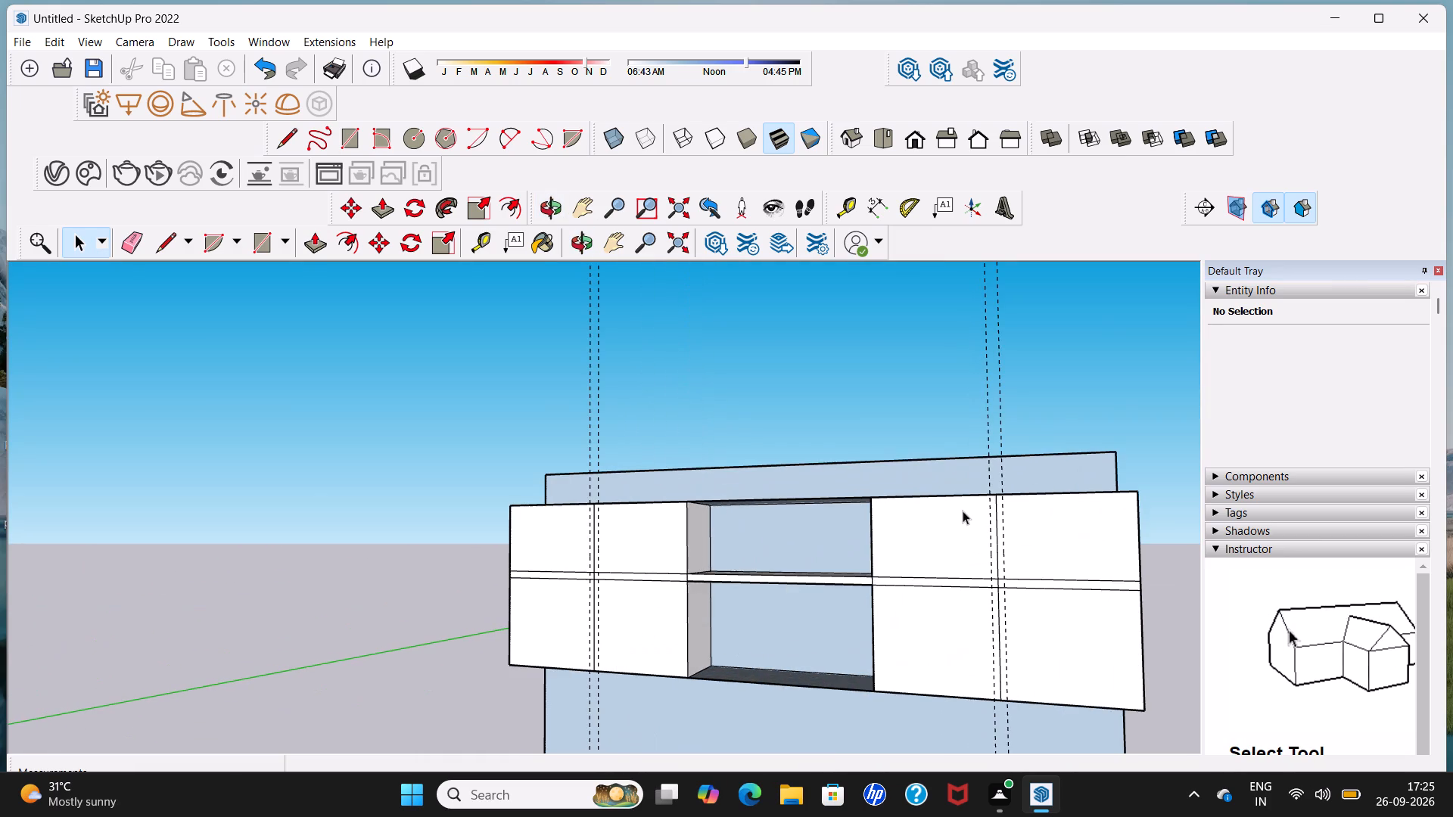
key(space)
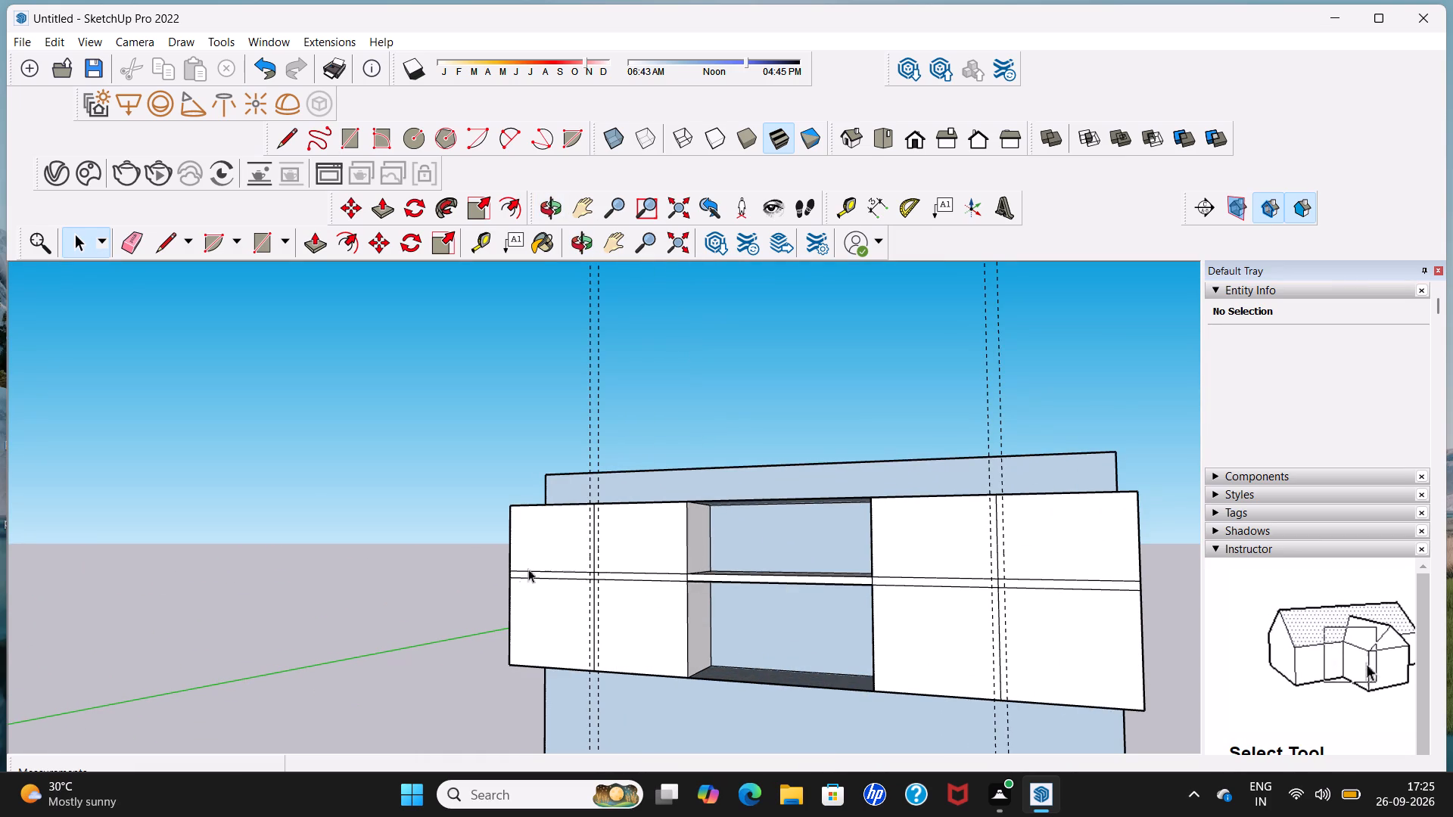
middle_drag(519, 569, 589, 569)
scroll(589, 569, up, 4)
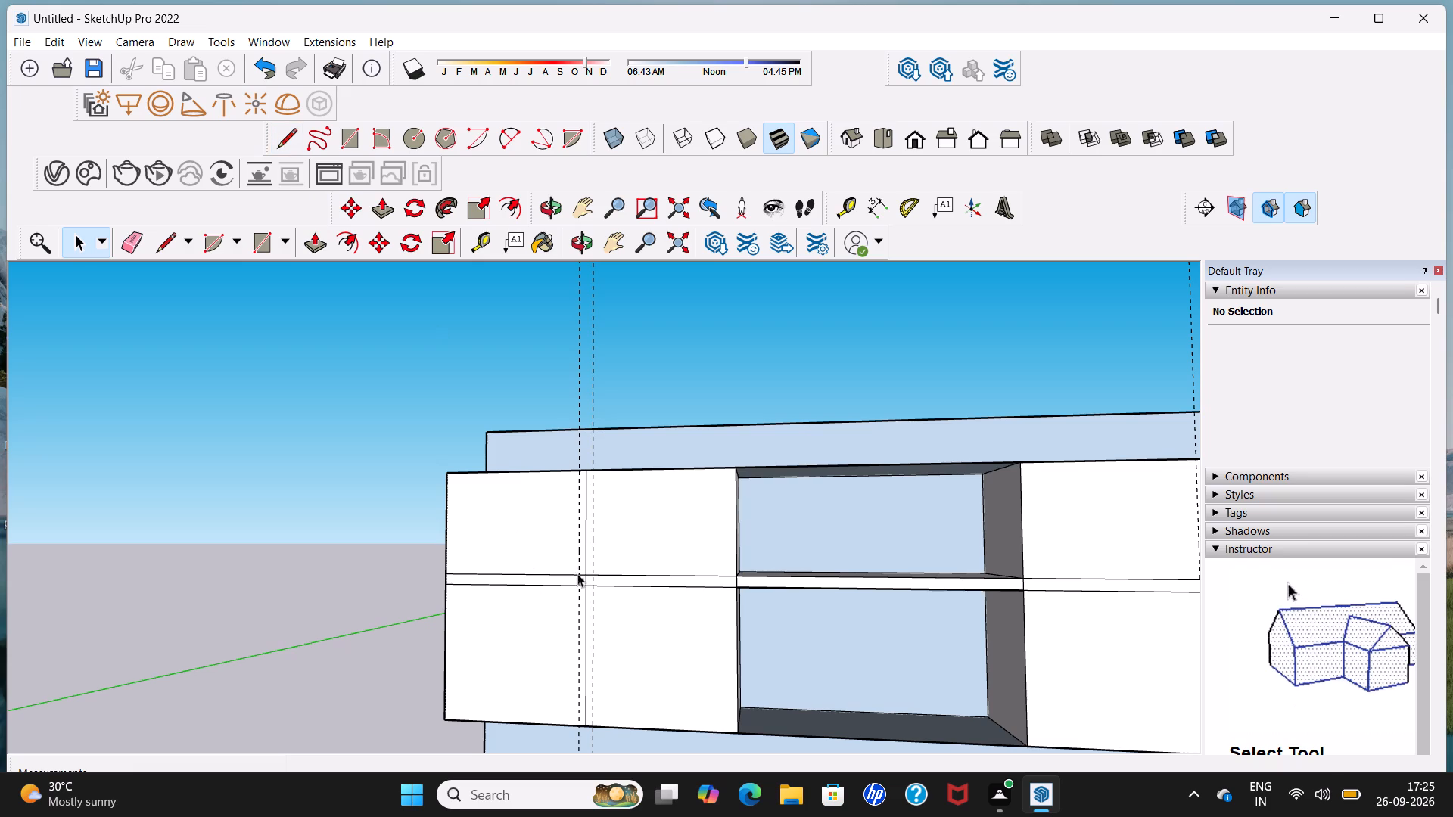
click(585, 548)
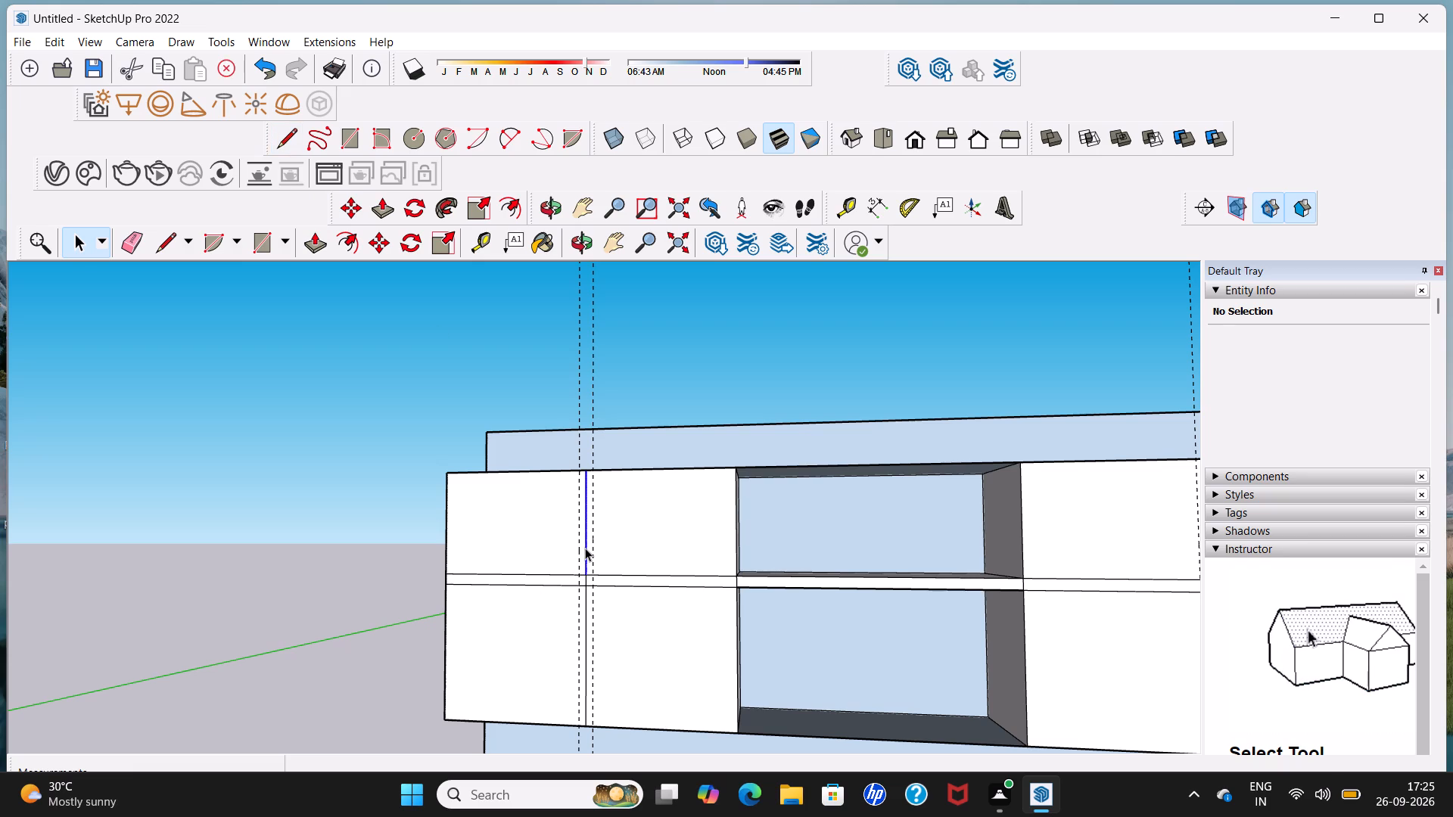
key(Delete)
scroll(589, 586, up, 4)
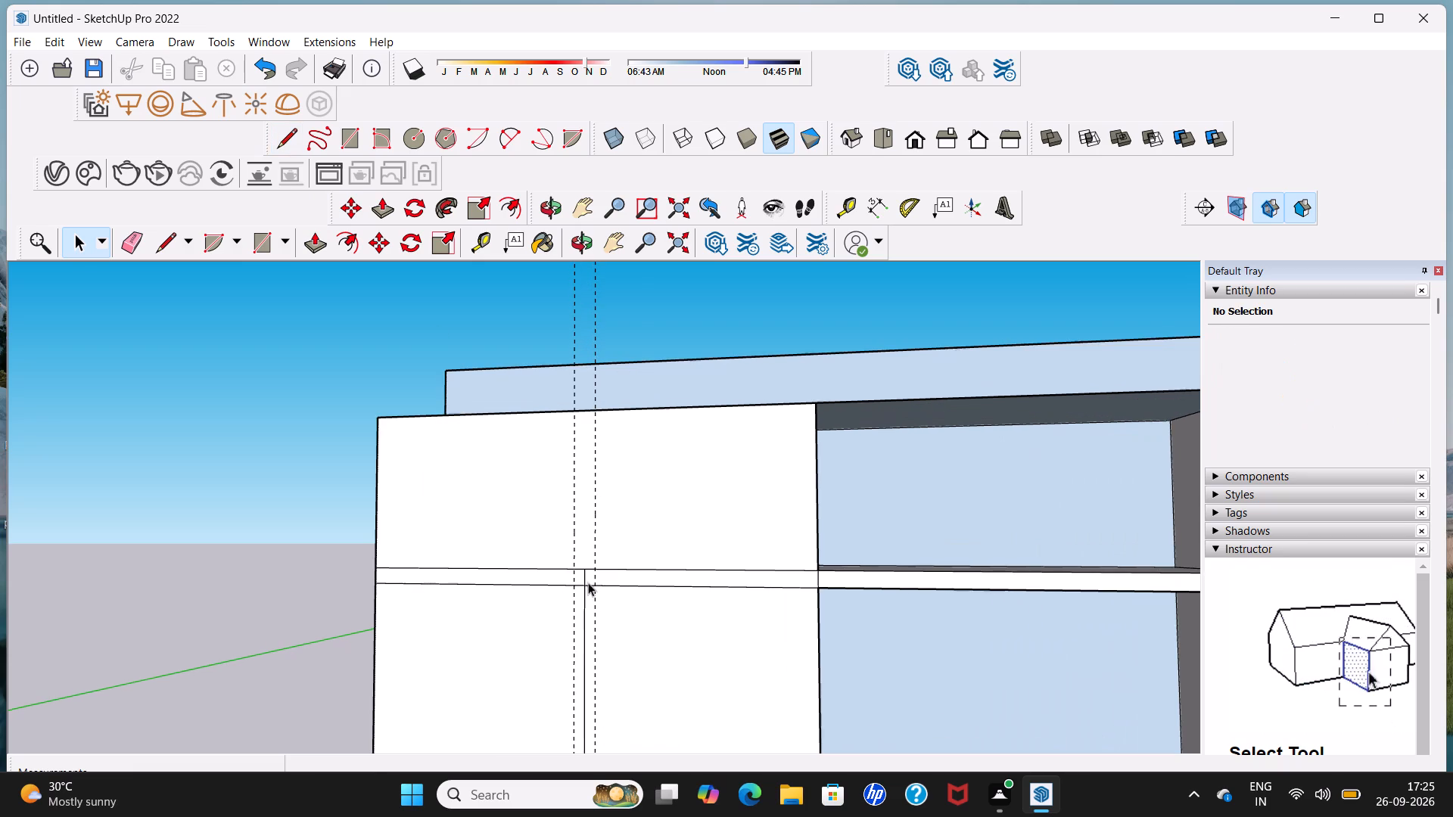
click(584, 578)
key(Delete)
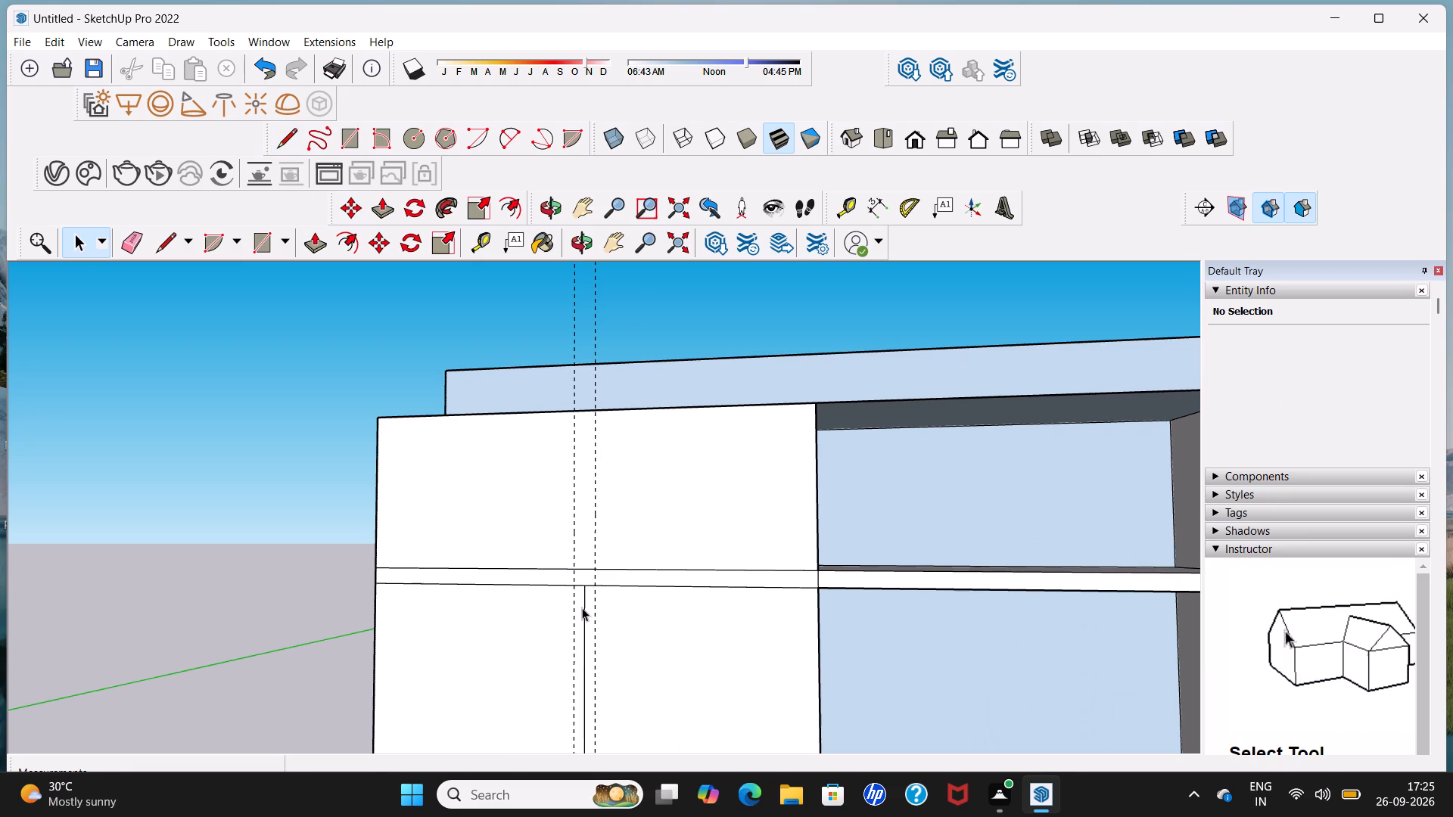
click(583, 604)
key(Delete)
scroll(583, 595, down, 6)
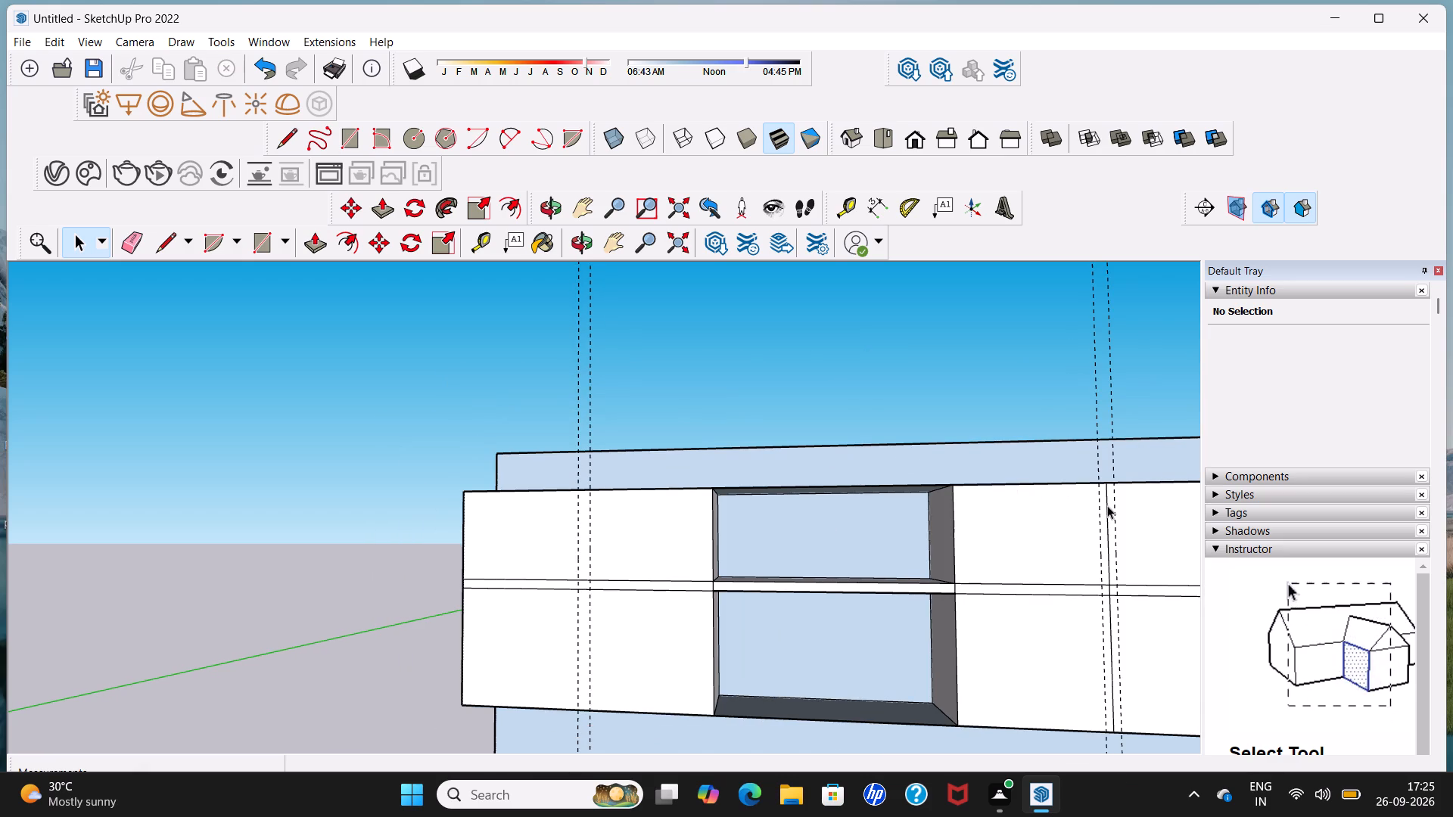
Delete all three segments of the centre line between the guides on the right section's front.
shift+middle_drag(1107, 505, 851, 504)
scroll(851, 504, up, 4)
click(851, 504)
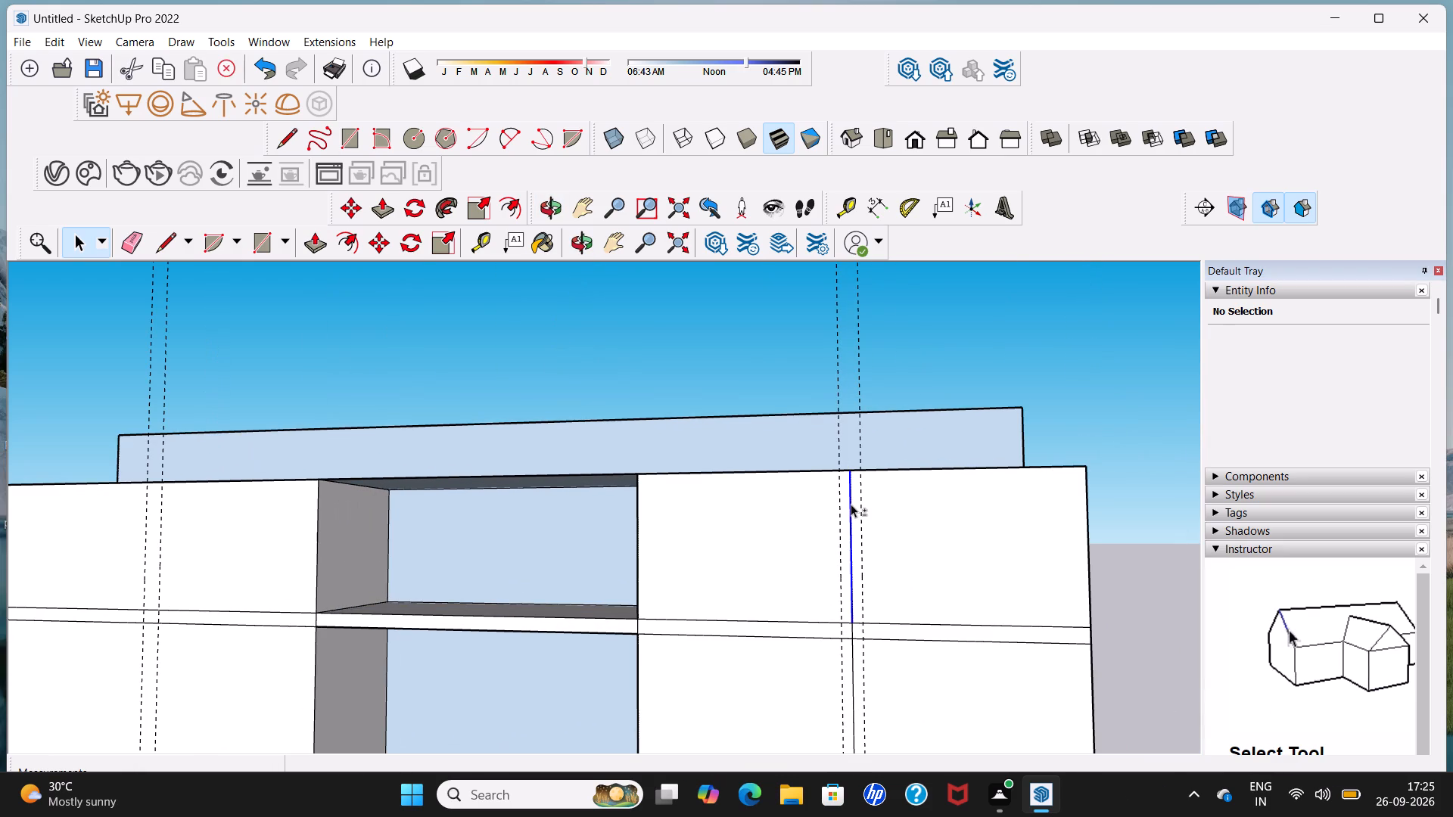
key(Delete)
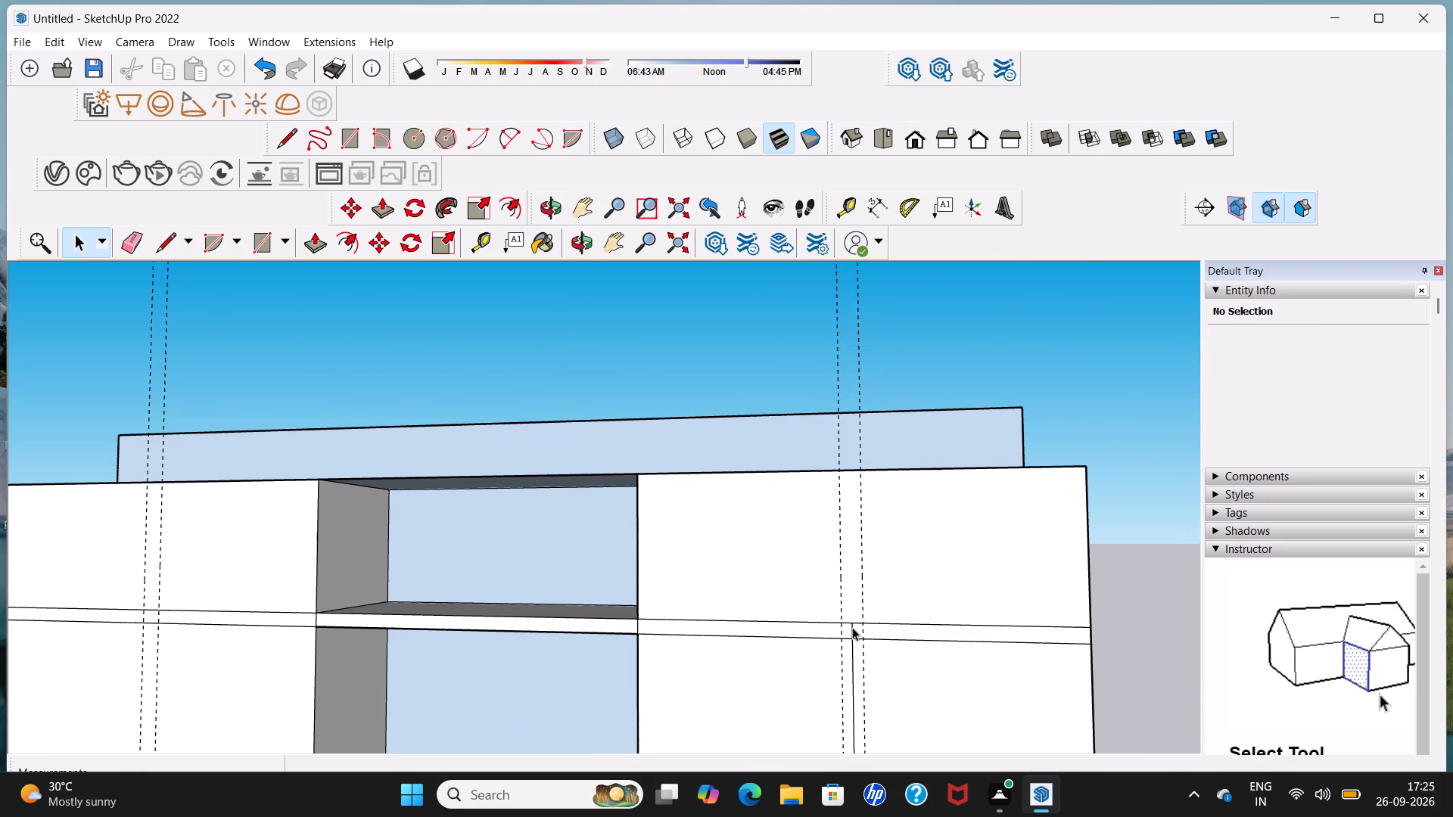
click(852, 627)
key(Delete)
scroll(836, 649, down, 7)
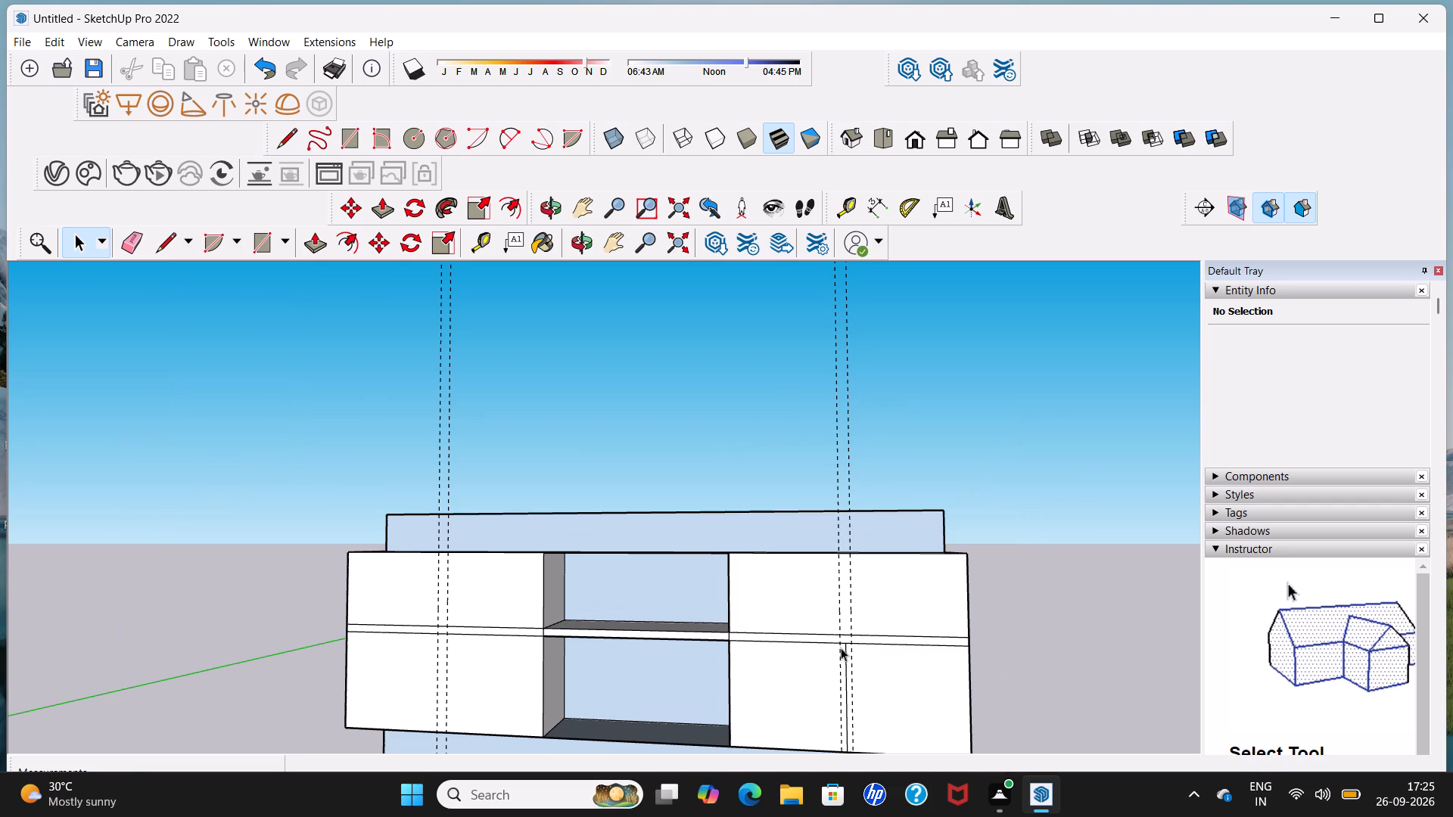
middle_drag(841, 648, 832, 559)
scroll(842, 620, up, 6)
click(836, 596)
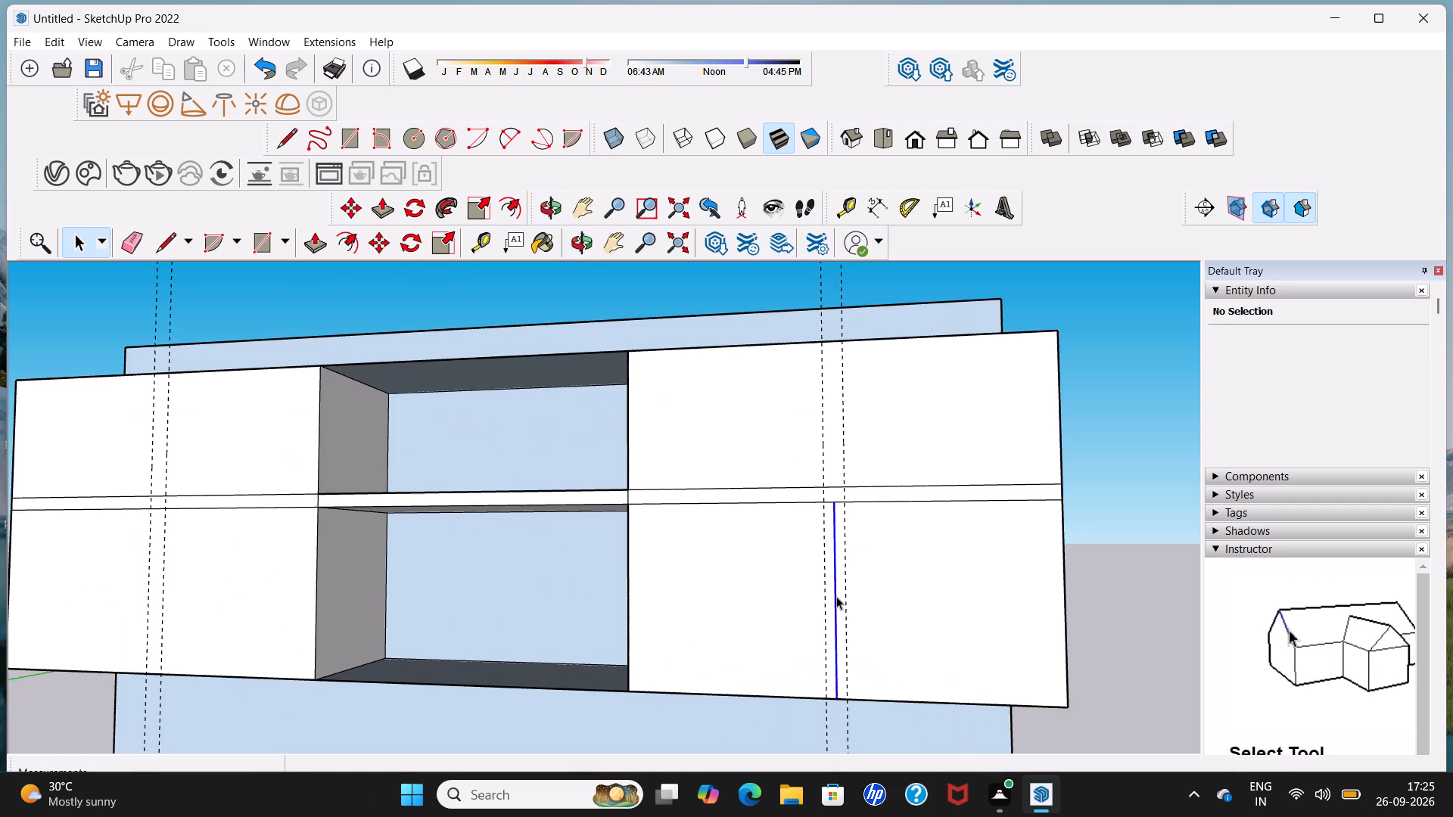
key(Delete)
scroll(836, 596, down, 8)
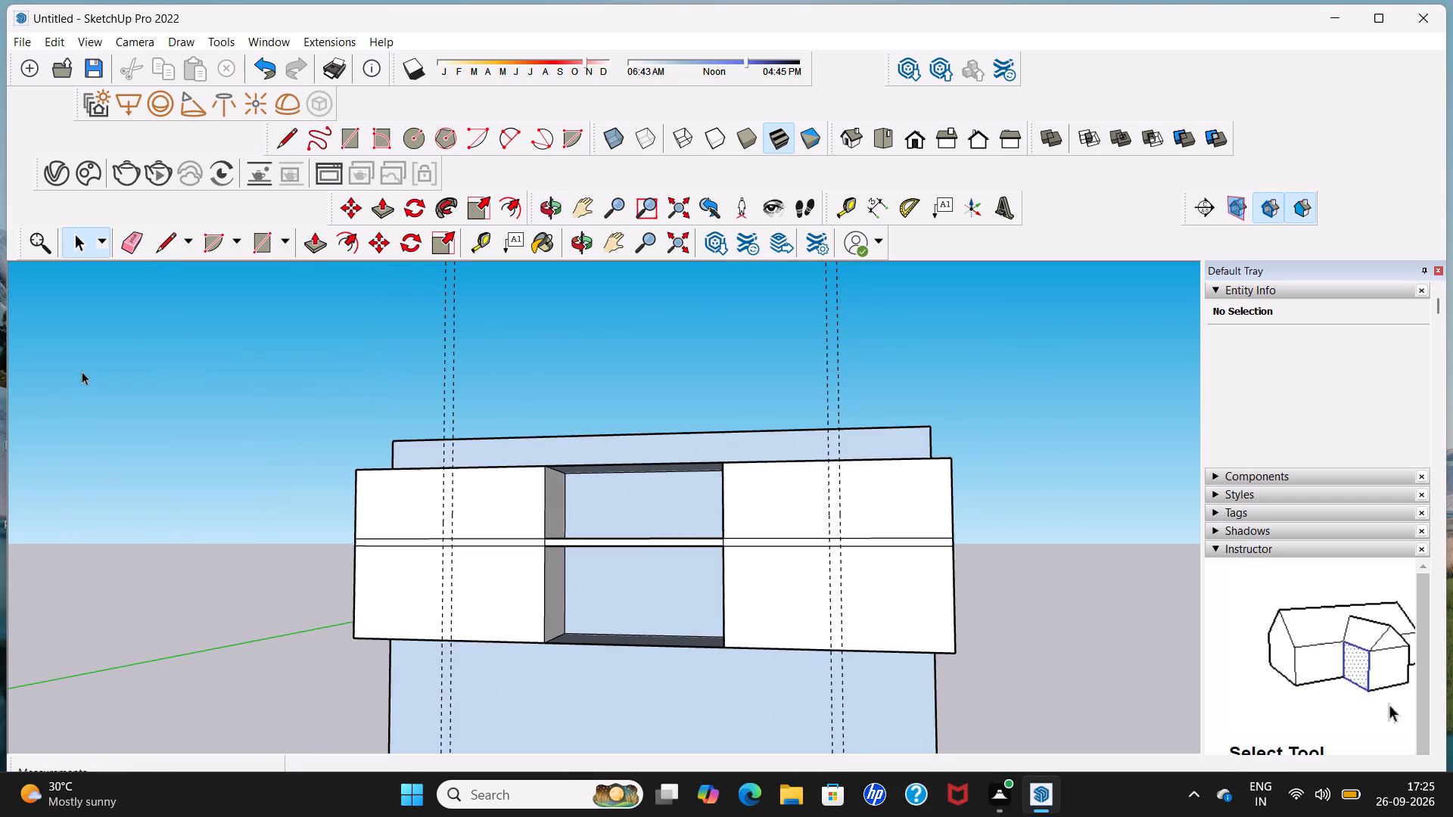
Draw a vertical line about 3' long along the outer guide on the left section's front, from bottom edge to top edge.
click(163, 254)
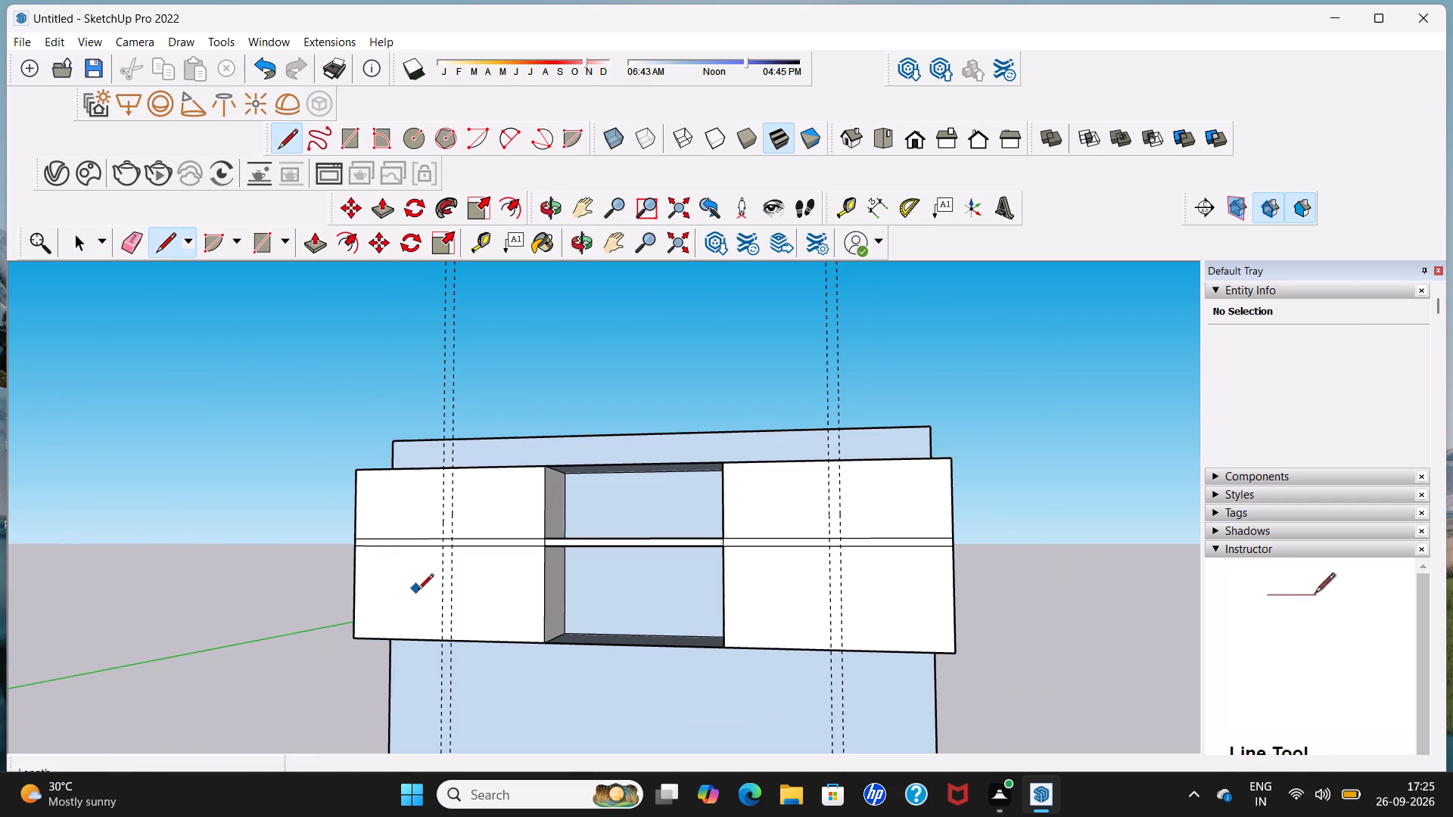
click(443, 635)
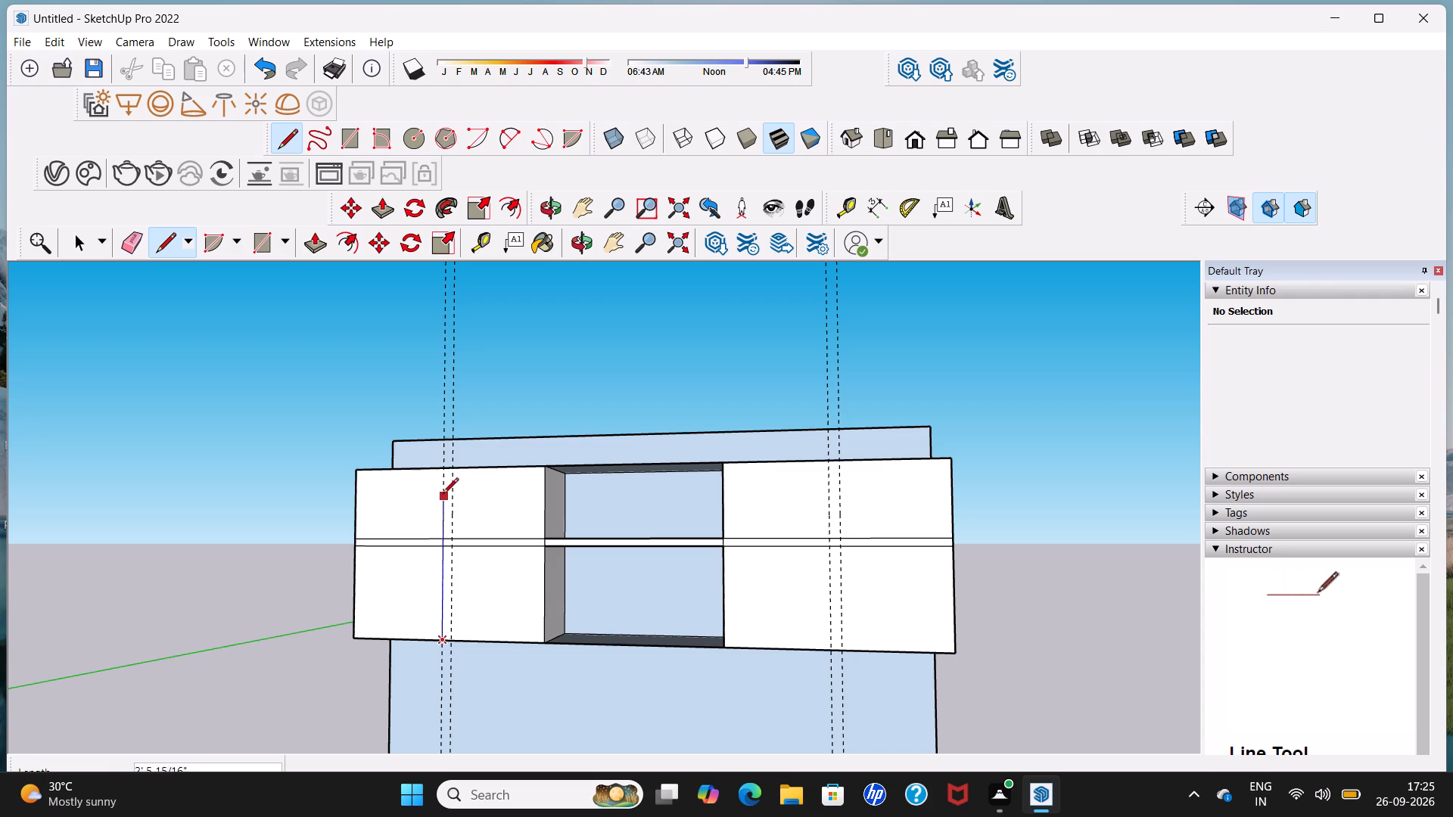
click(443, 474)
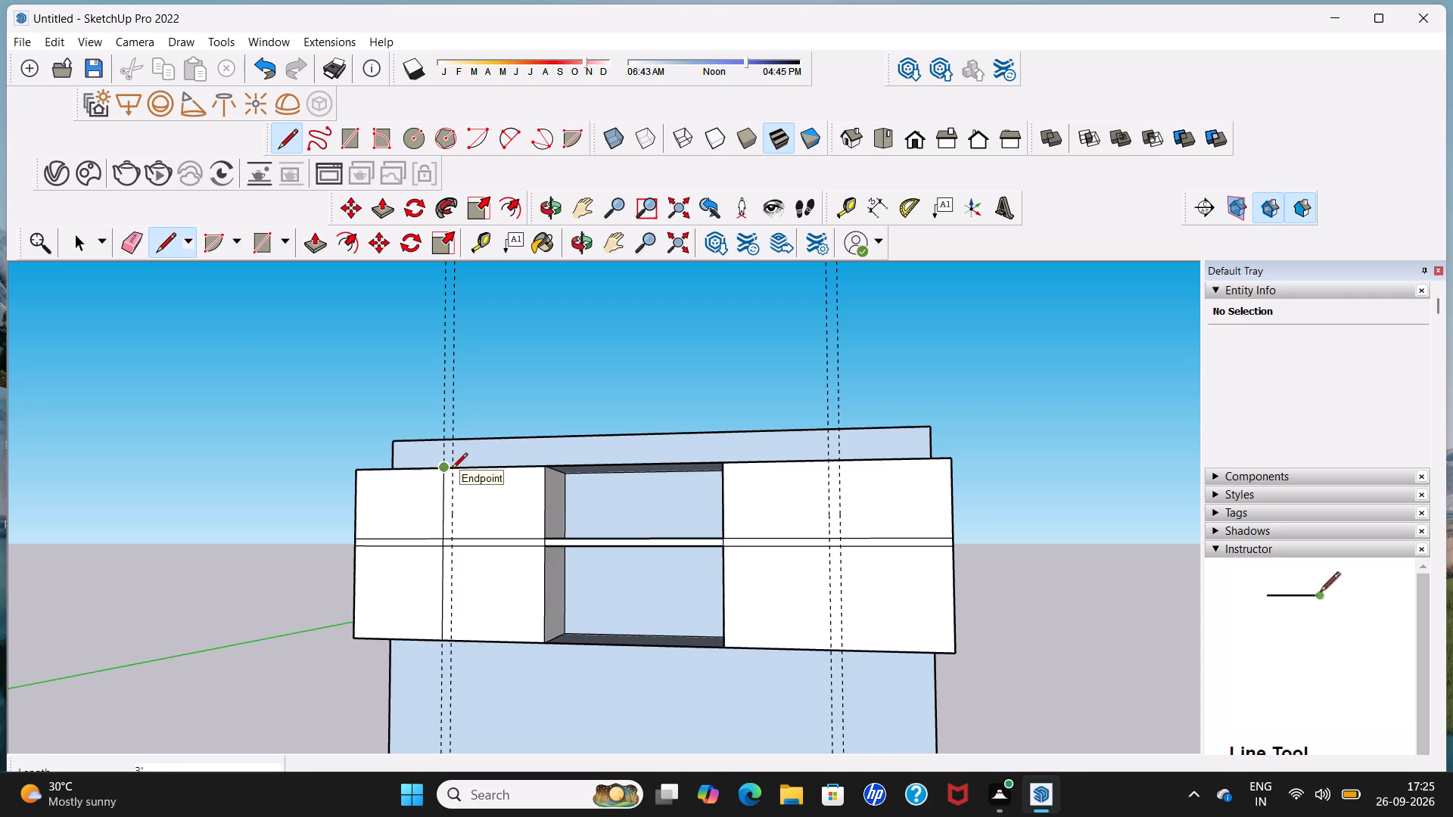
click(452, 470)
key(space)
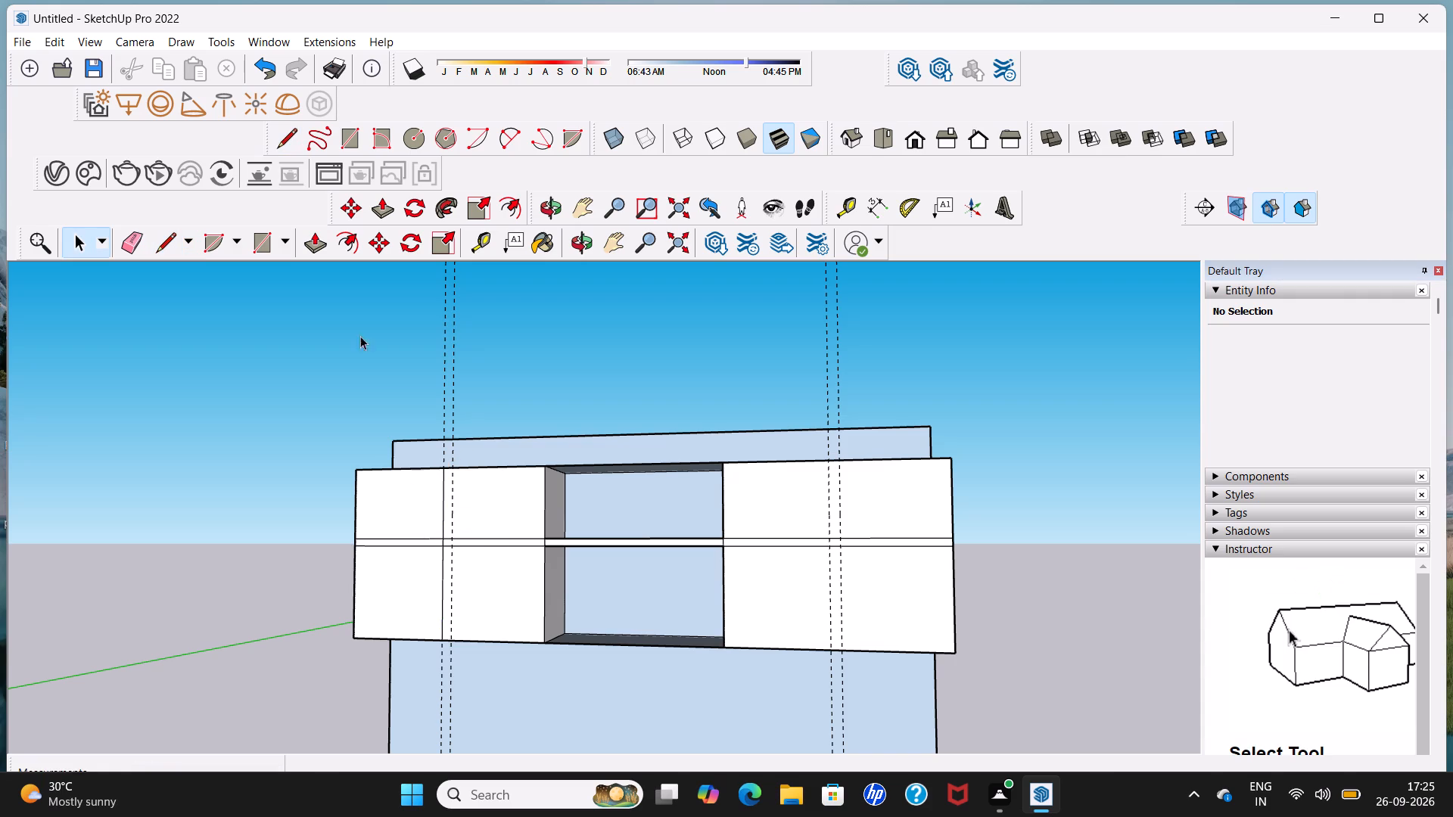
Draw a vertical line about 3' long along the inner guide on the left section's front, from top edge to bottom edge.
click(155, 244)
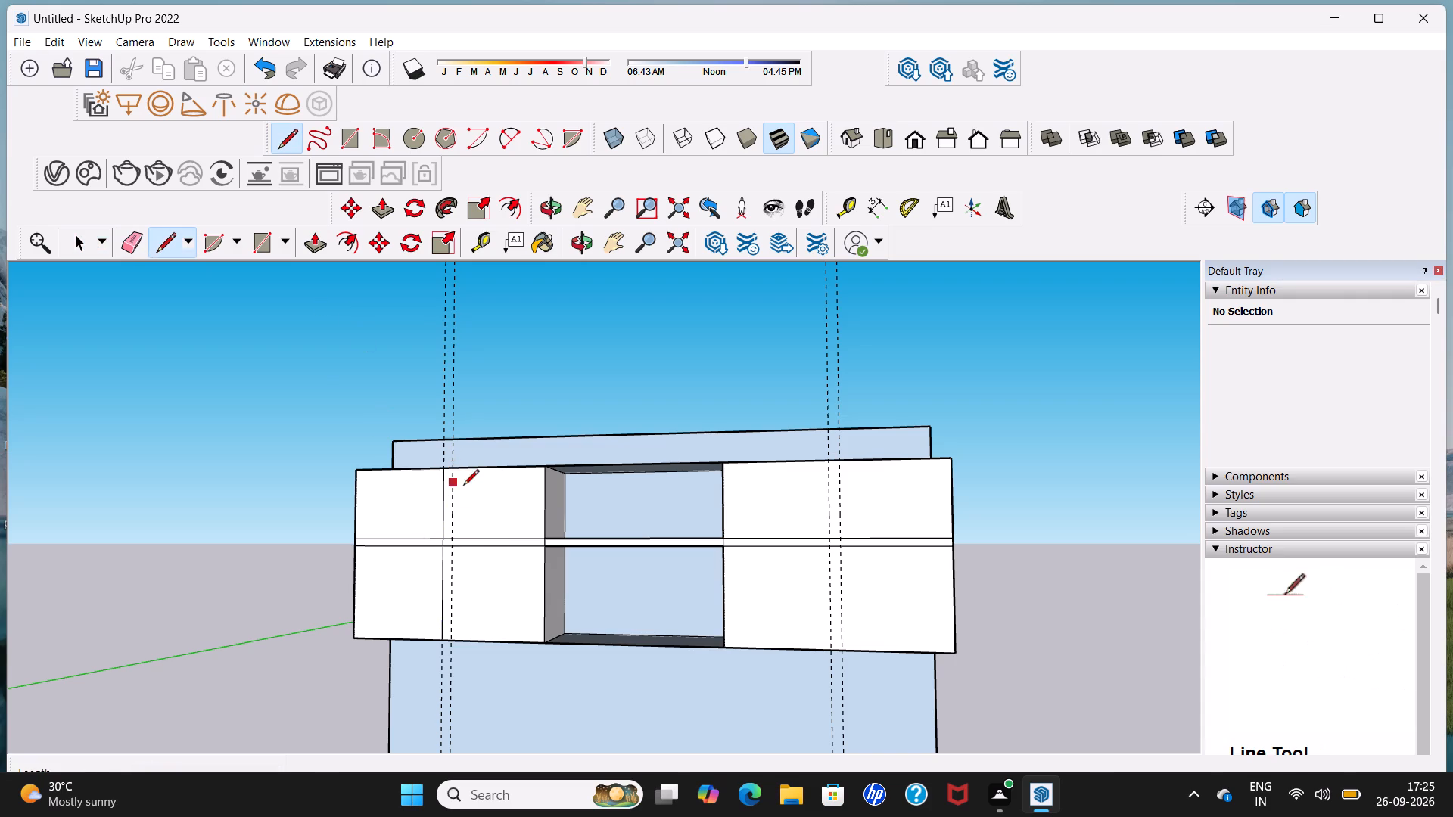
scroll(465, 486, up, 2)
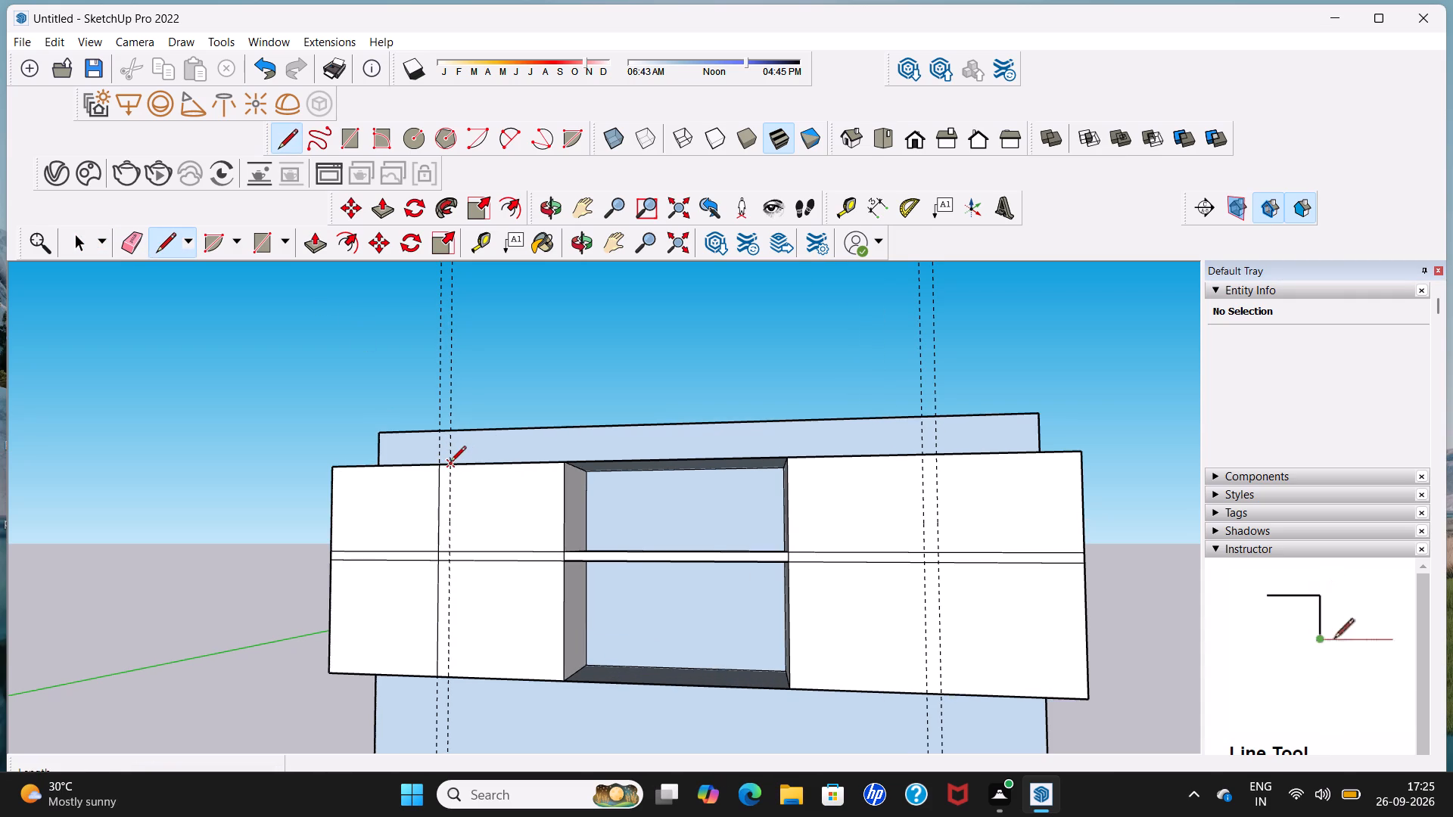
click(450, 463)
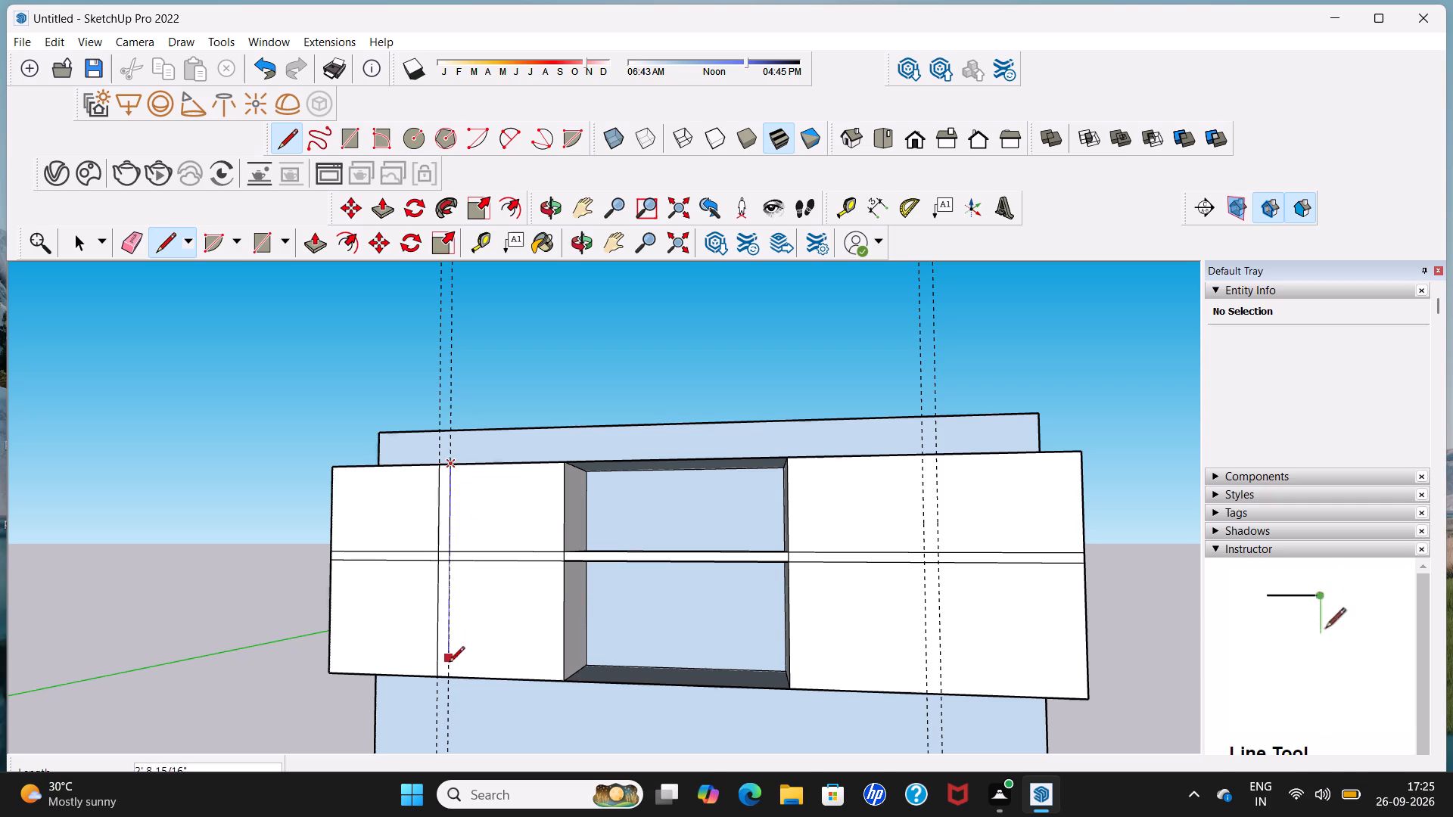
click(450, 682)
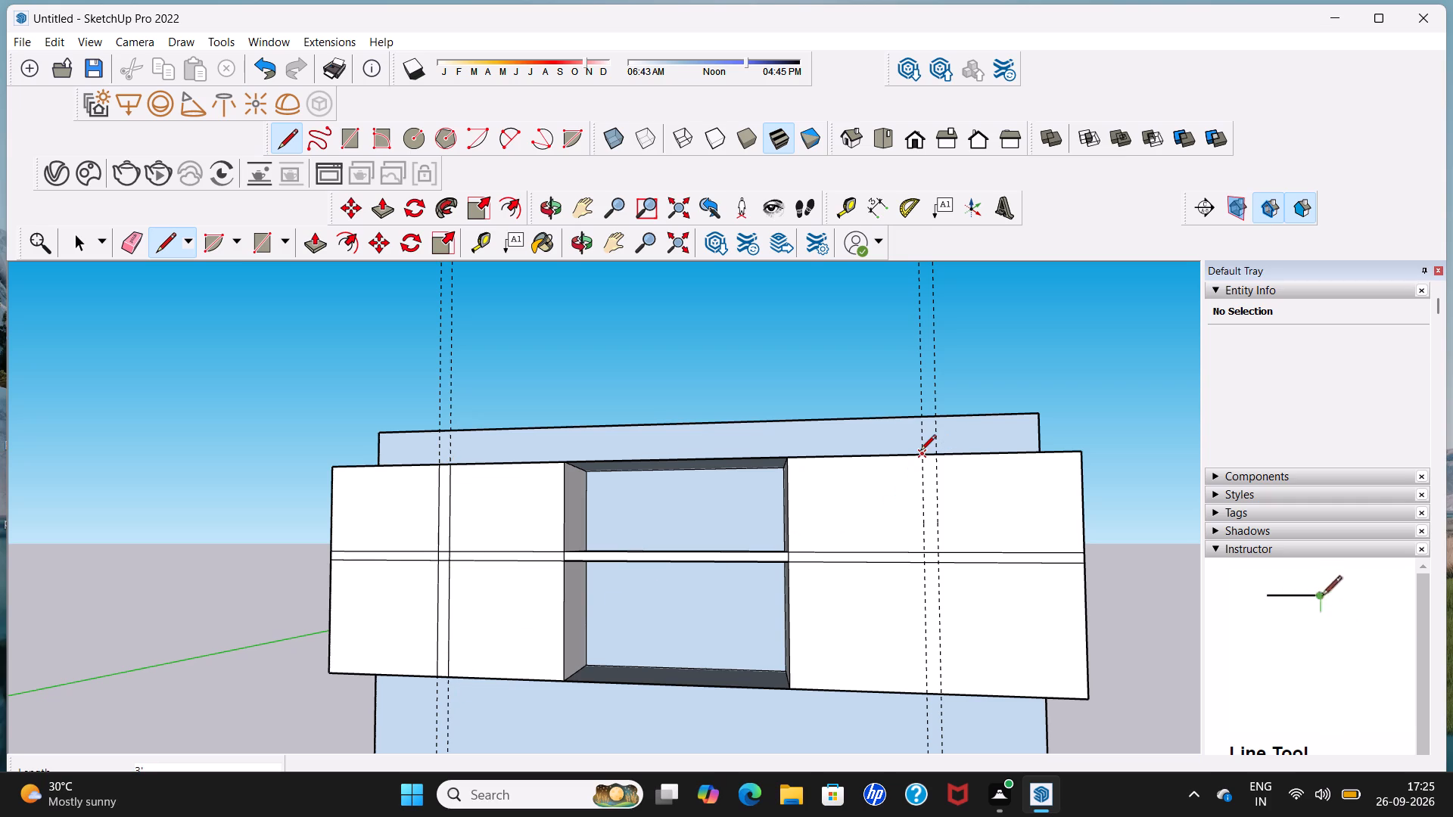
Draw two vertical lines about 3' long along both guides on the right section's front, from top edge to bottom edge.
click(920, 452)
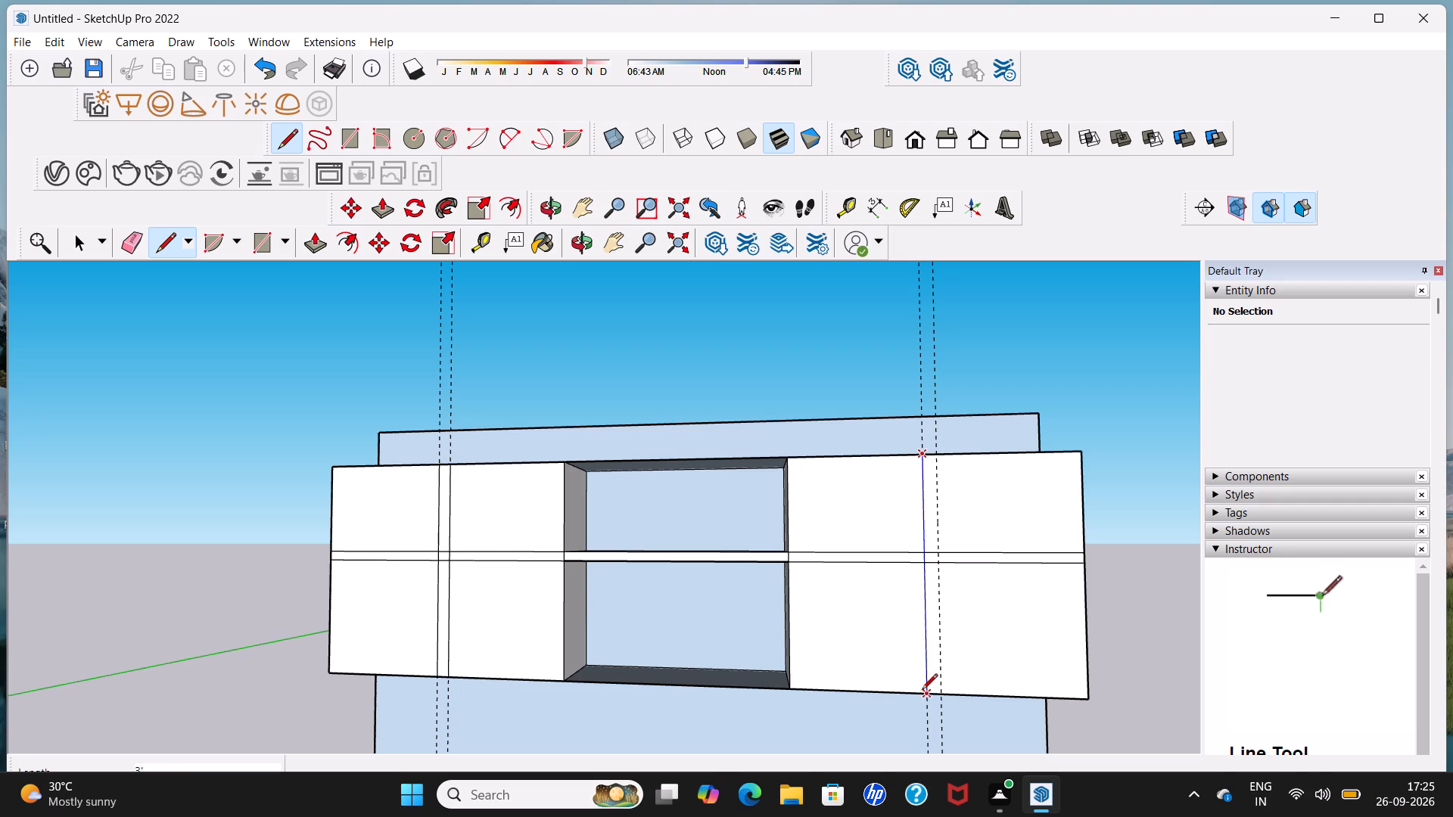
click(922, 691)
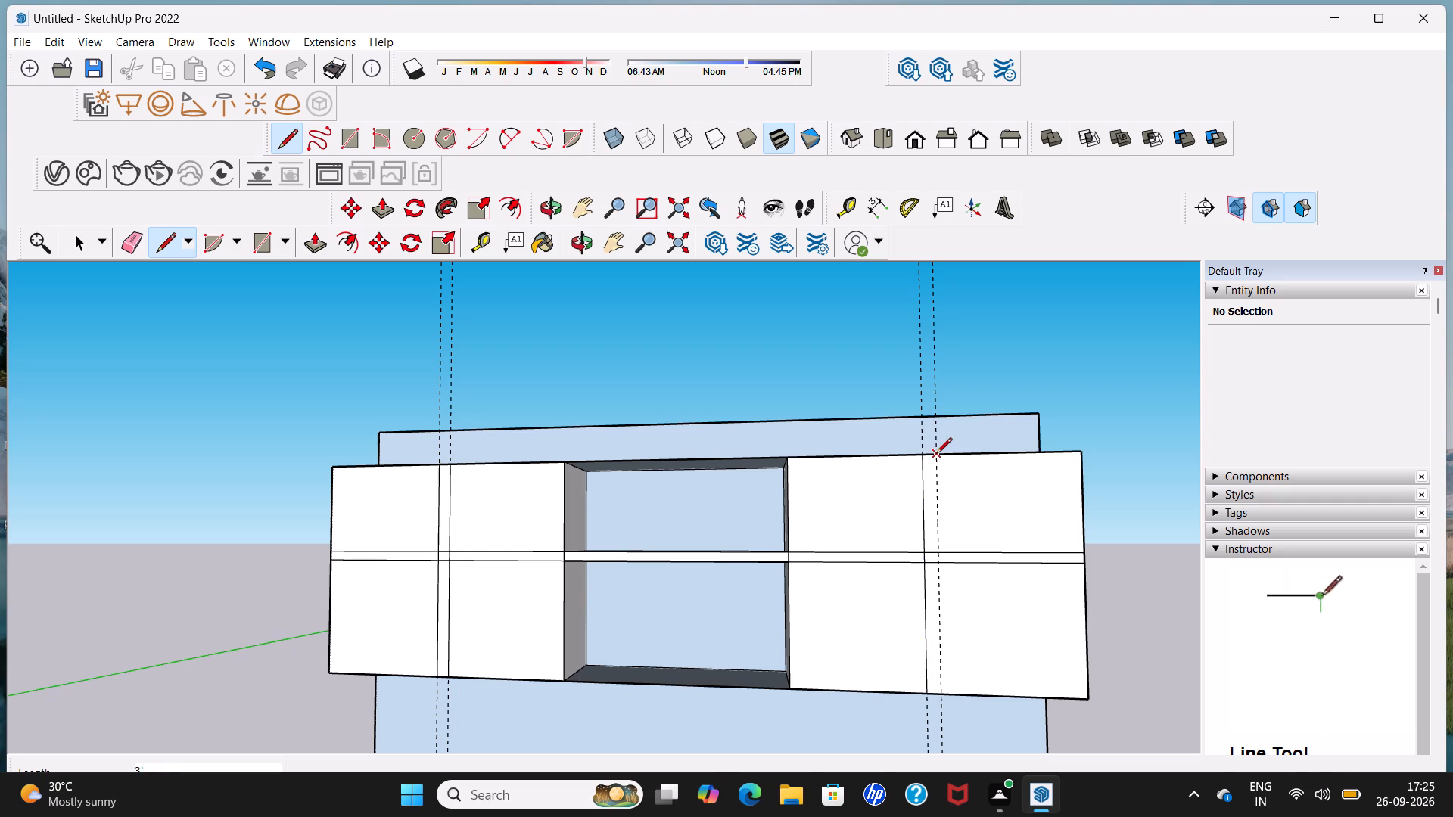
click(936, 455)
click(938, 697)
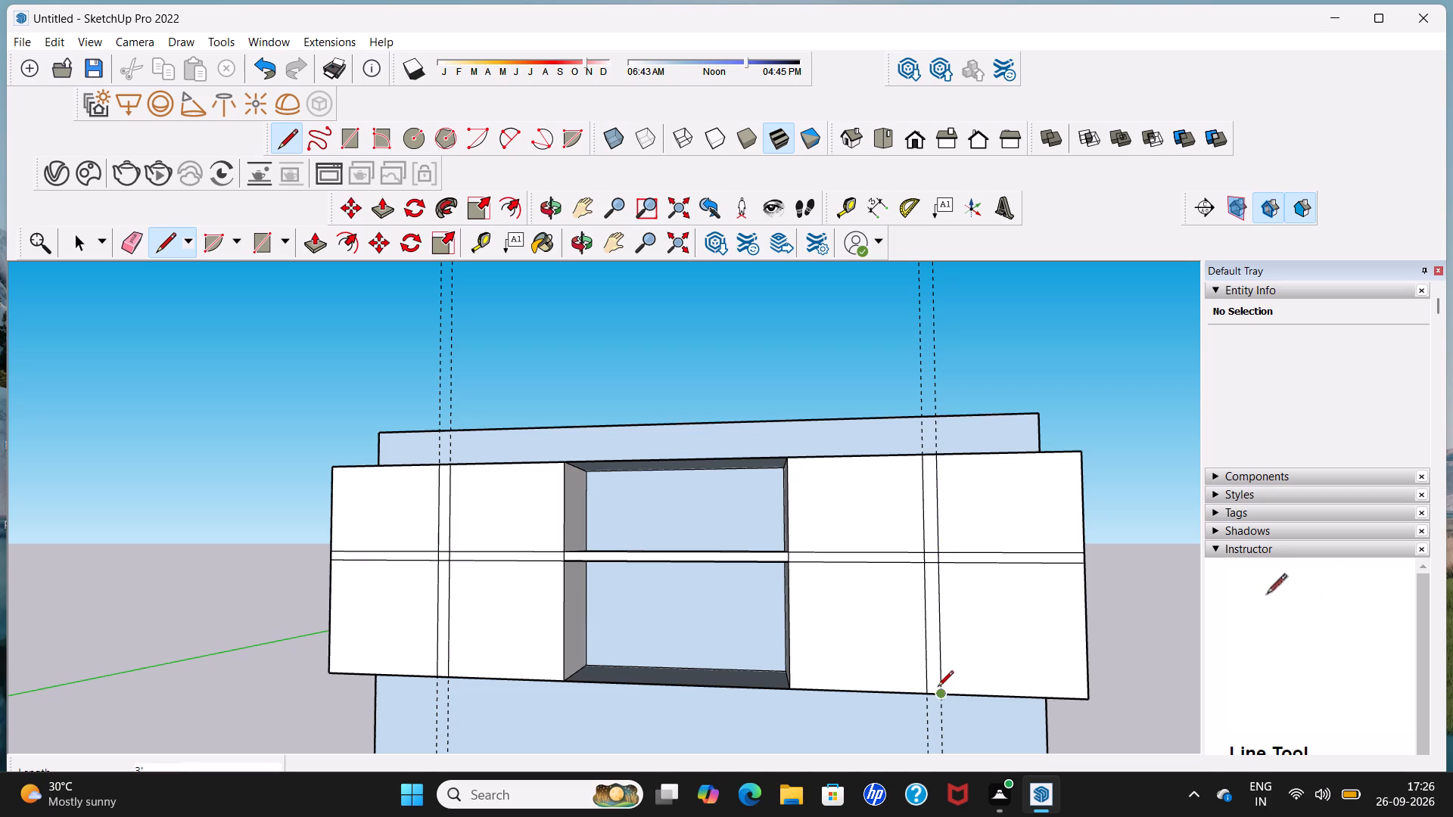
key(space)
Erase the four short line segments inside the strip crossing on the left section's front, along with both vertical guides there.
scroll(938, 678, down, 5)
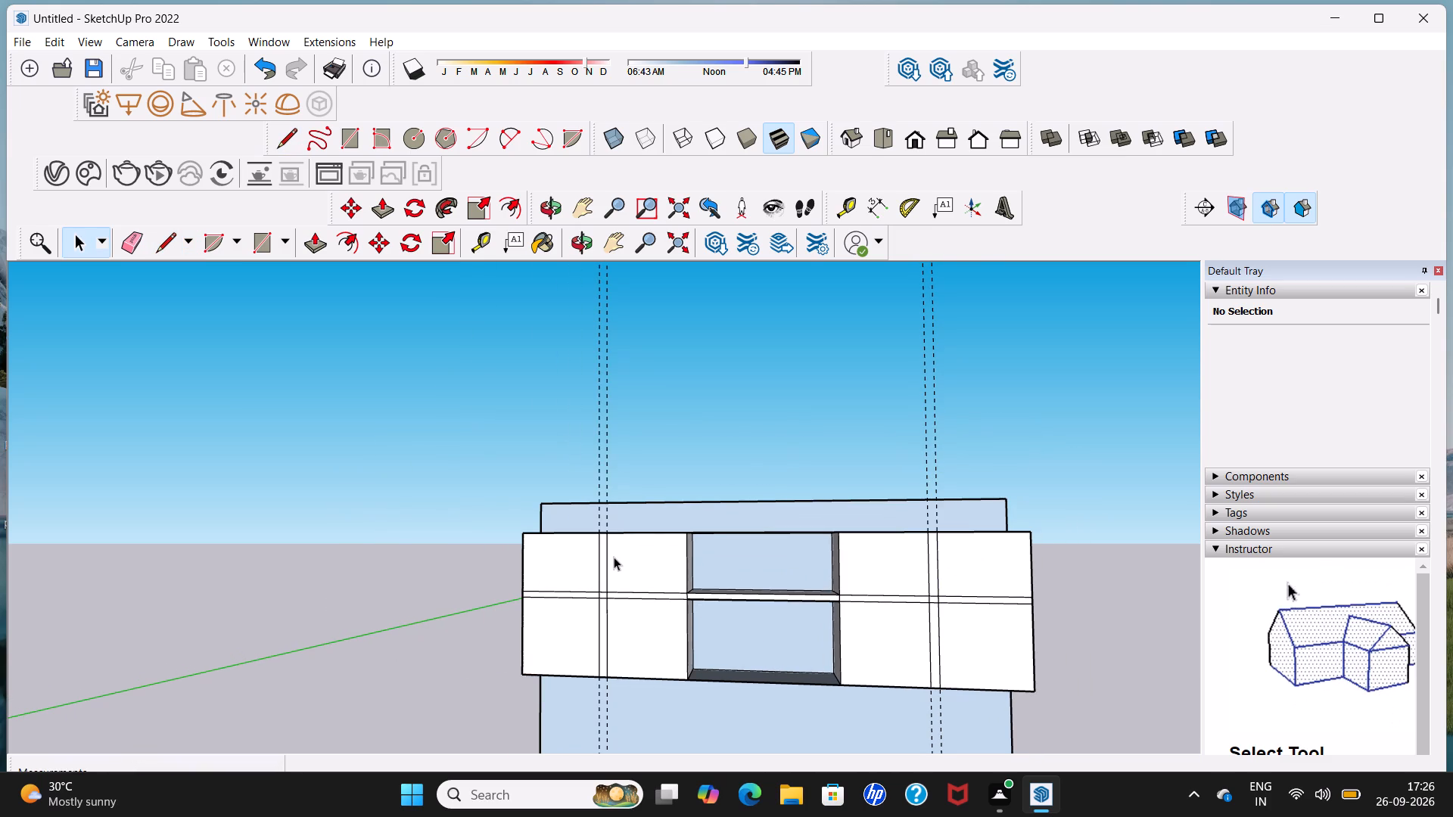
scroll(607, 596, up, 3)
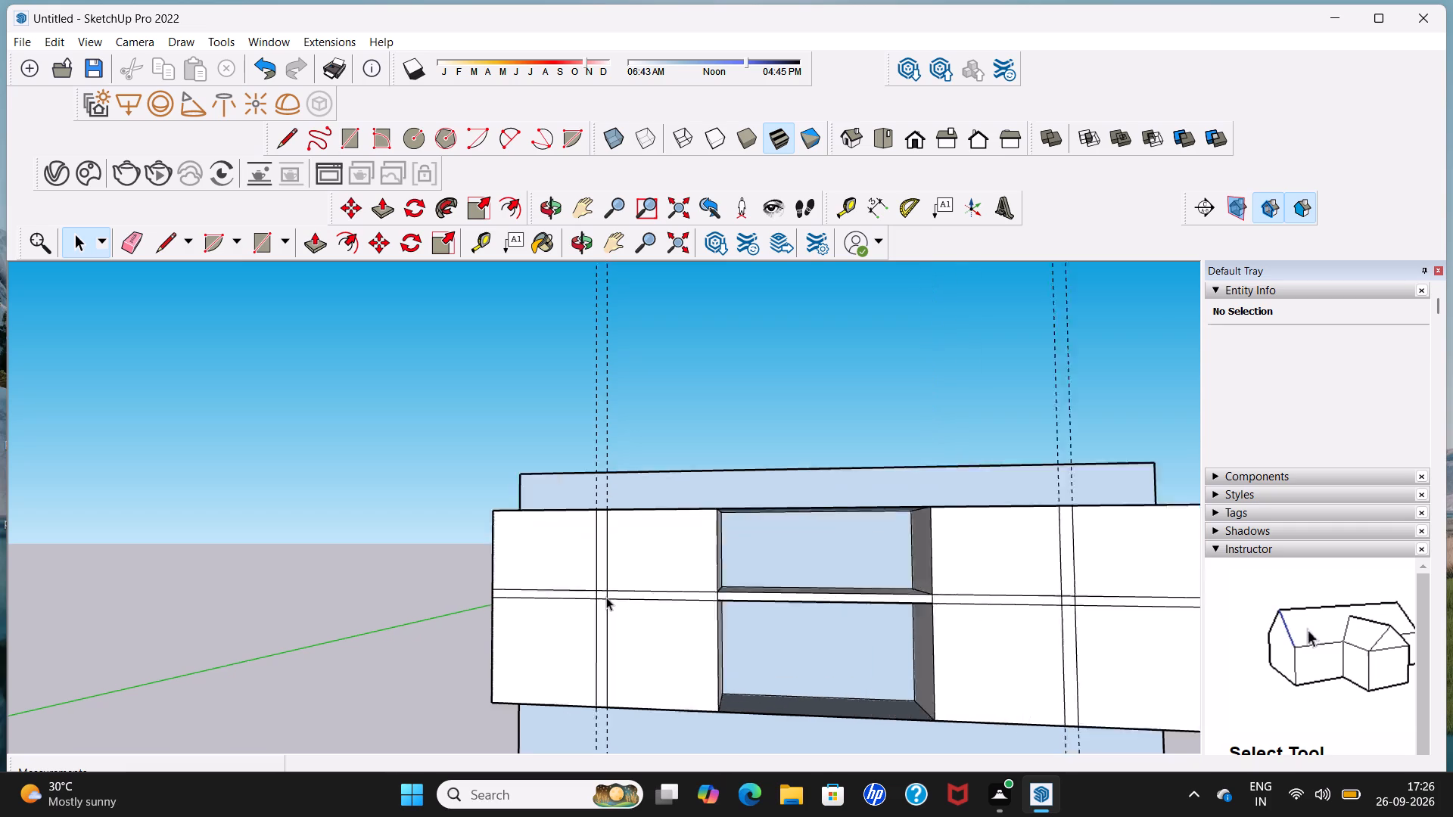
scroll(606, 597, up, 2)
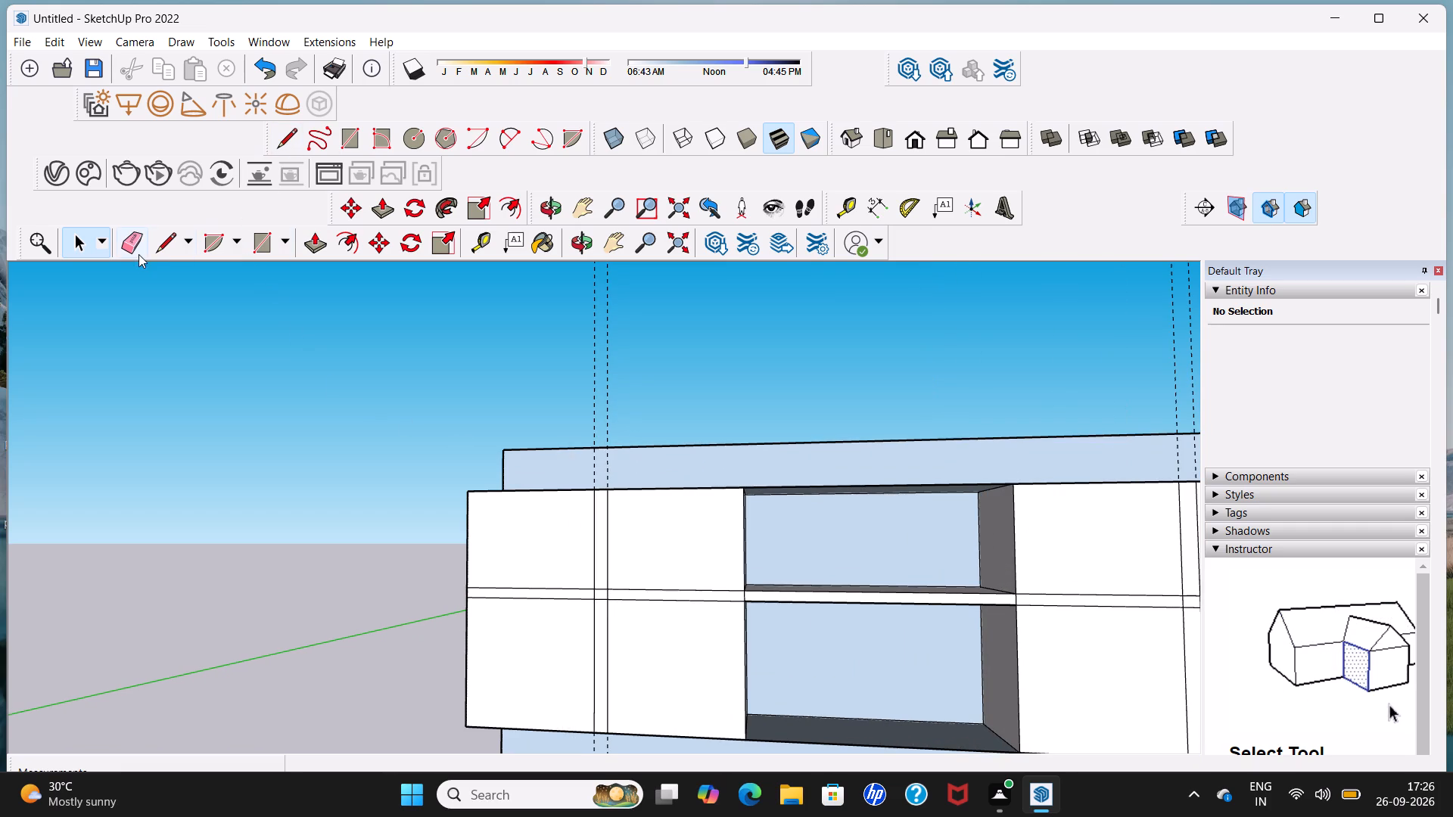
click(135, 248)
scroll(590, 553, up, 5)
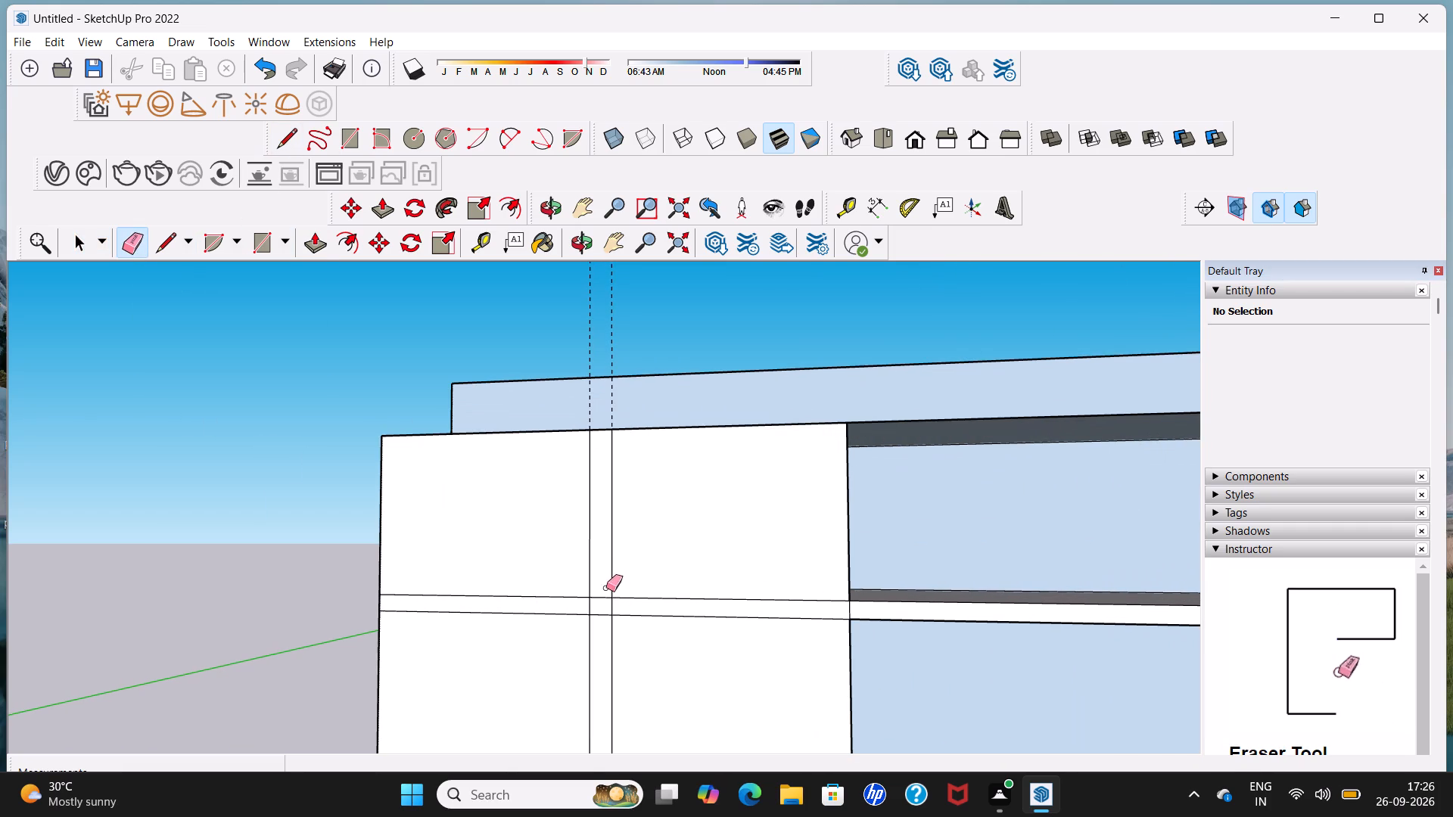
click(604, 597)
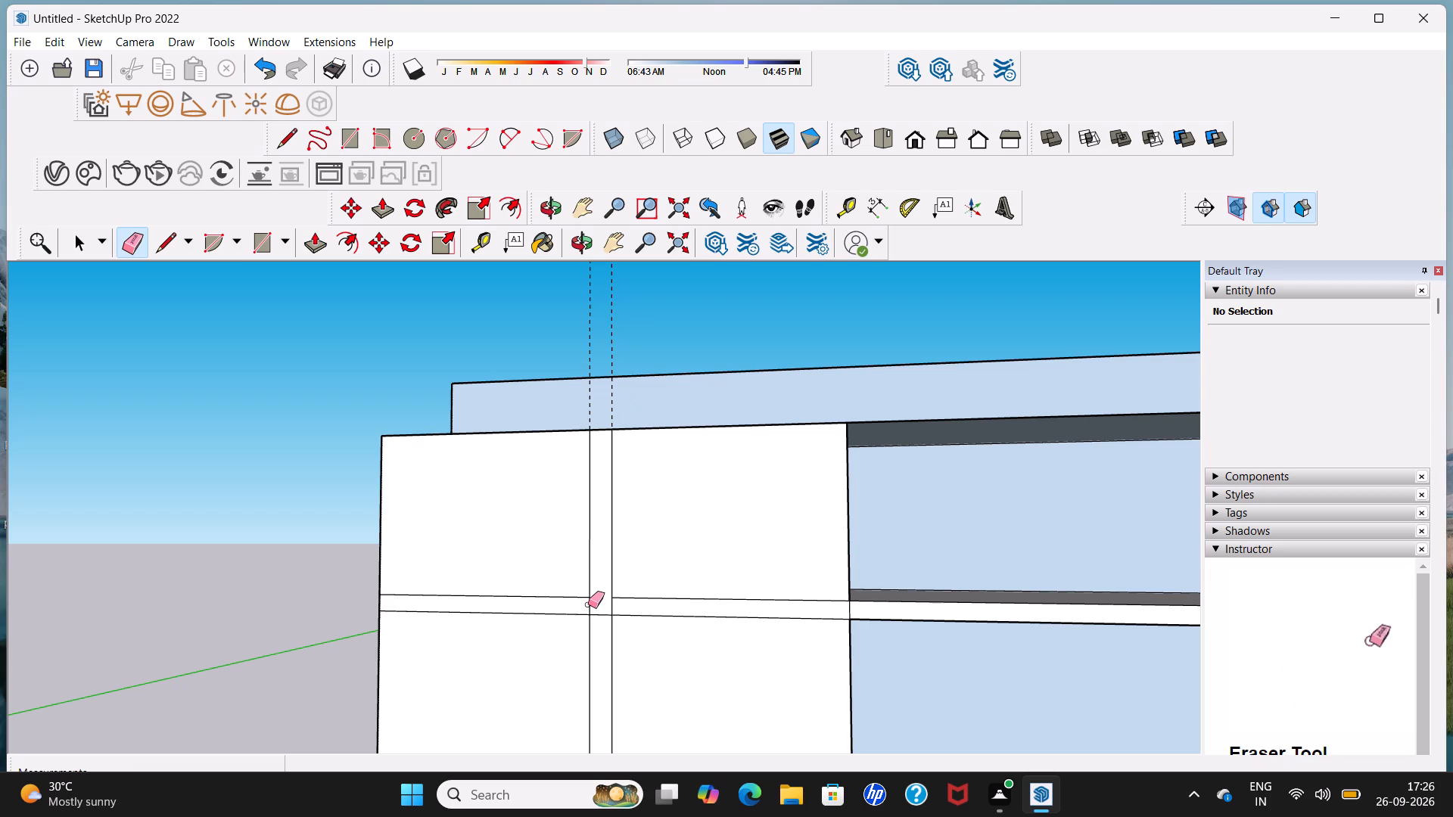
click(588, 604)
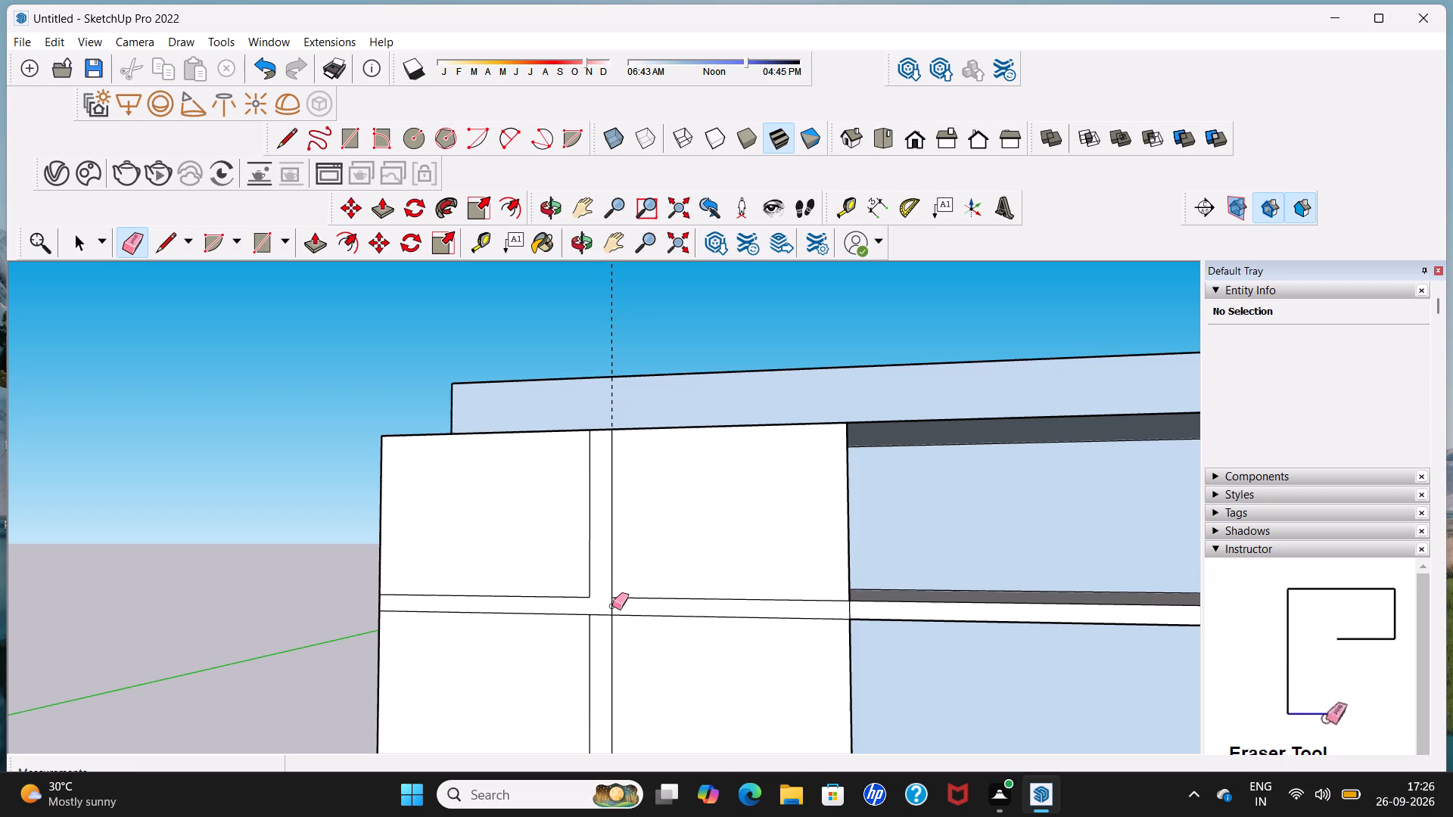
click(612, 606)
click(601, 615)
Erase the four short line segments inside the strip crossing on the right section's front, along with both vertical guides there.
scroll(624, 565, down, 6)
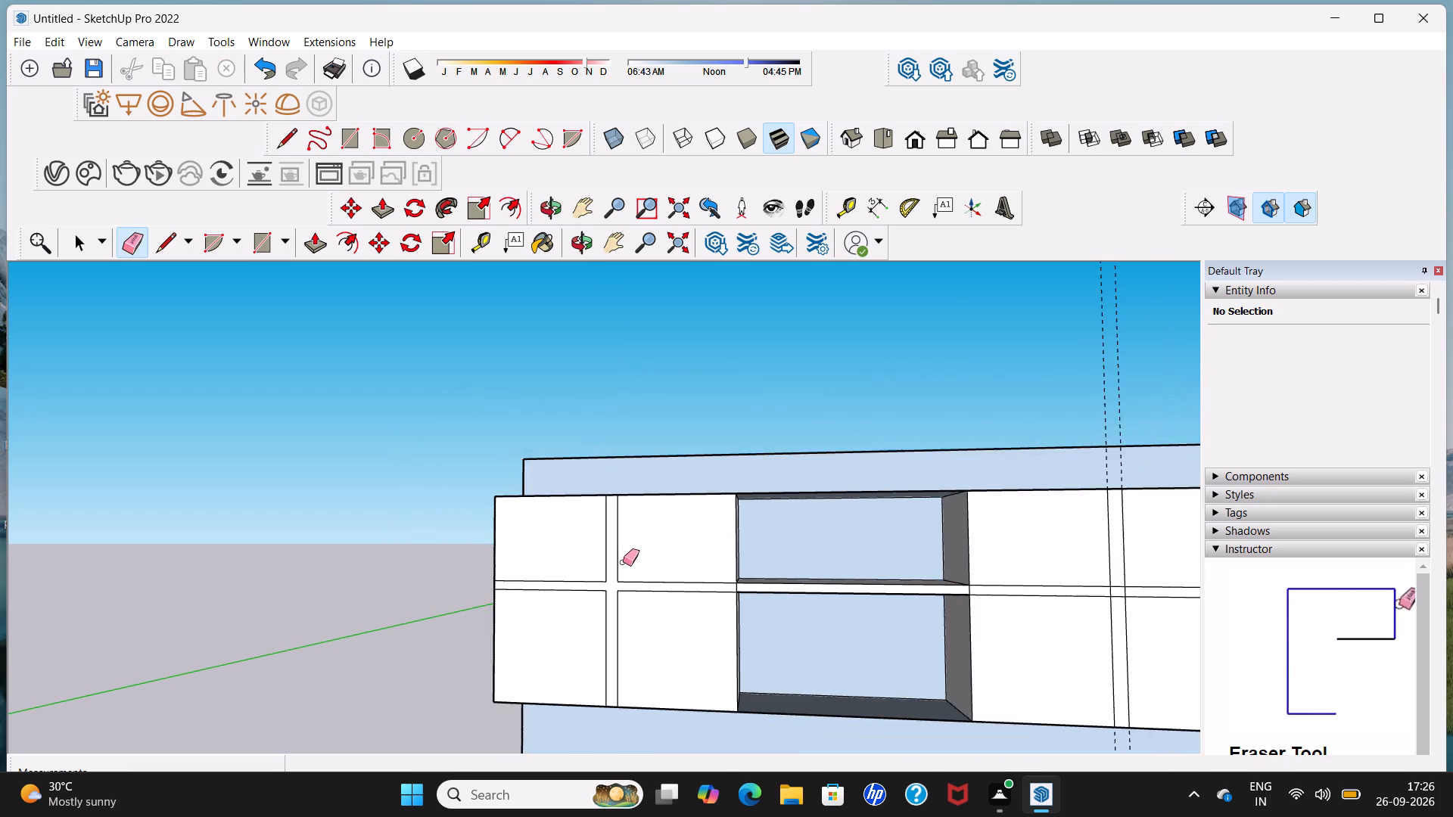
scroll(623, 562, down, 4)
scroll(1028, 593, up, 5)
scroll(969, 568, up, 4)
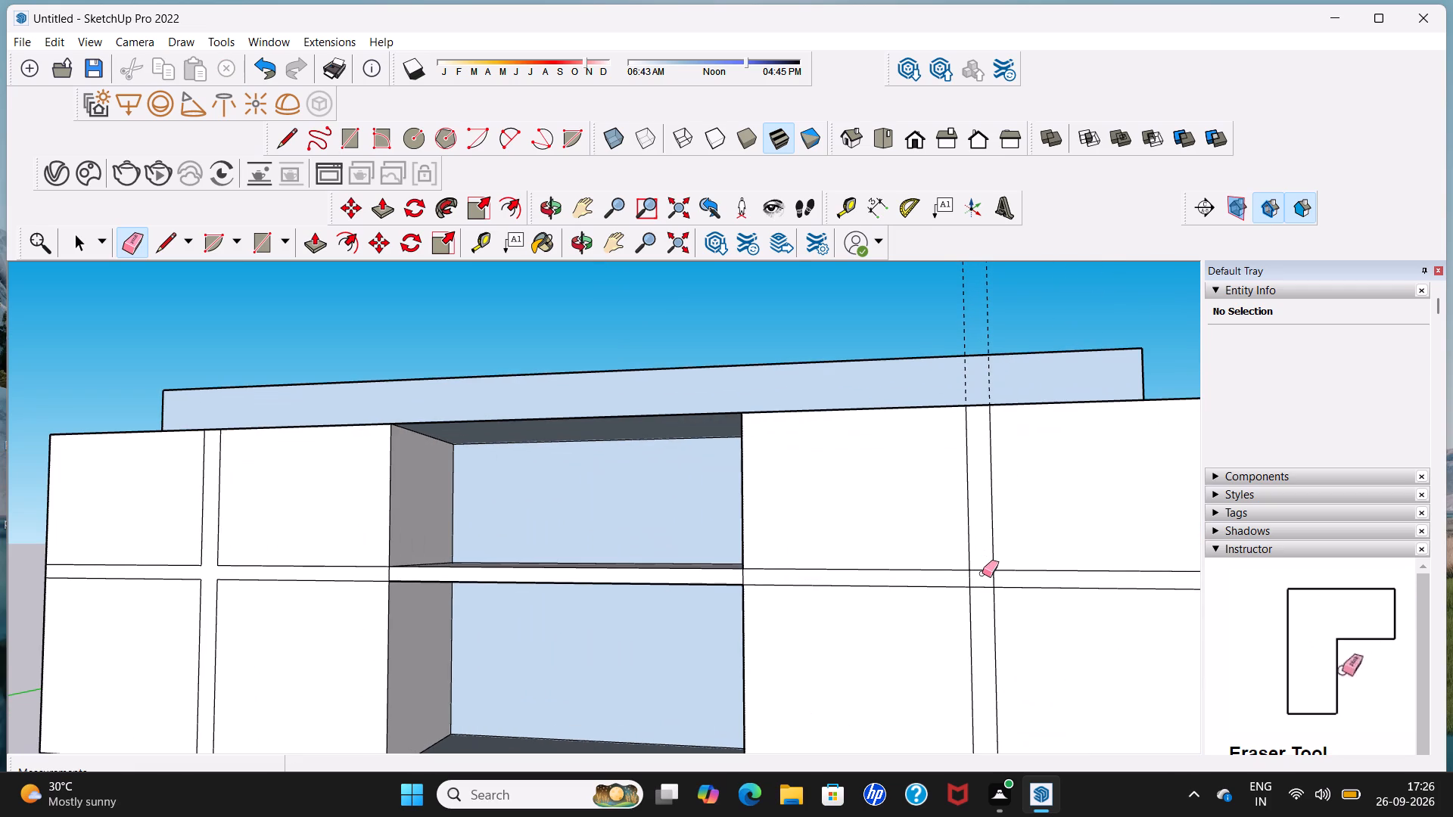
click(982, 570)
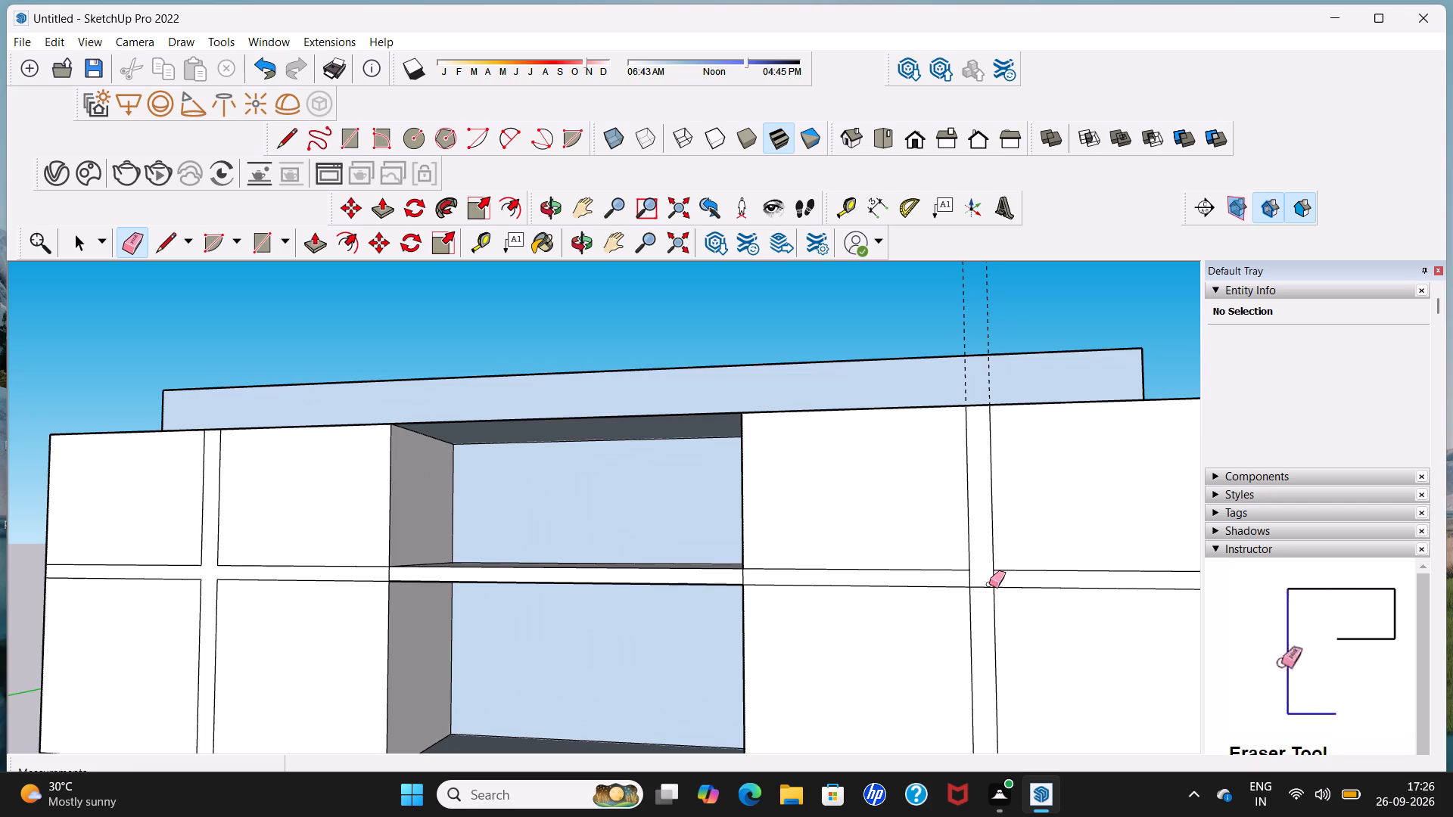
click(992, 580)
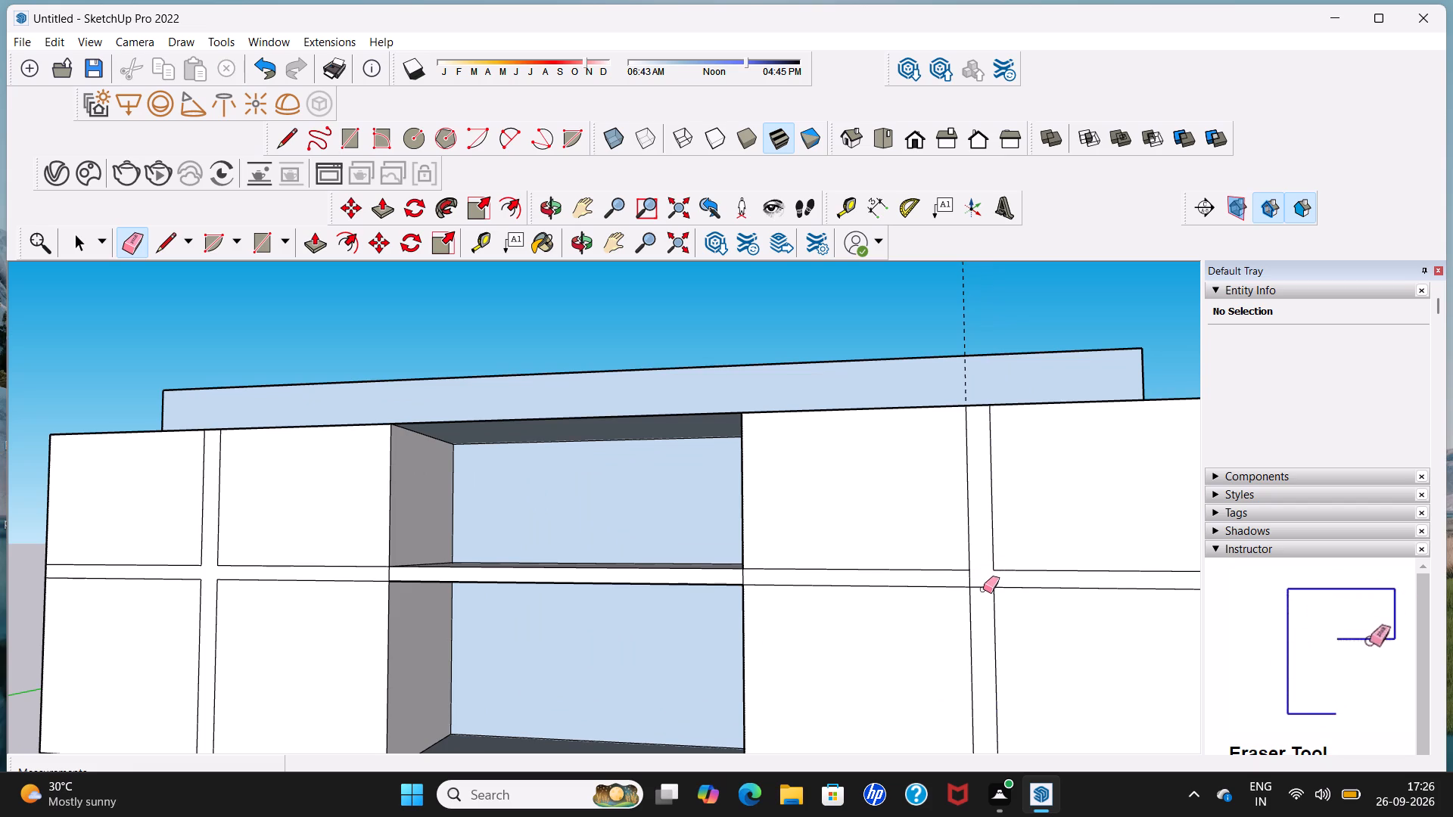
click(983, 587)
click(970, 577)
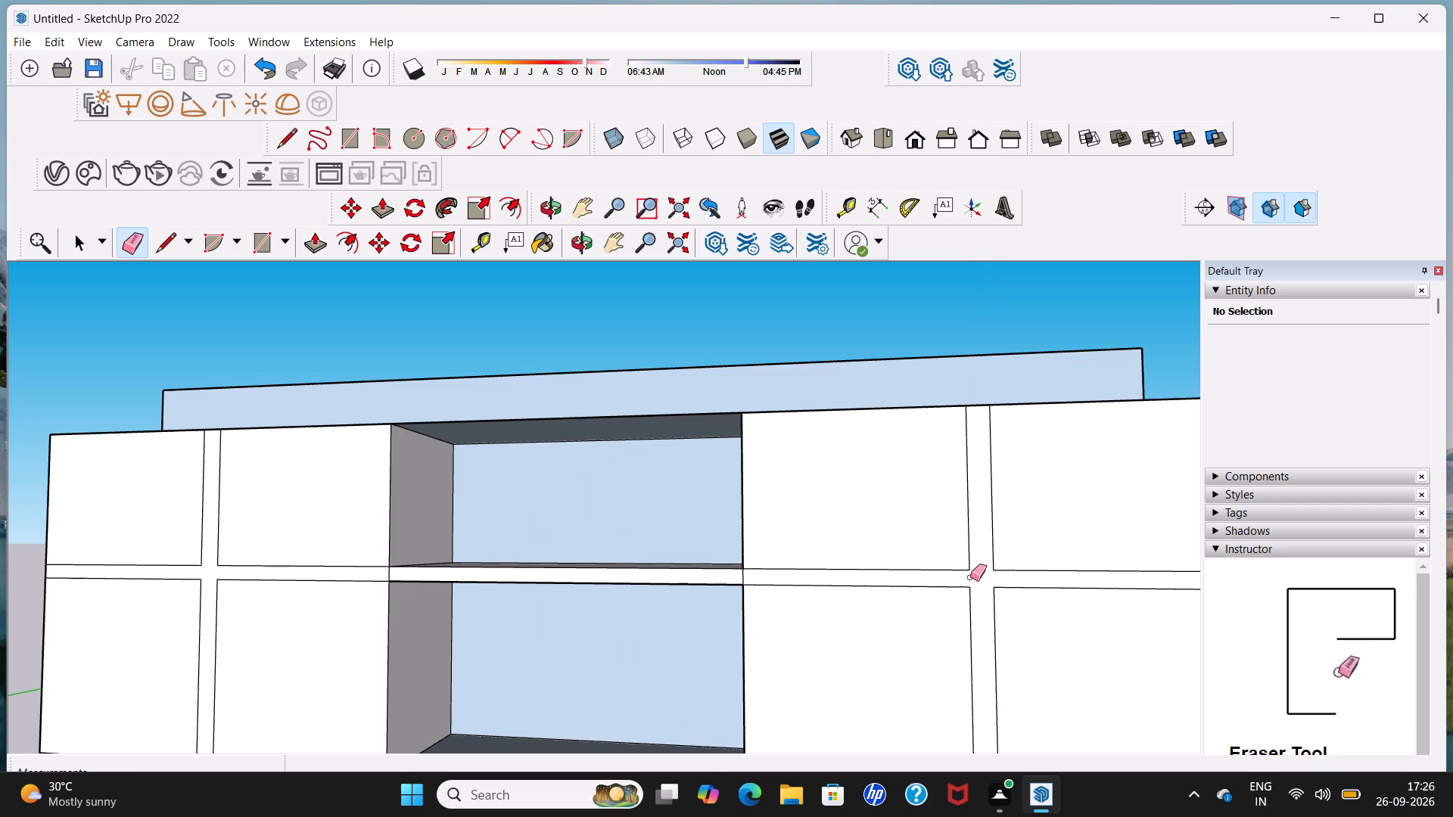
key(space)
Delete the four panel faces around the cross-shaped strip on the left section's front to open its compartments.
scroll(950, 551, down, 6)
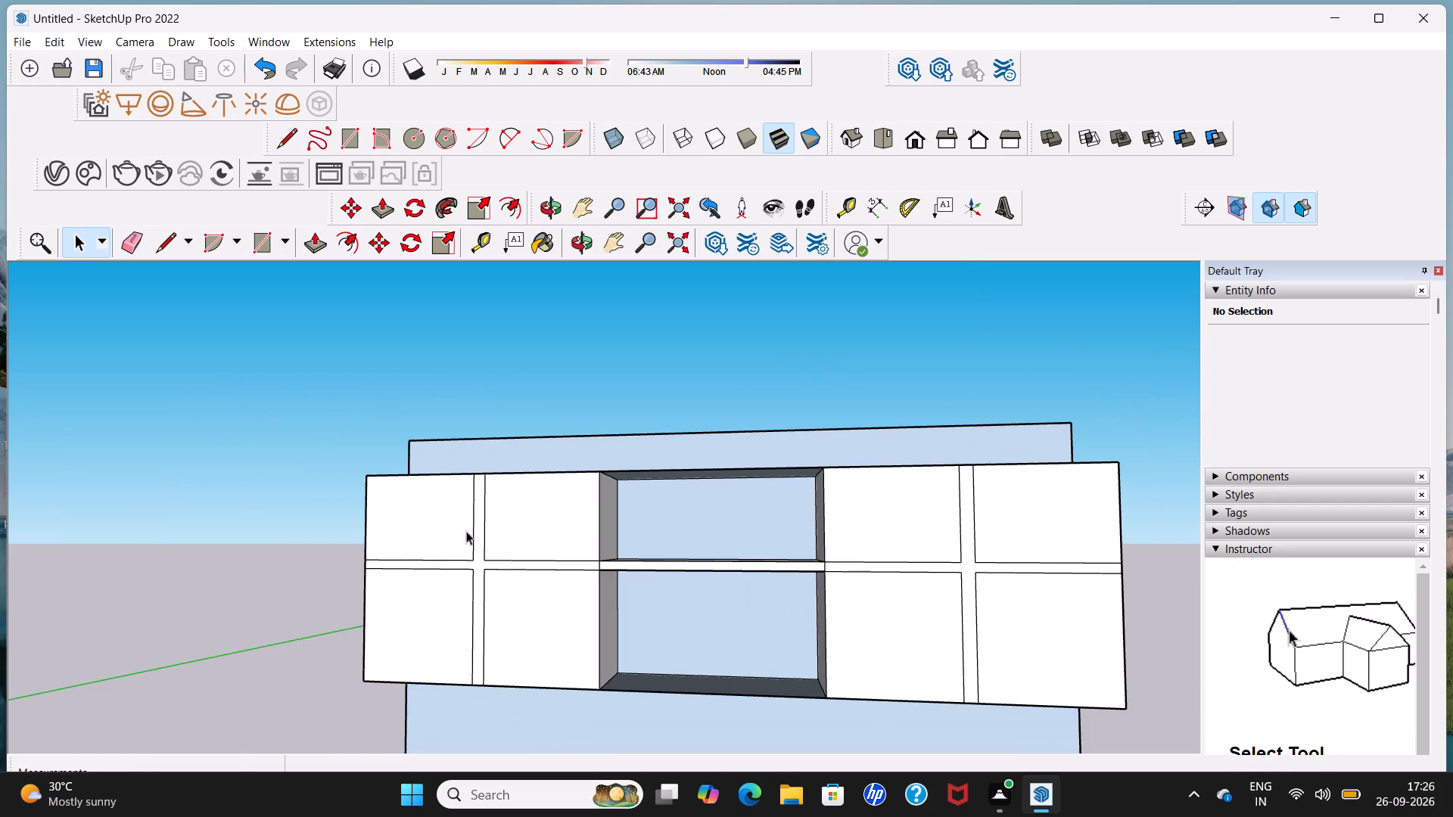
click(505, 525)
key(Delete)
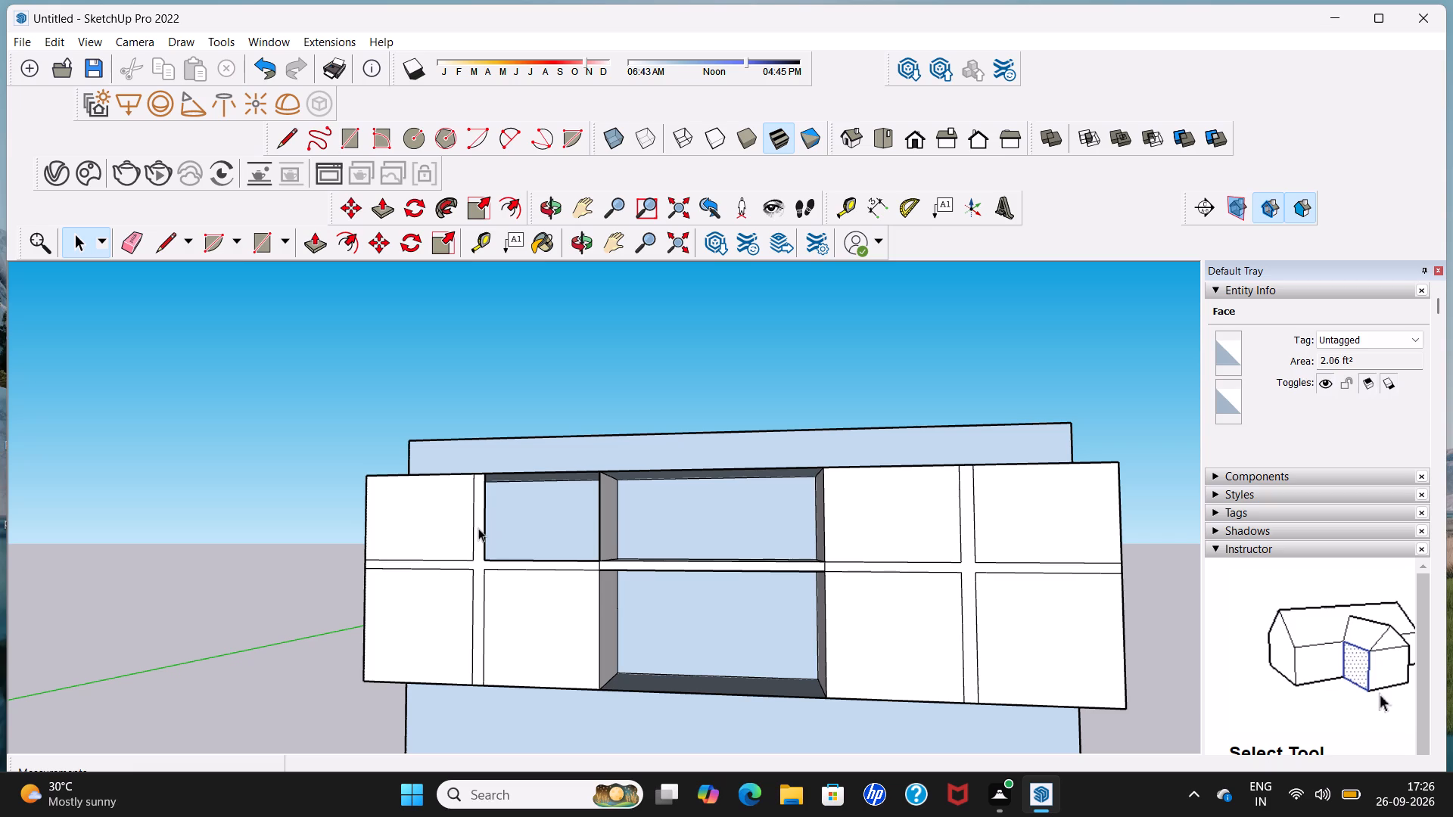
click(452, 526)
key(Delete)
click(450, 602)
key(Delete)
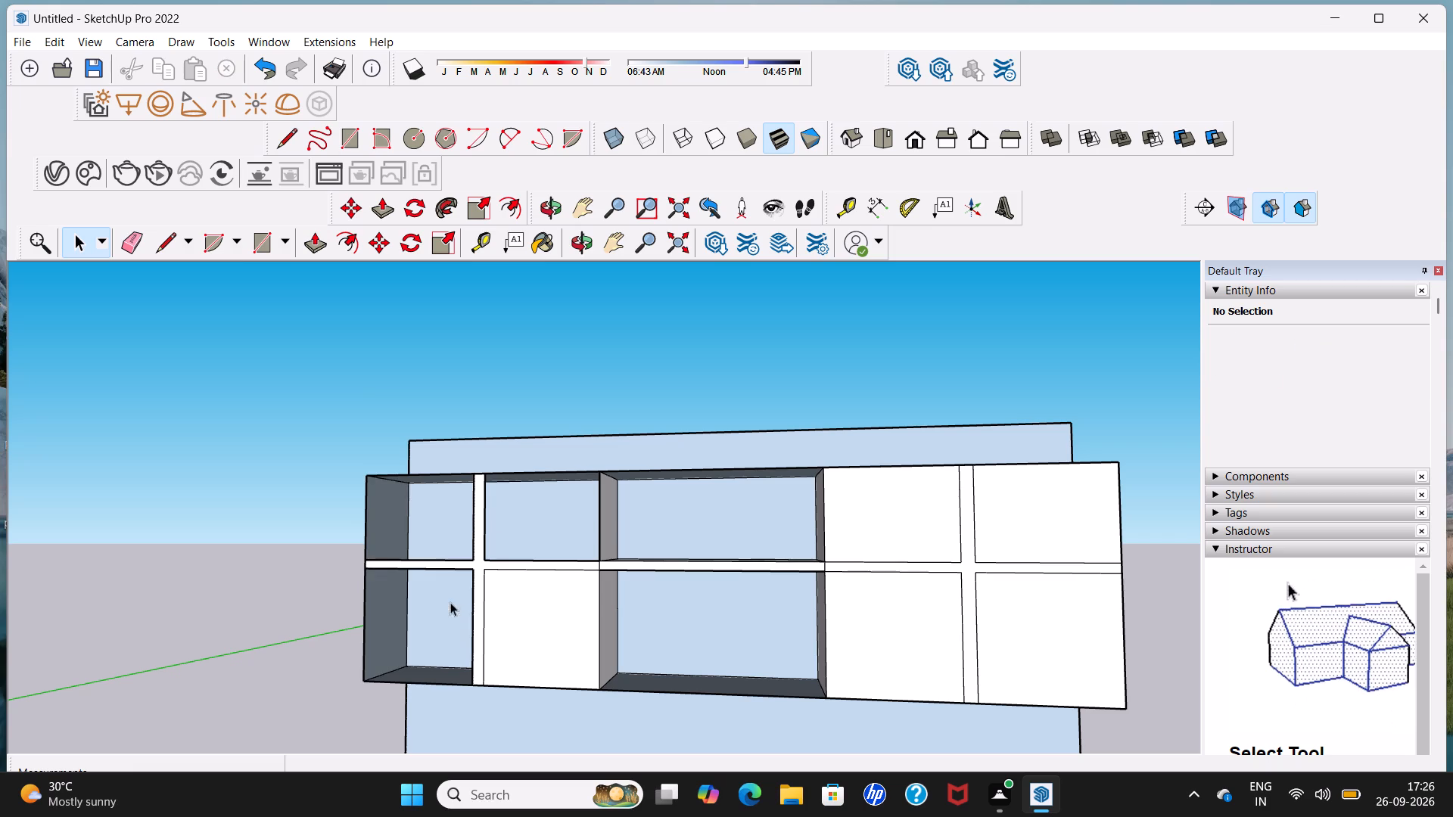
click(534, 606)
key(Delete)
Delete the four panel faces around the cross-shaped strip on the right section's front to open its compartments.
click(879, 531)
key(Delete)
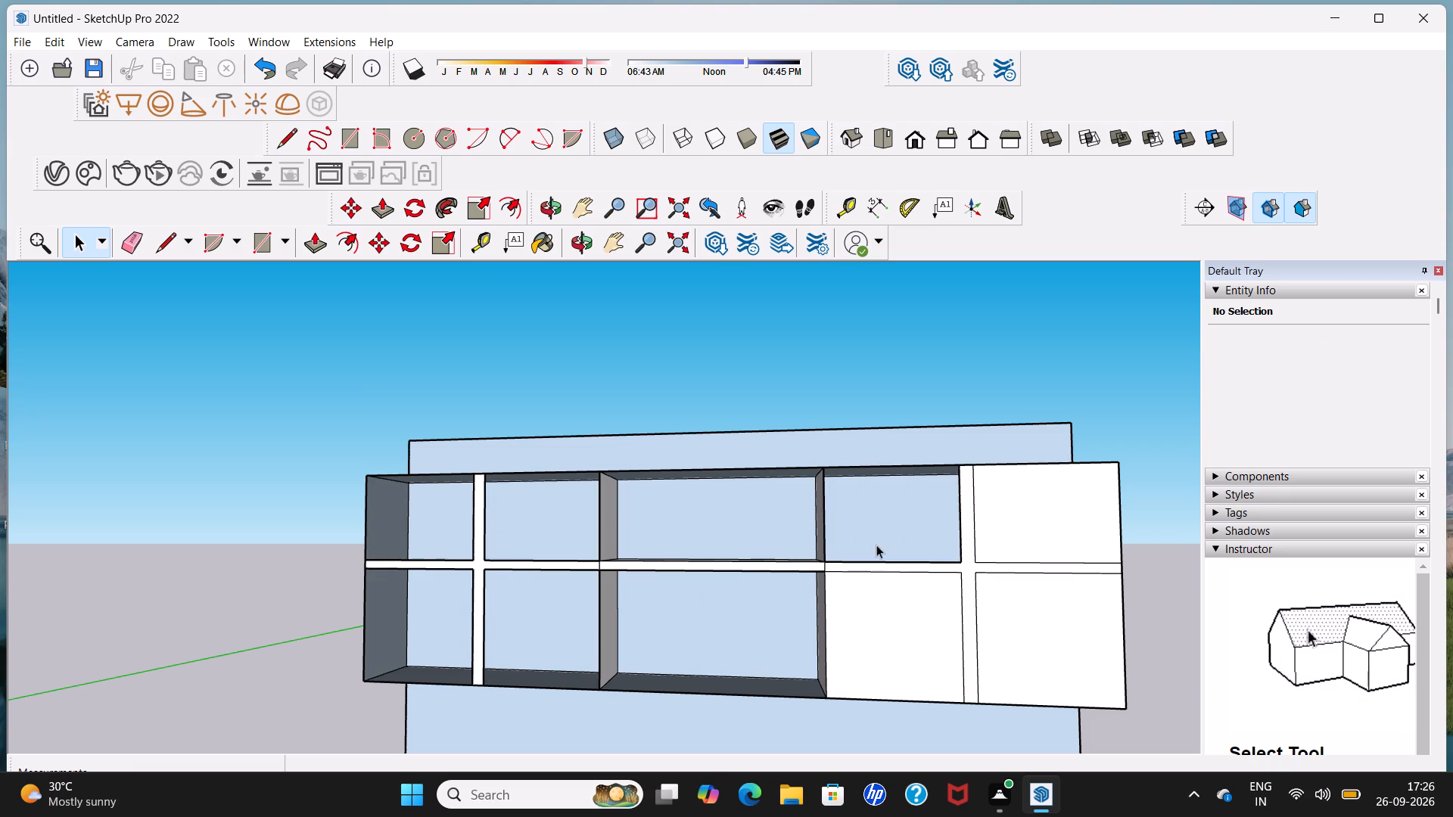
click(888, 635)
key(Delete)
click(1038, 517)
key(Delete)
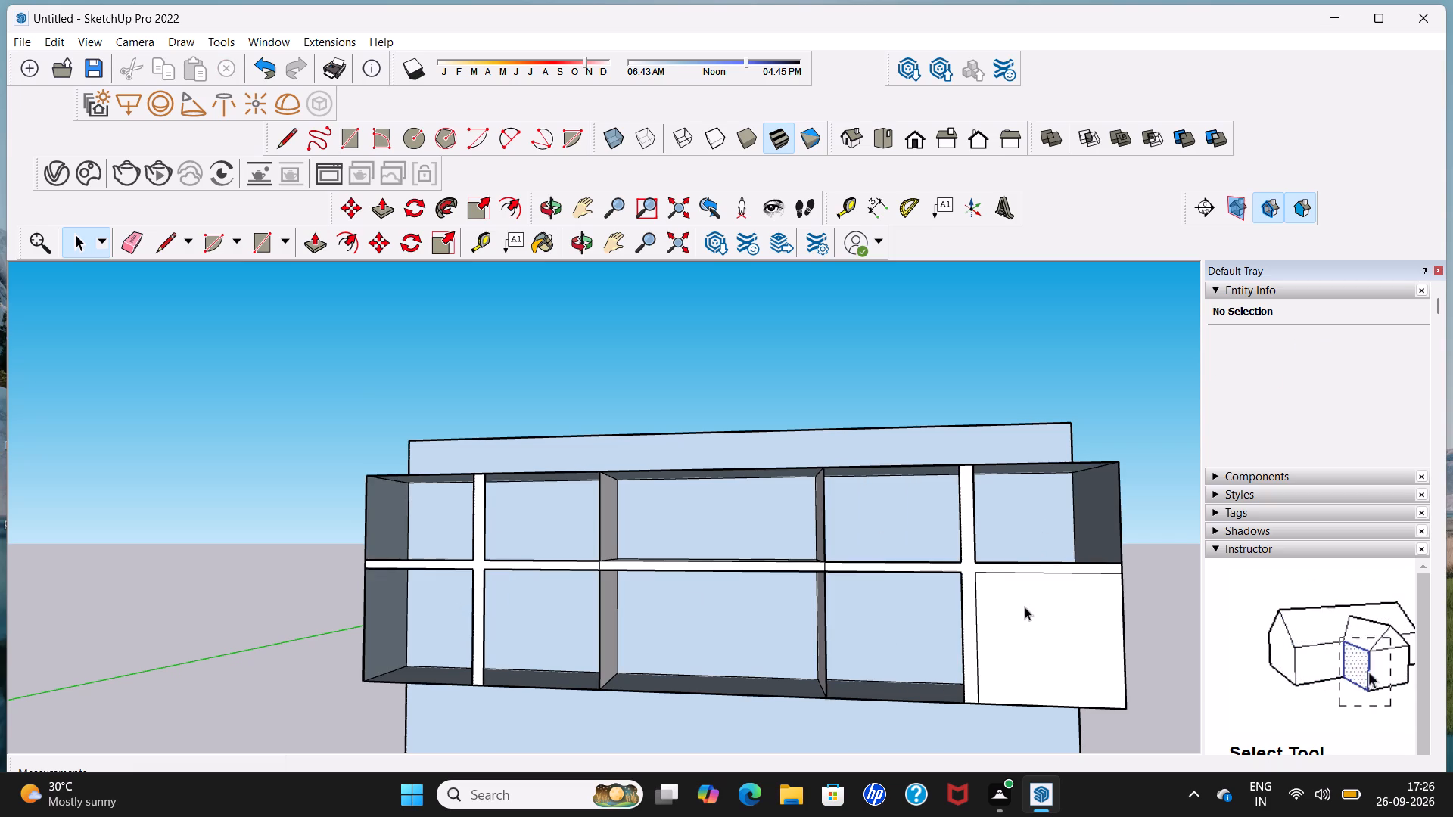
click(1025, 607)
key(Delete)
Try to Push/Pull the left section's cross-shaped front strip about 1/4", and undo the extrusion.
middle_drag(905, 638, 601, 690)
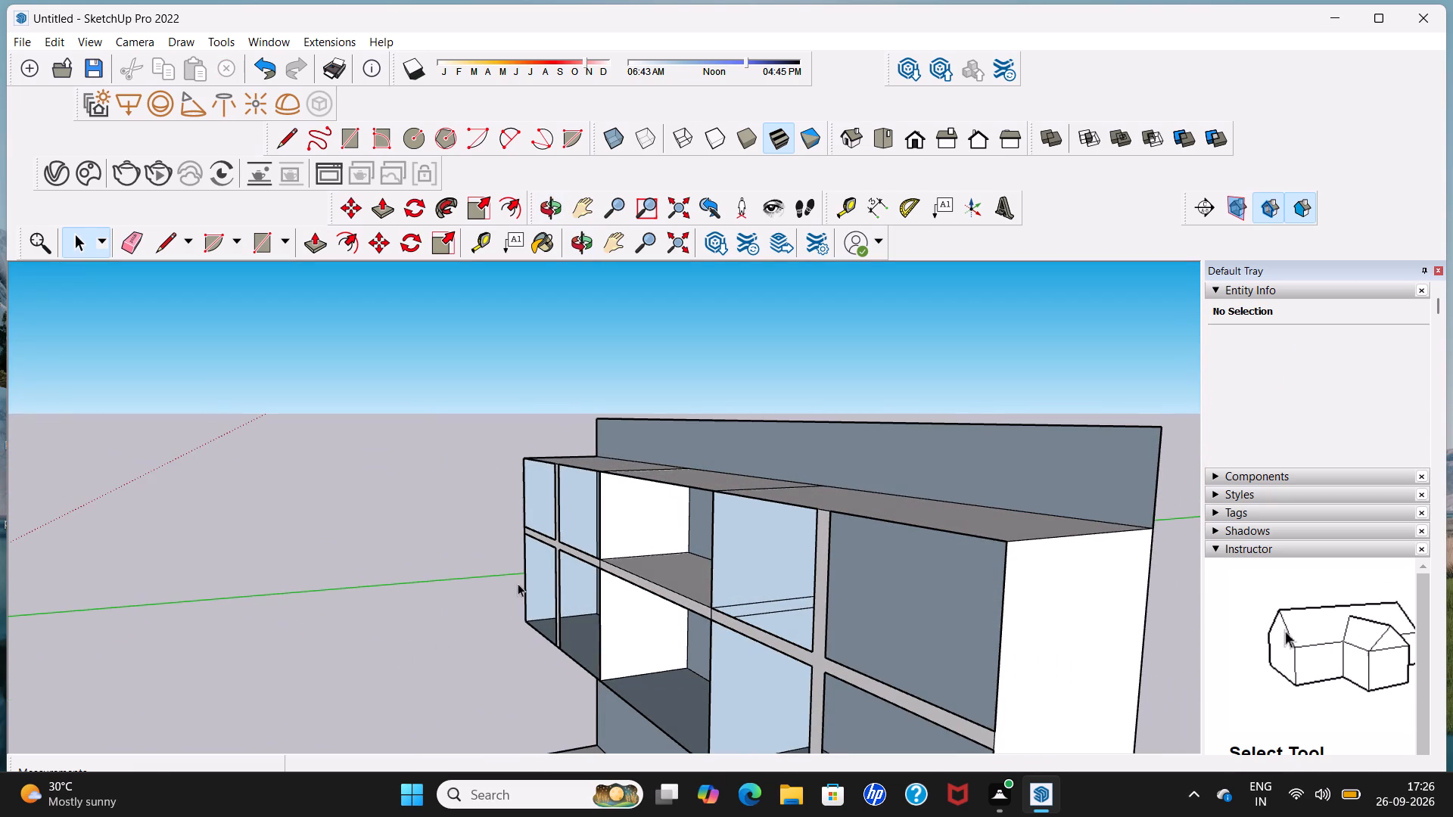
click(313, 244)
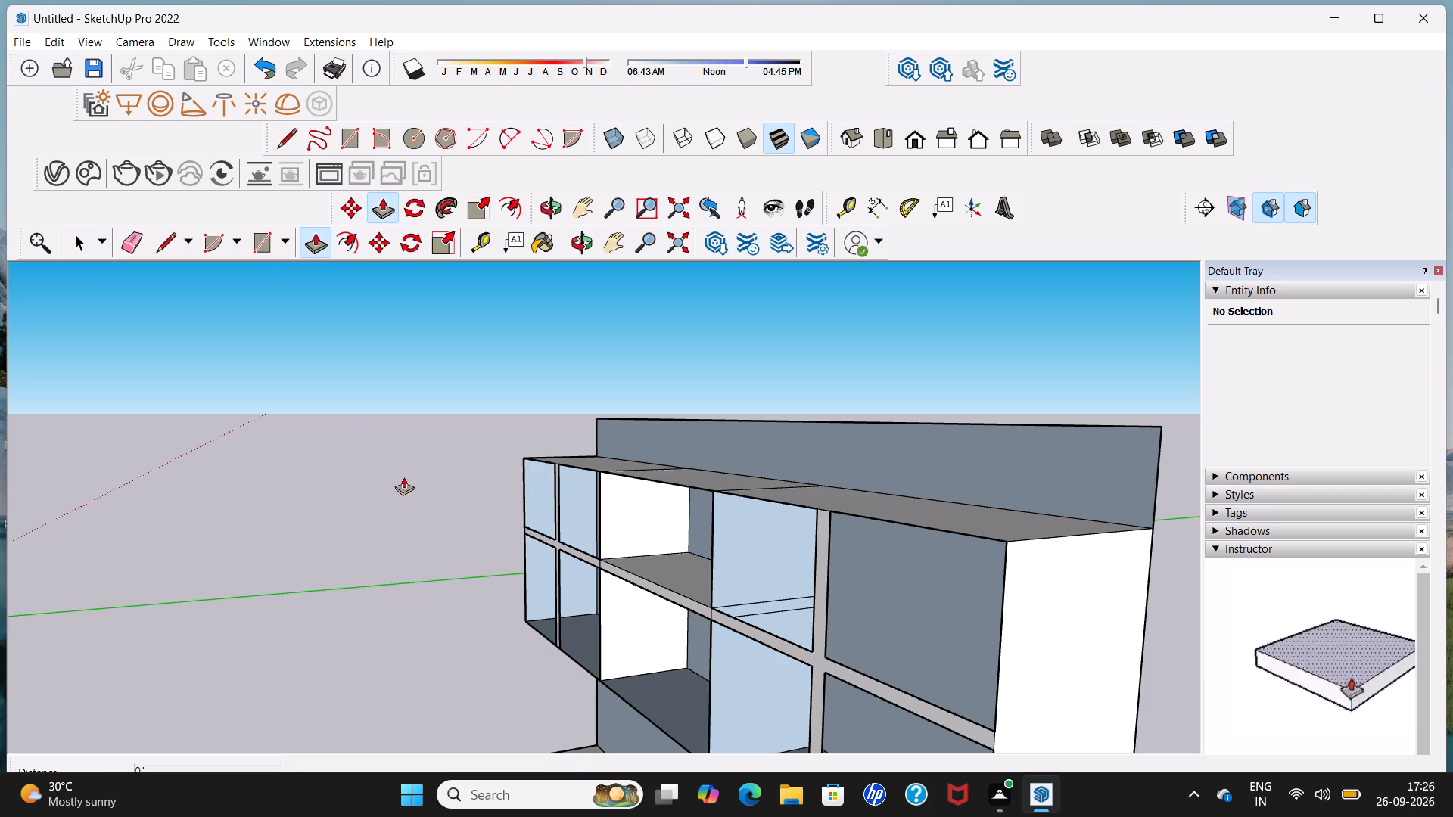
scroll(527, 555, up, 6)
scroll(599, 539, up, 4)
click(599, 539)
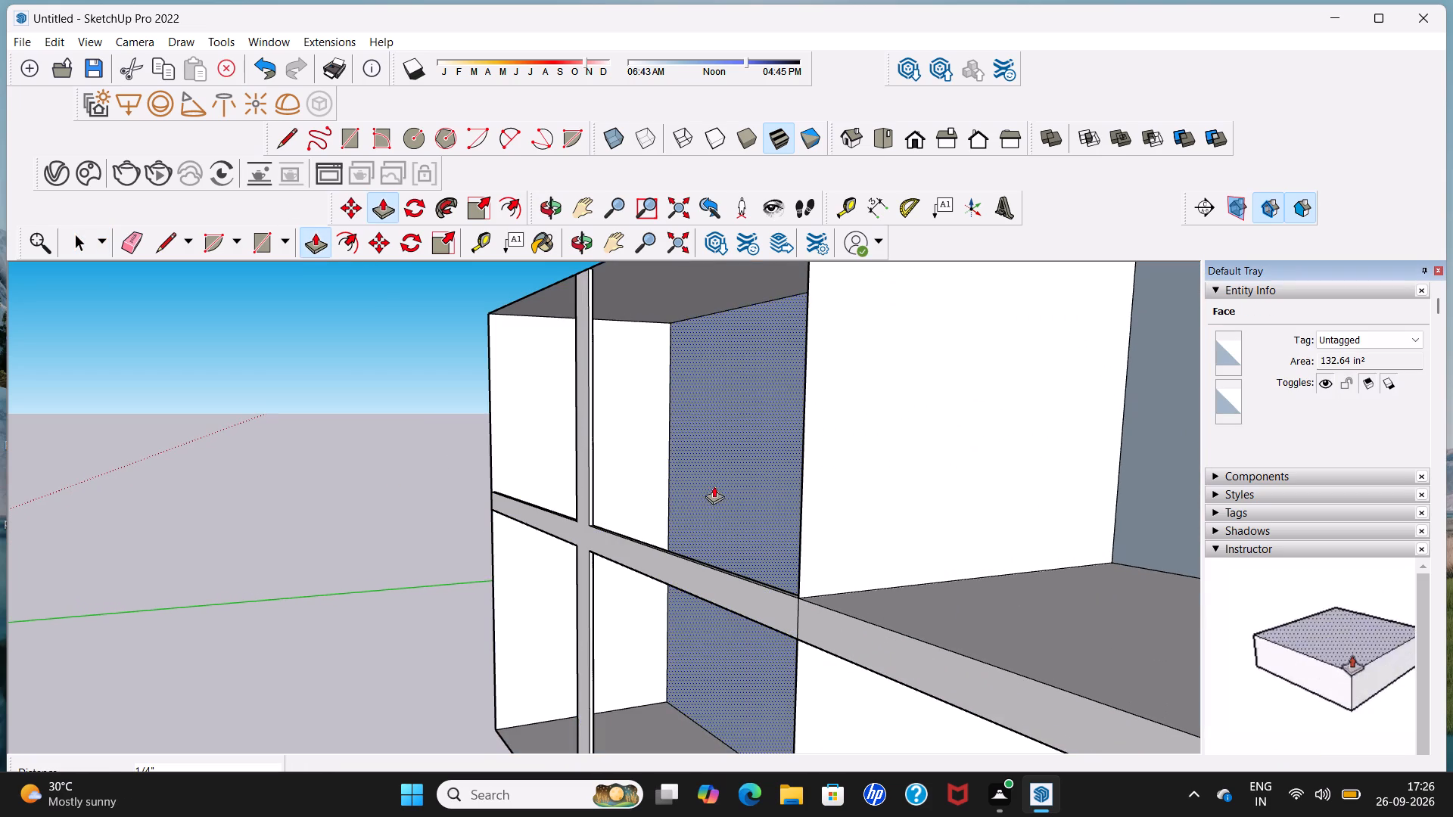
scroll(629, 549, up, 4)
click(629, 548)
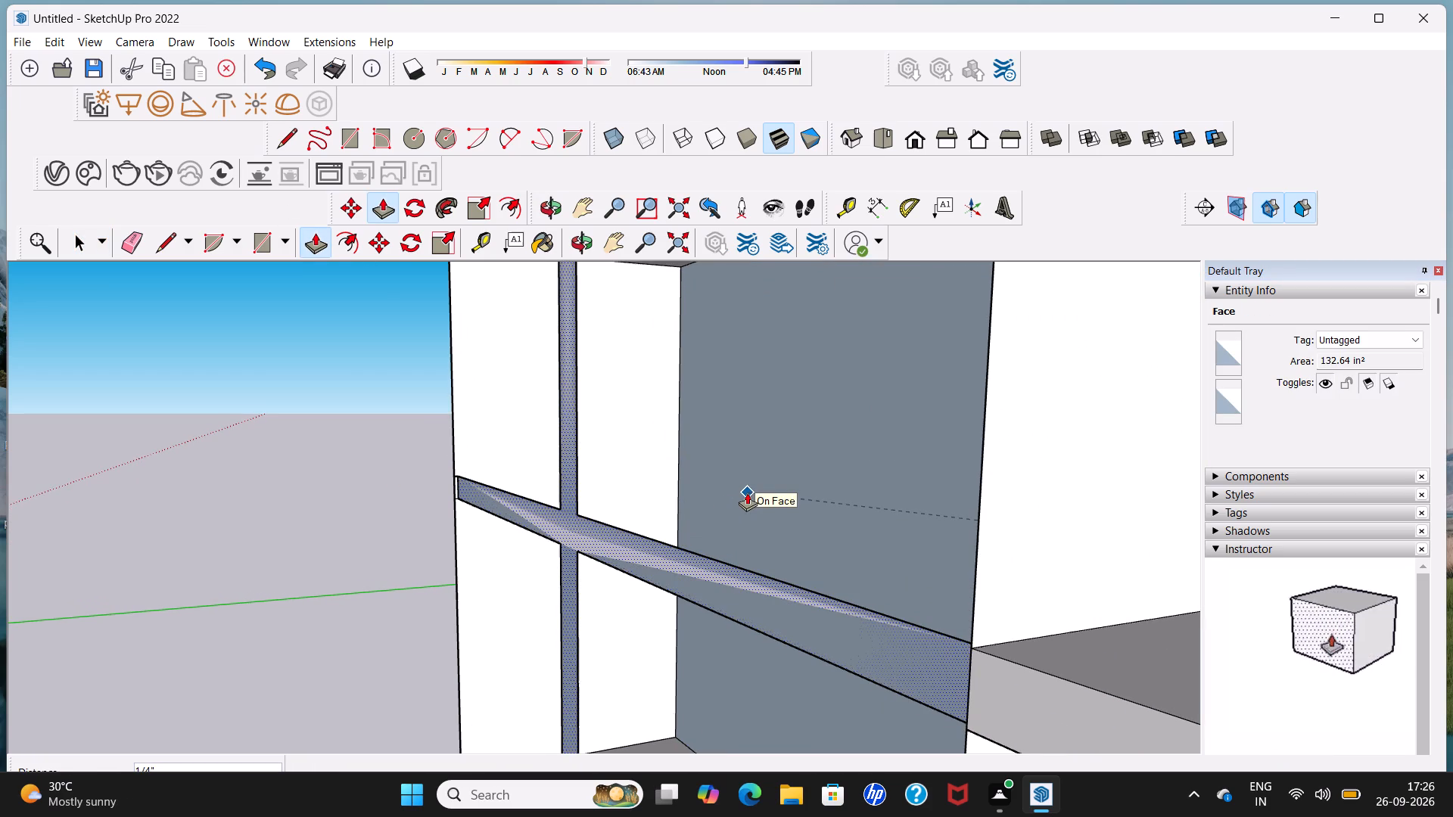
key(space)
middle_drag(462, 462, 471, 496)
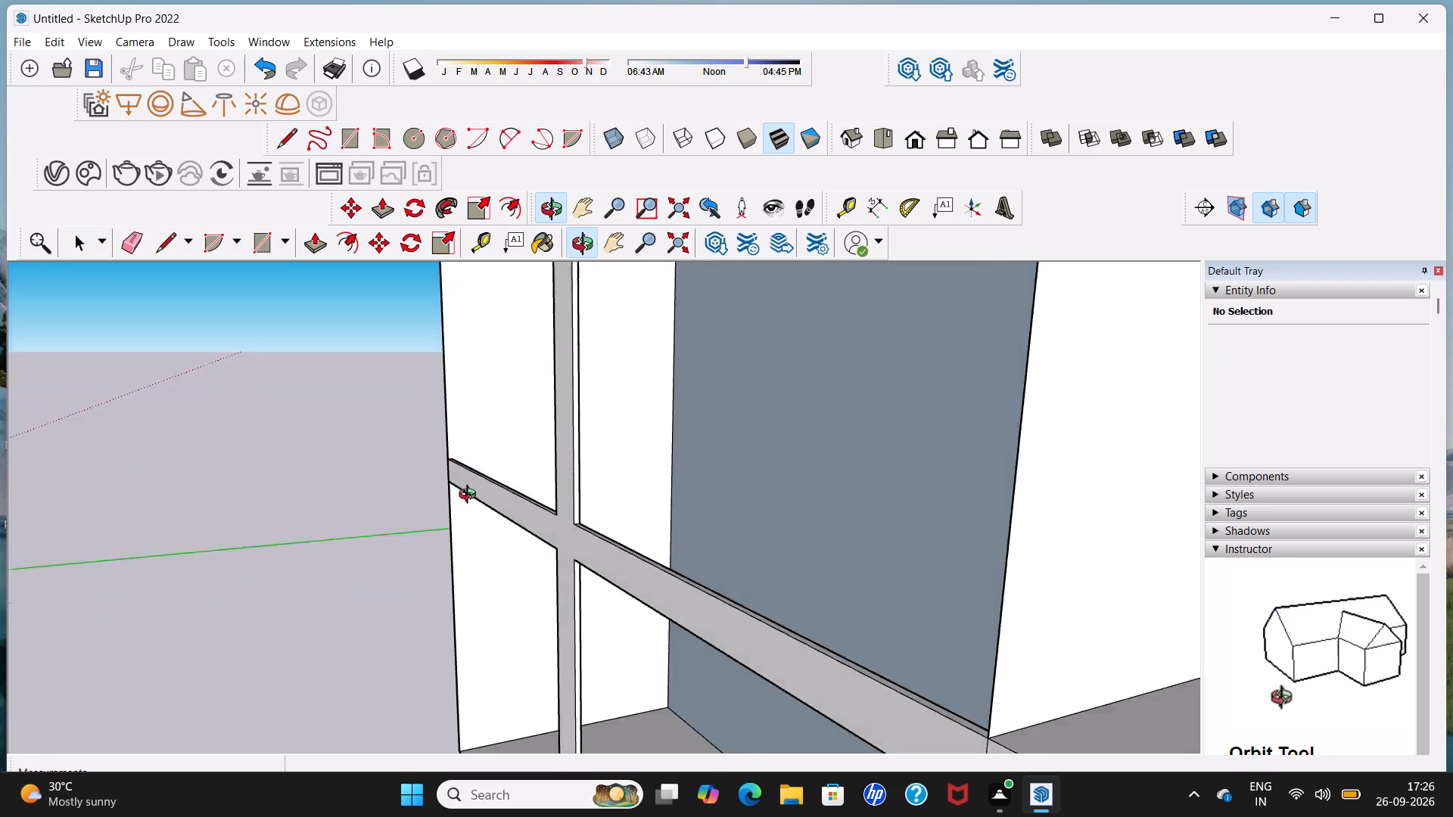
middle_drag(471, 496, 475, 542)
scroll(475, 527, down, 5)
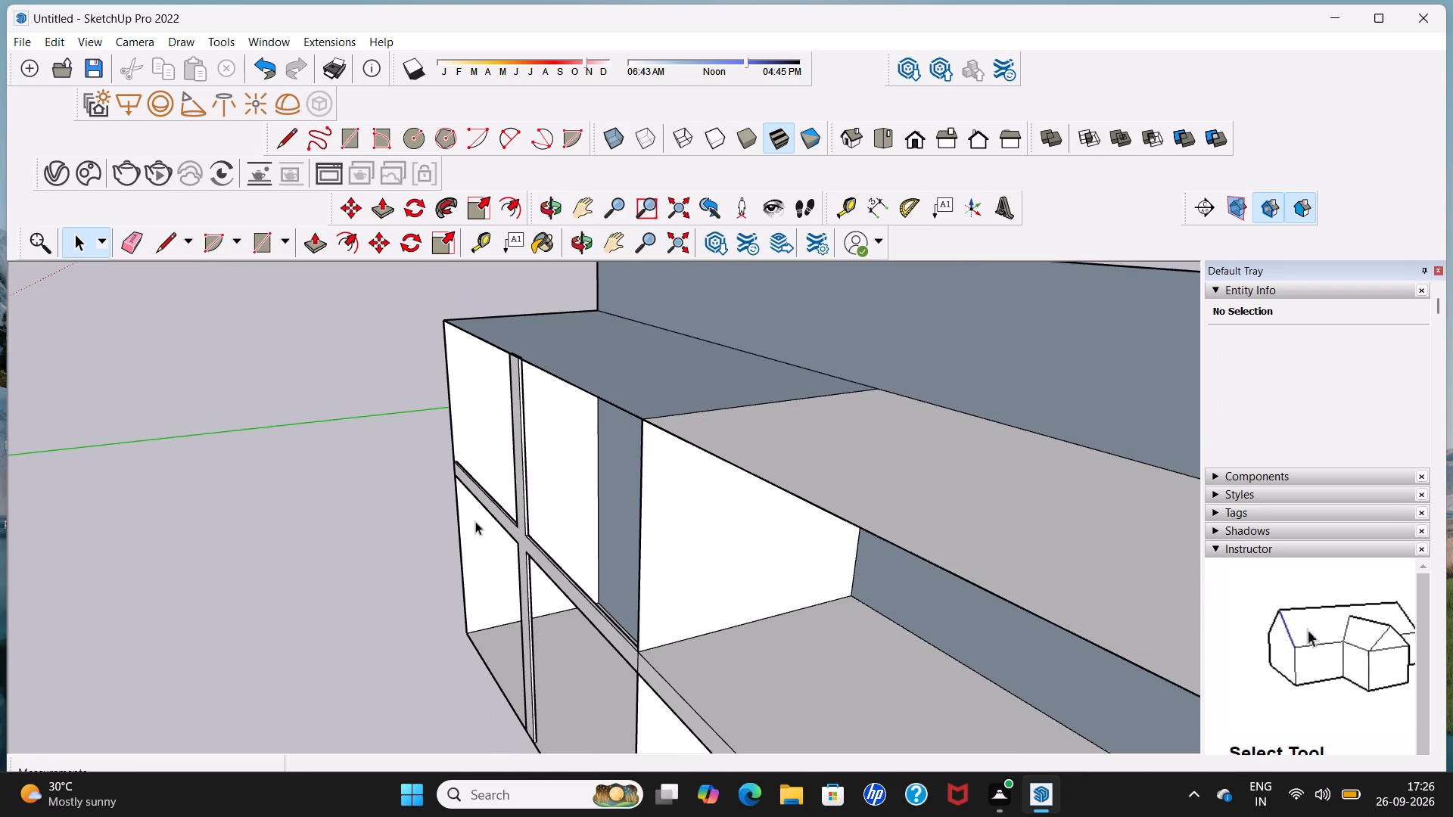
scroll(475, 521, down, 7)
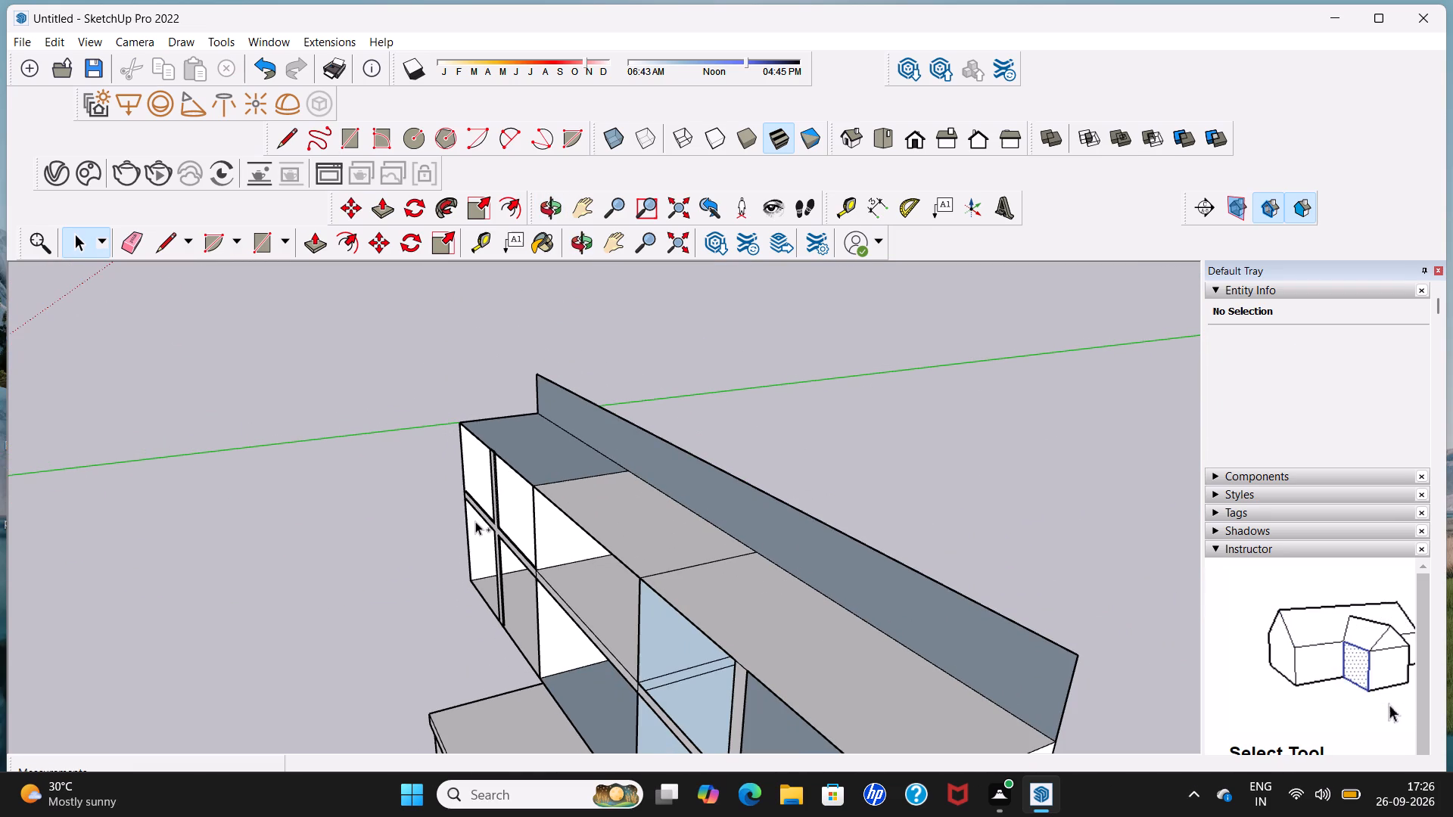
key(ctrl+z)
Push/Pull the left section's cross-shaped front strip 1' 5 1/16" inward to the back panel to form its compartment partitions.
middle_drag(475, 521, 623, 508)
scroll(523, 542, up, 5)
middle_drag(523, 547, 423, 567)
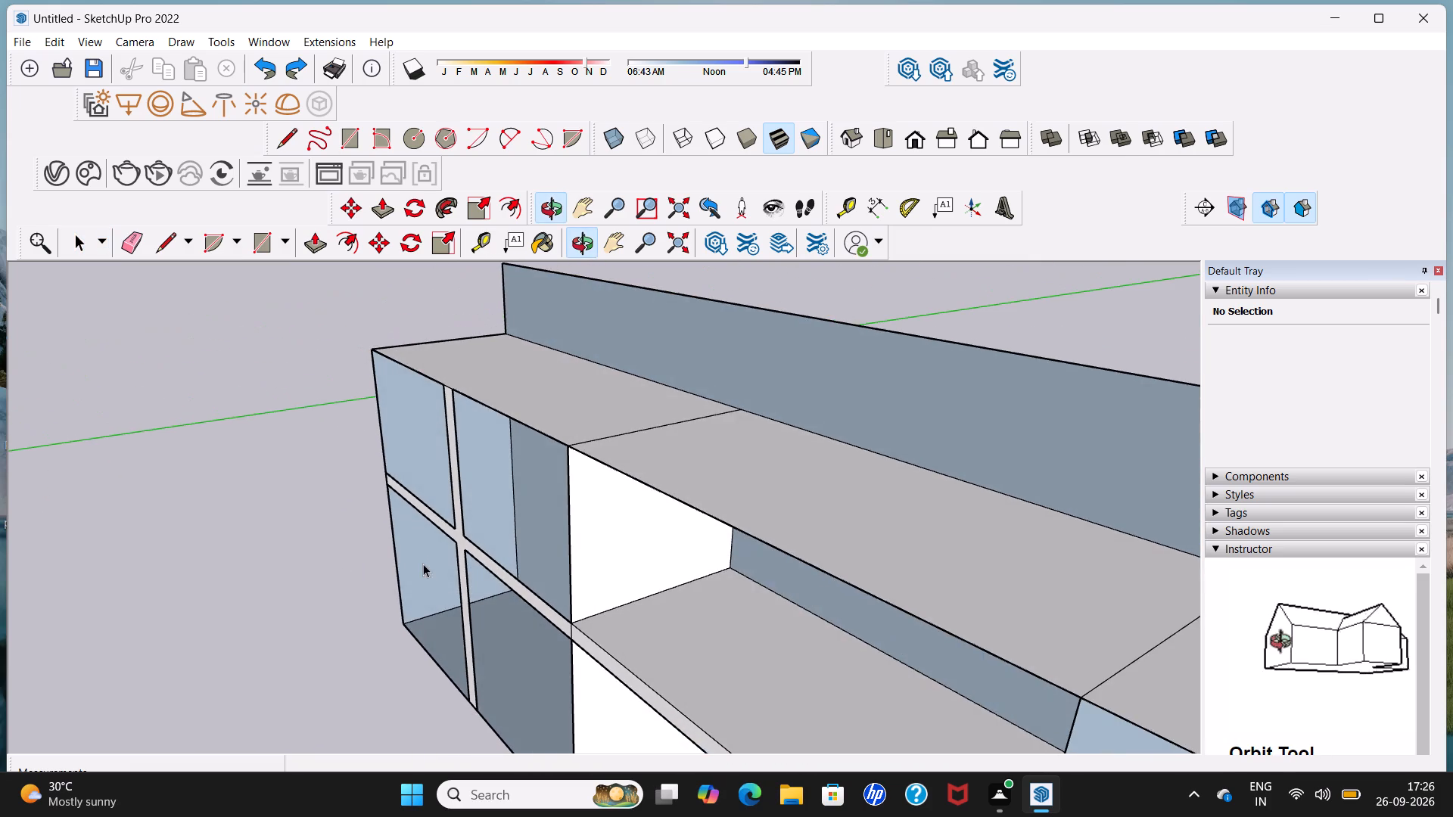
scroll(422, 551, down, 4)
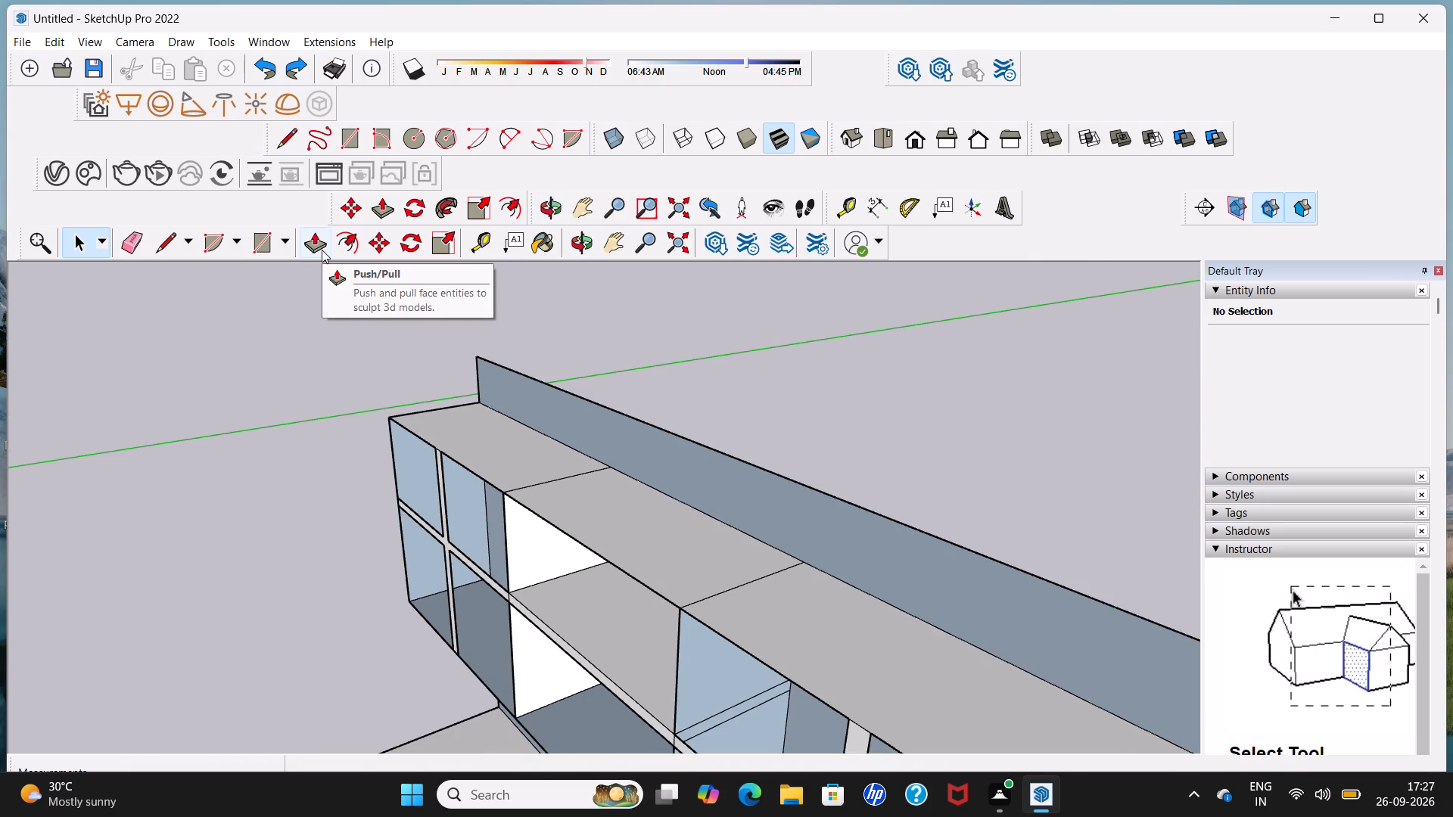
click(322, 250)
scroll(497, 617, up, 6)
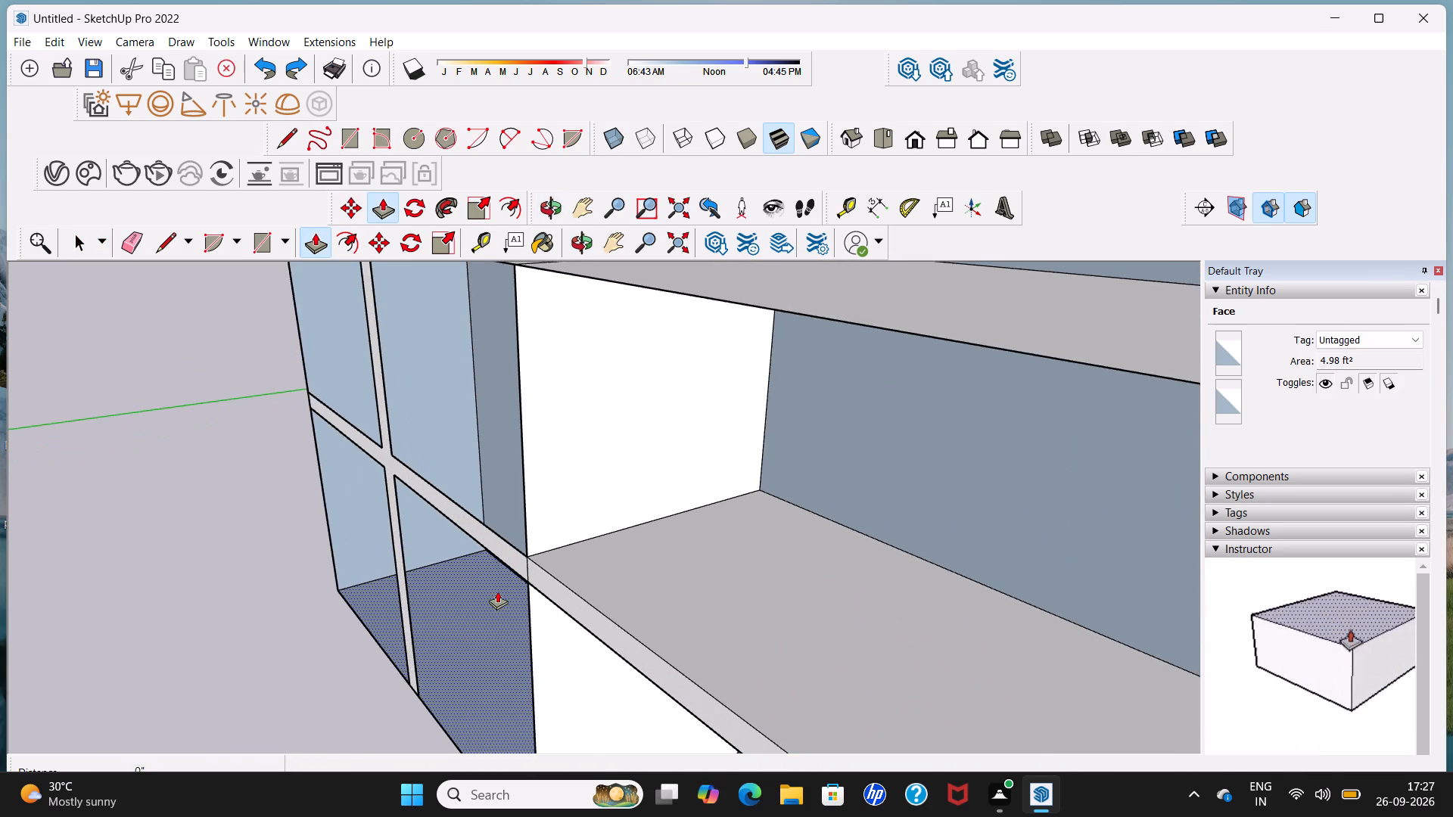
scroll(497, 589, up, 4)
click(524, 498)
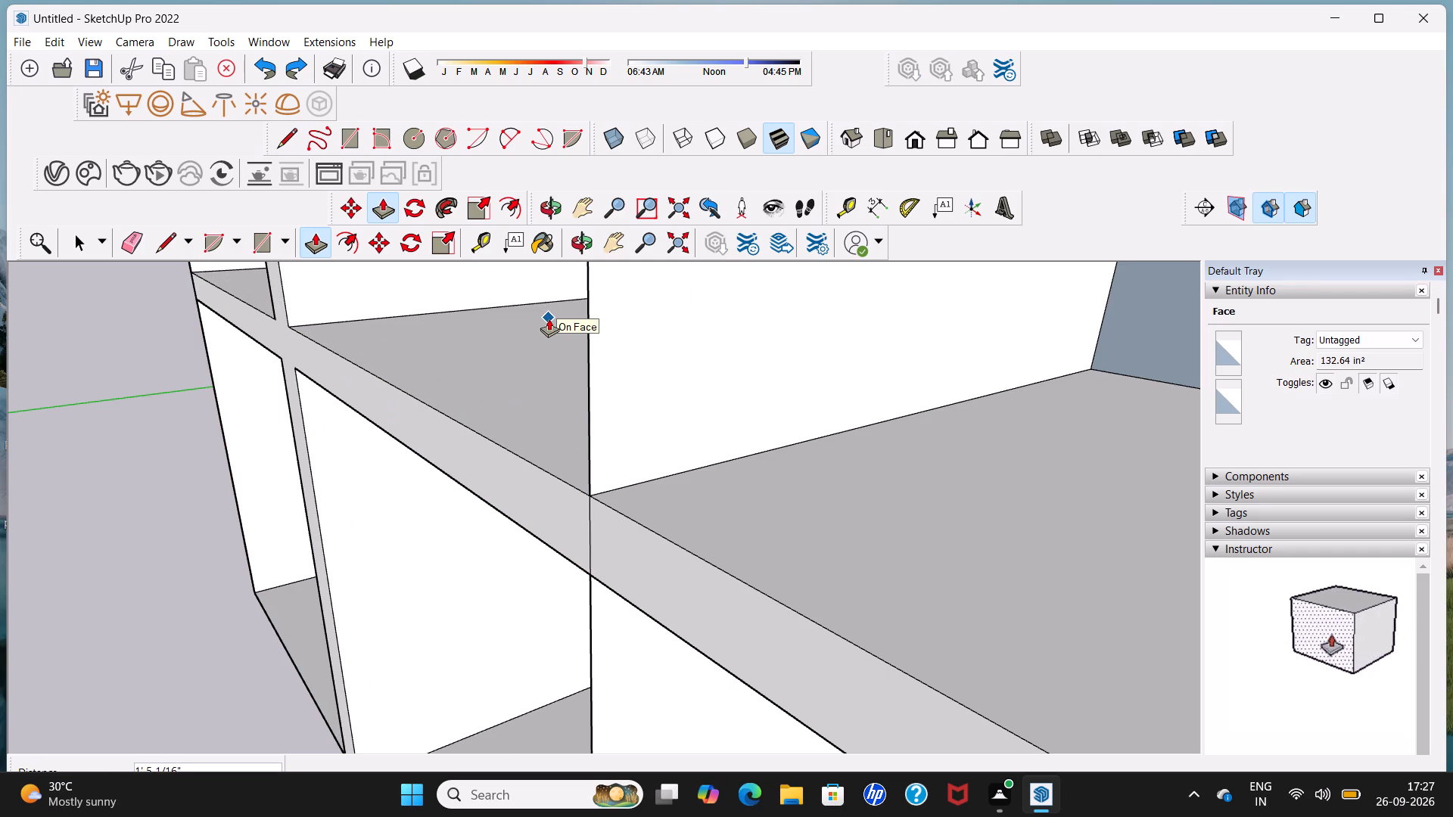
middle_drag(546, 324, 737, 327)
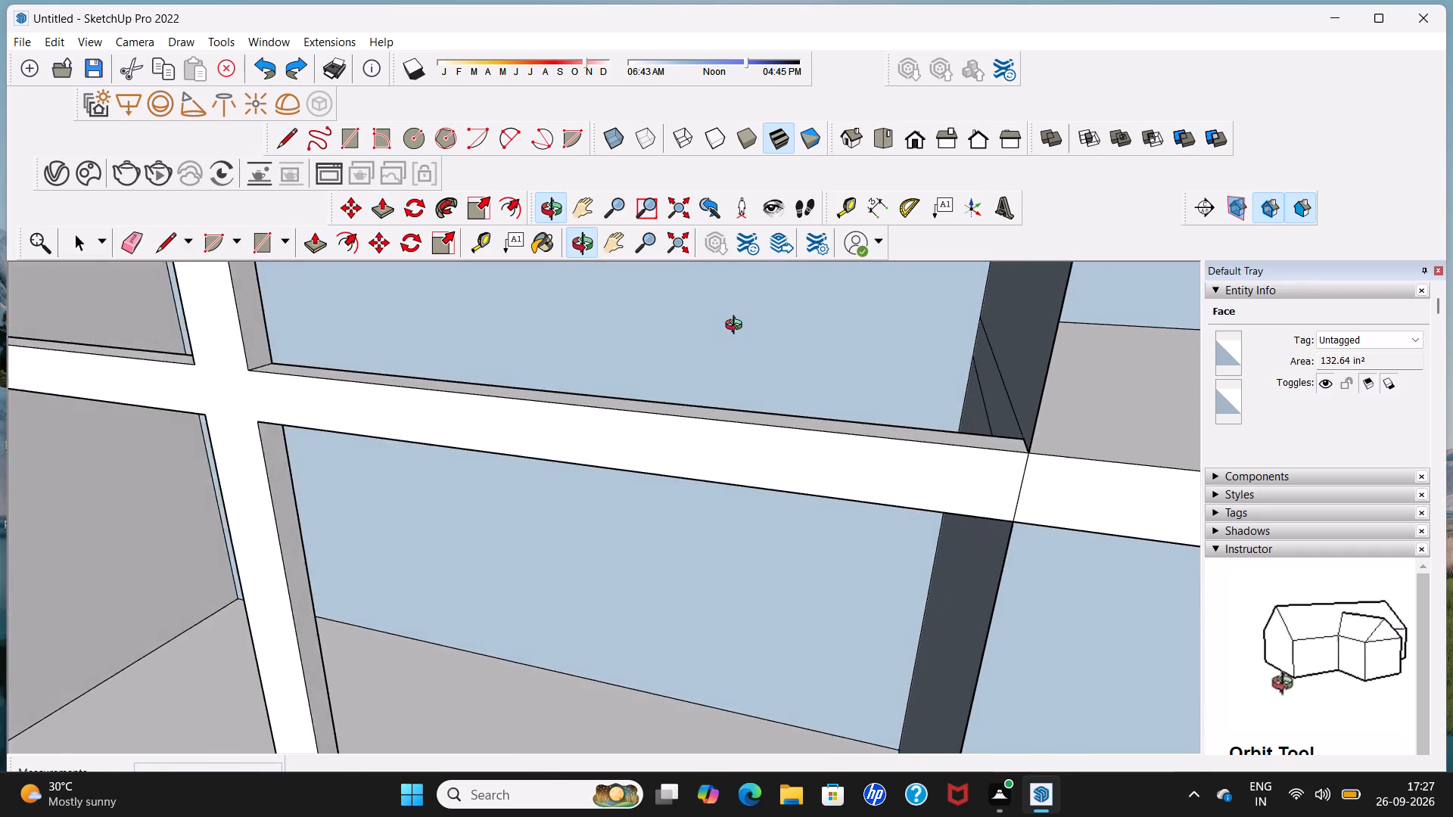
middle_drag(737, 327, 738, 327)
click(773, 274)
scroll(773, 275, down, 2)
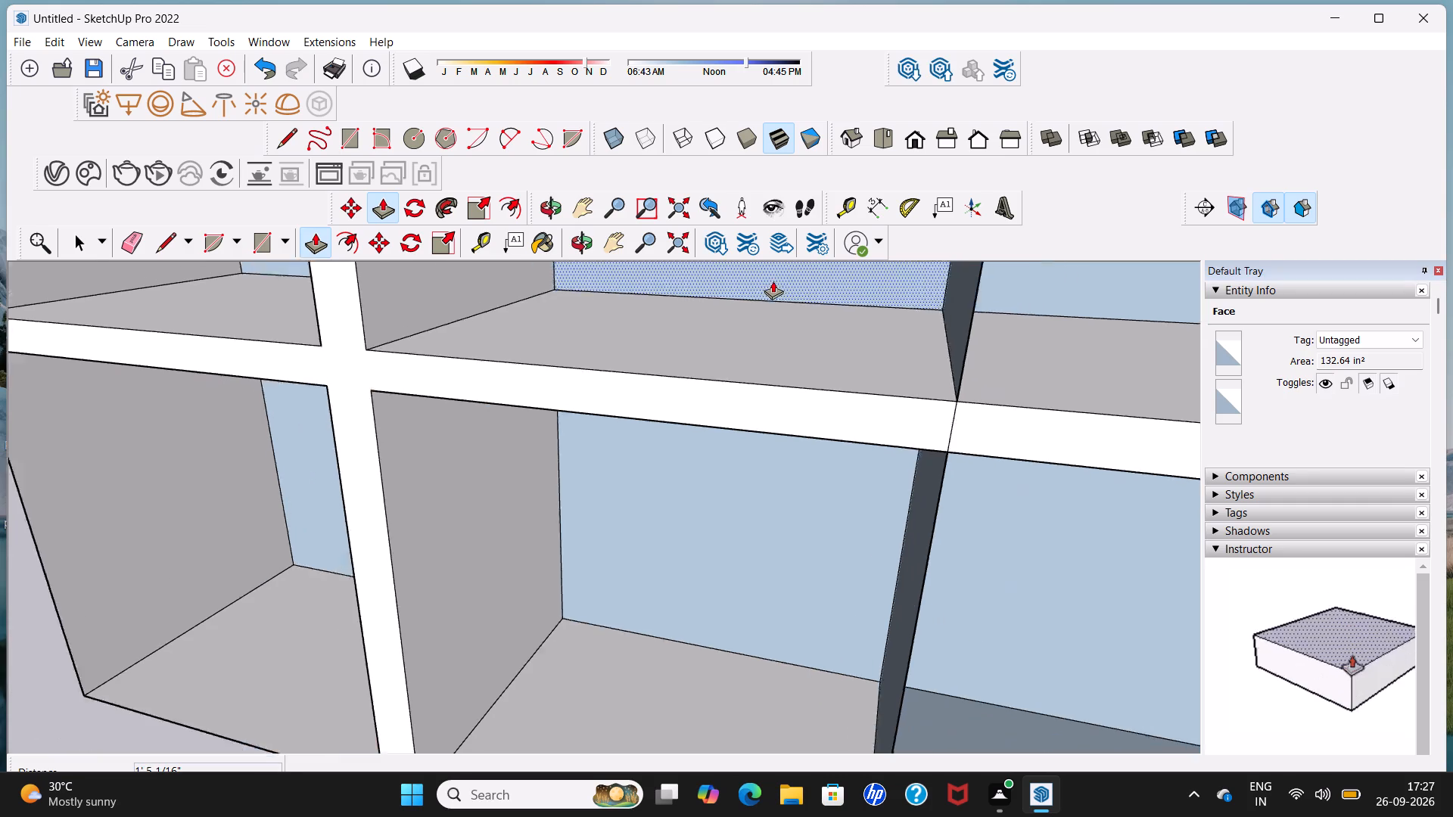
scroll(773, 281, down, 4)
scroll(817, 345, down, 16)
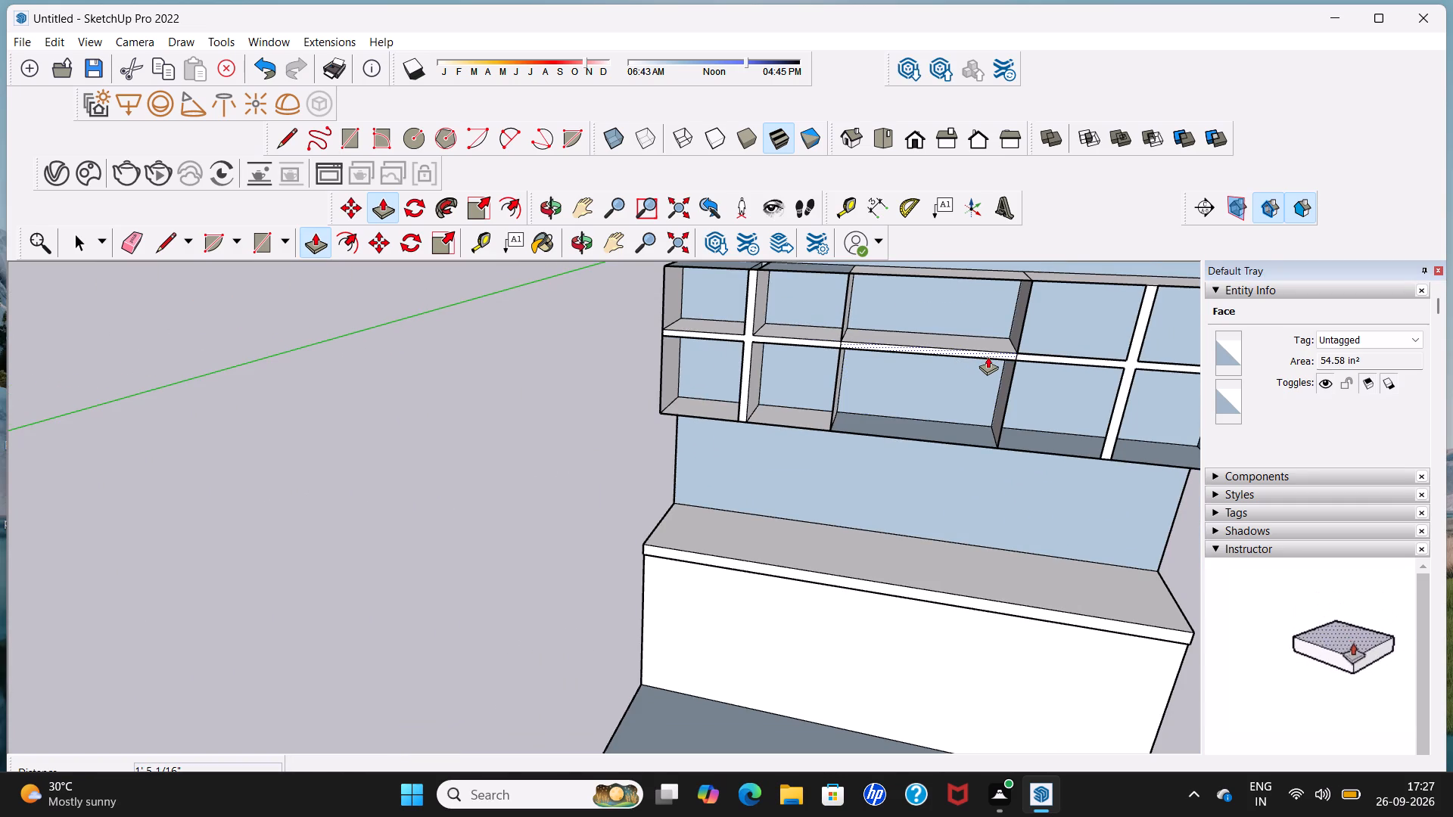
Push/Pull the right section's cross-shaped front strip 1' 5 1/16" inward to the back panel to form its compartment partitions.
shift+middle_drag(988, 356, 643, 399)
scroll(793, 394, up, 6)
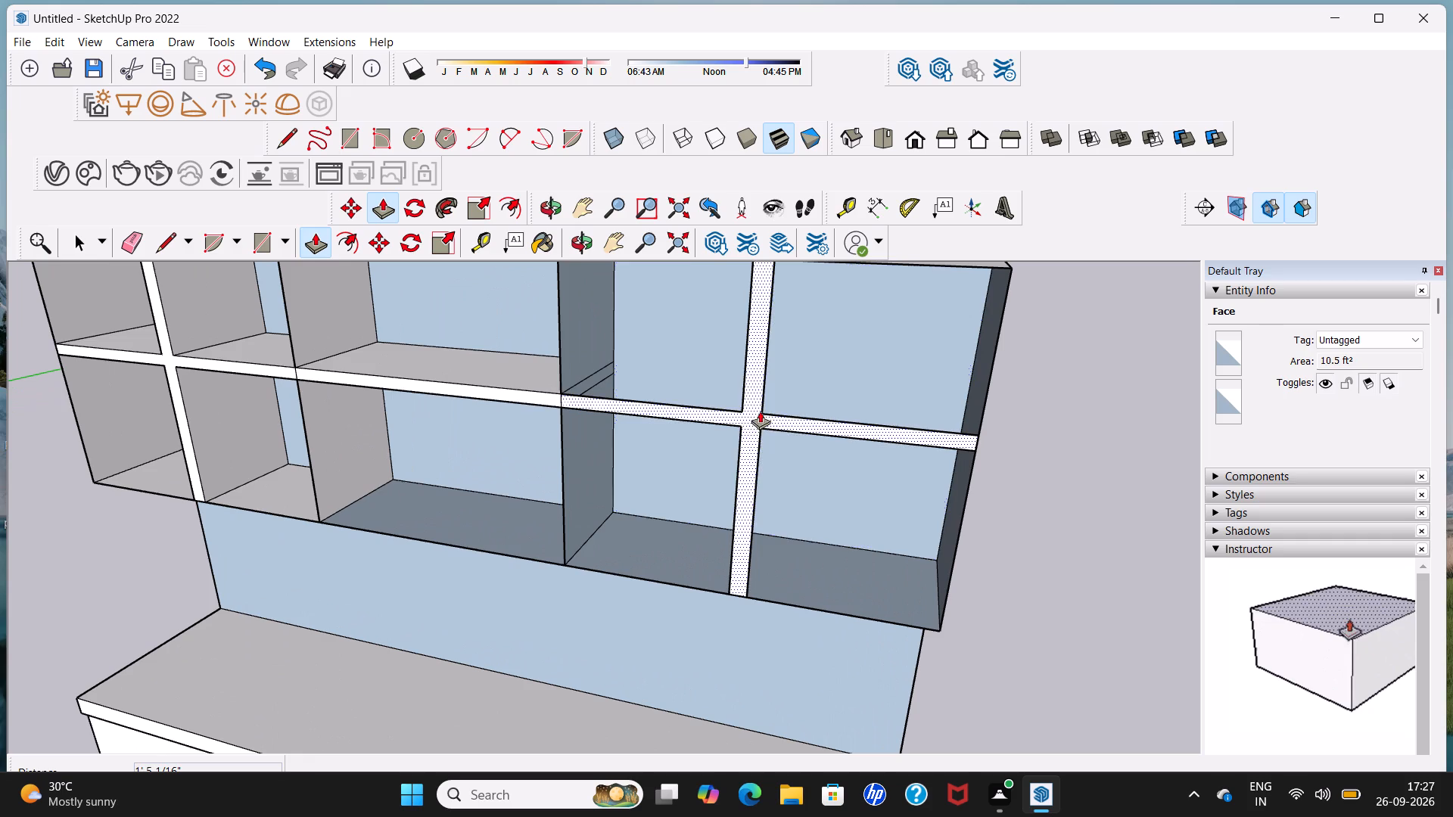
click(758, 412)
click(859, 307)
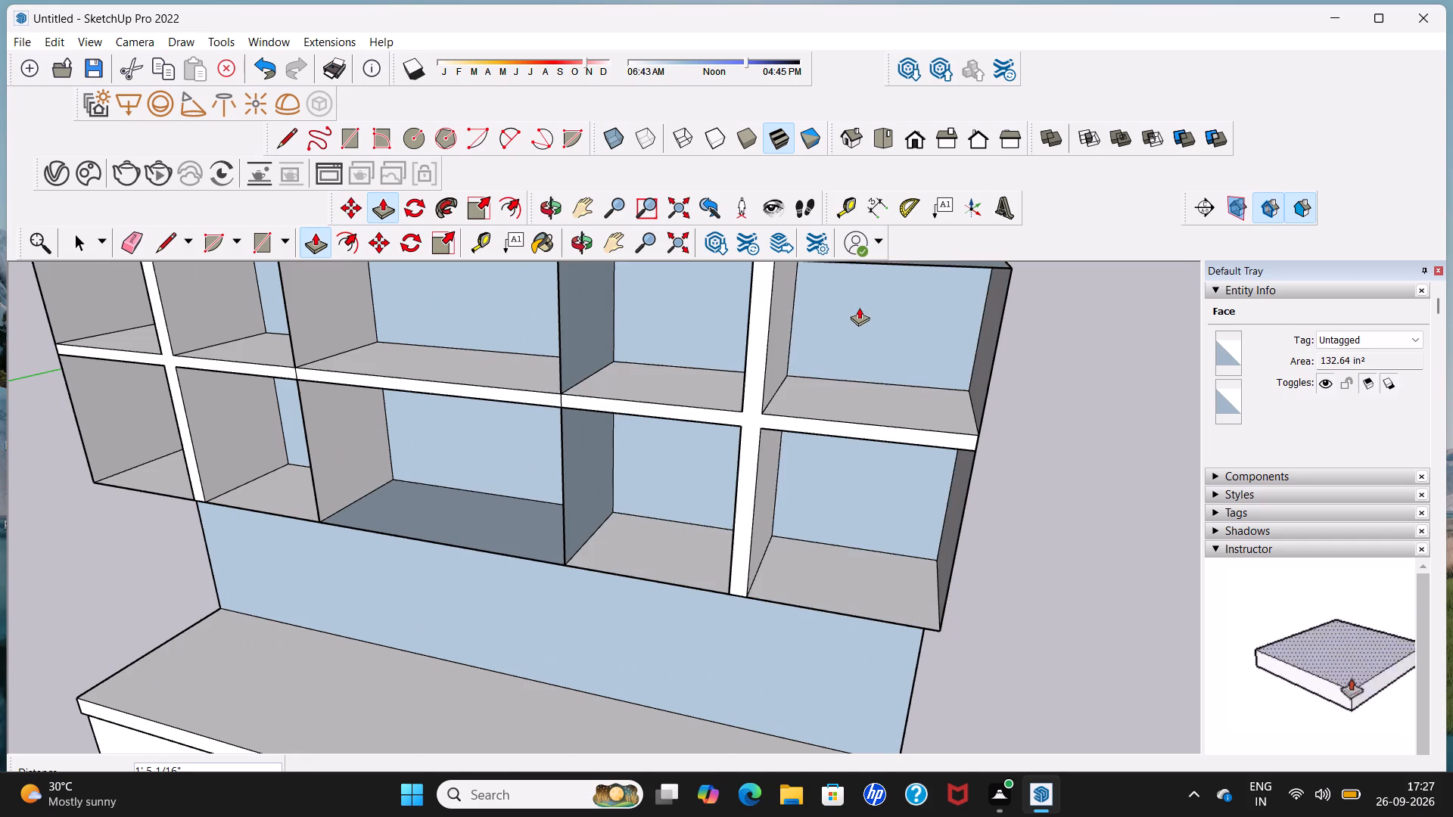
scroll(859, 307, down, 11)
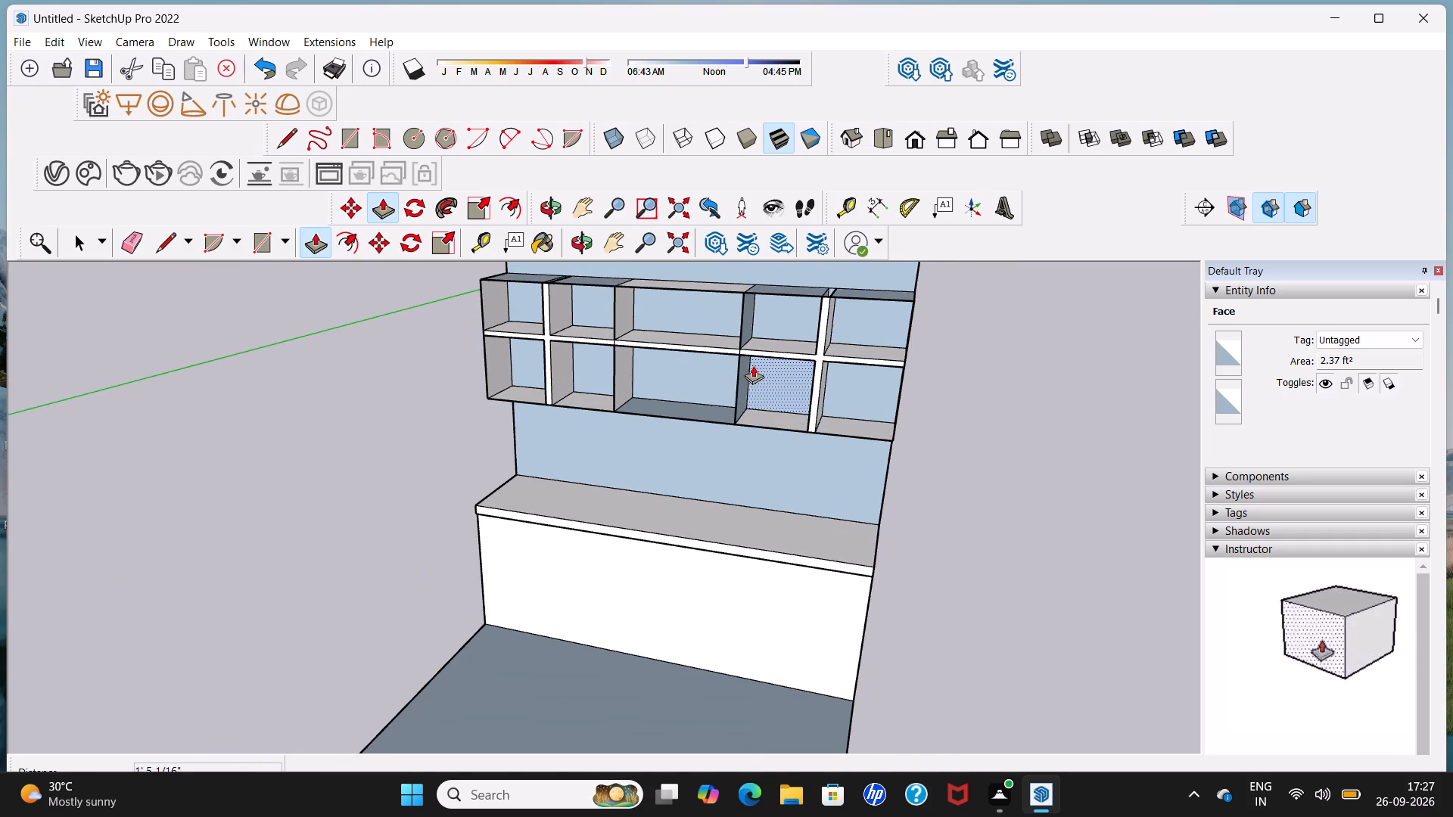
middle_drag(757, 365, 898, 322)
scroll(471, 309, up, 5)
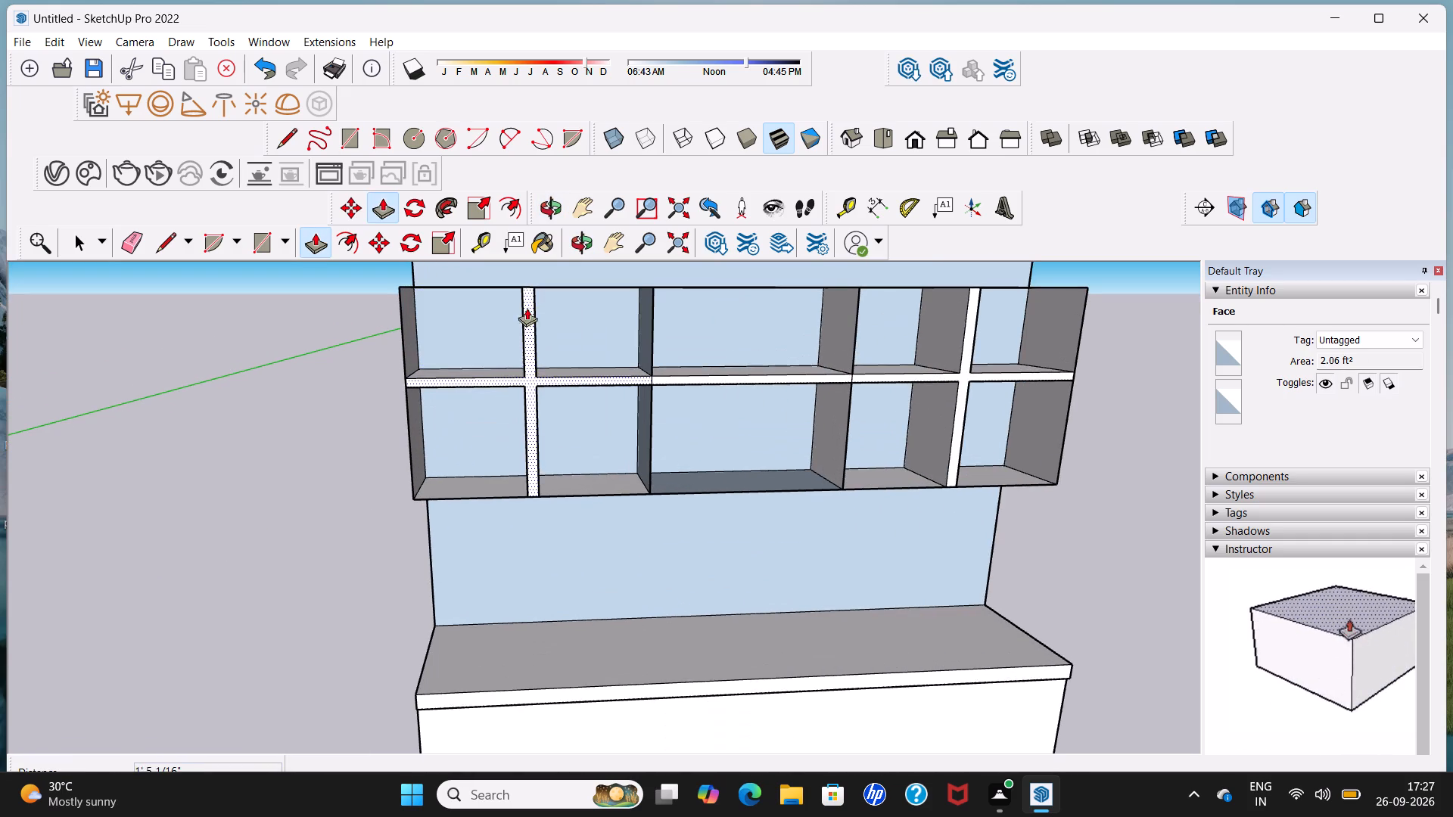
scroll(536, 325, down, 3)
key(space)
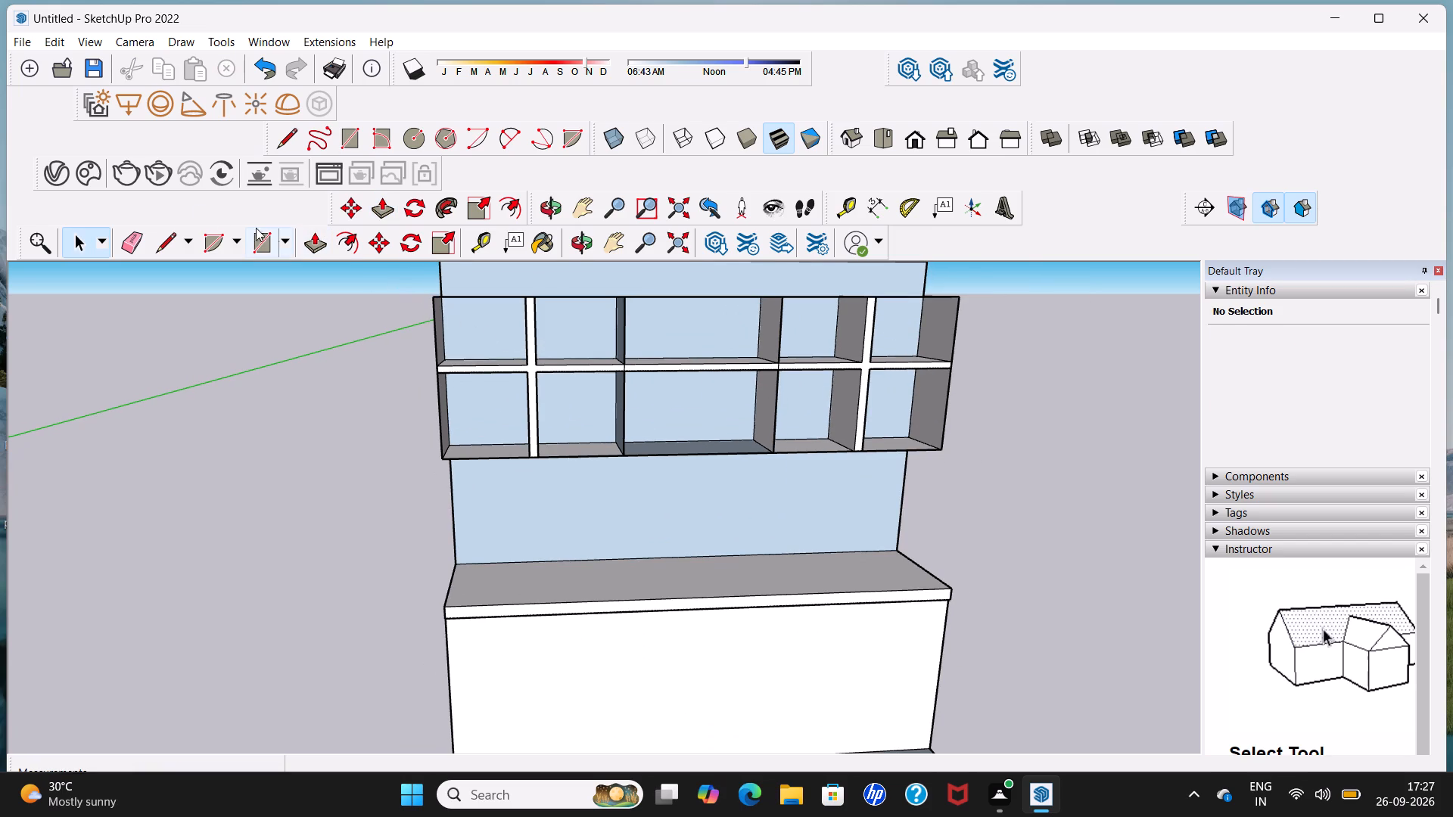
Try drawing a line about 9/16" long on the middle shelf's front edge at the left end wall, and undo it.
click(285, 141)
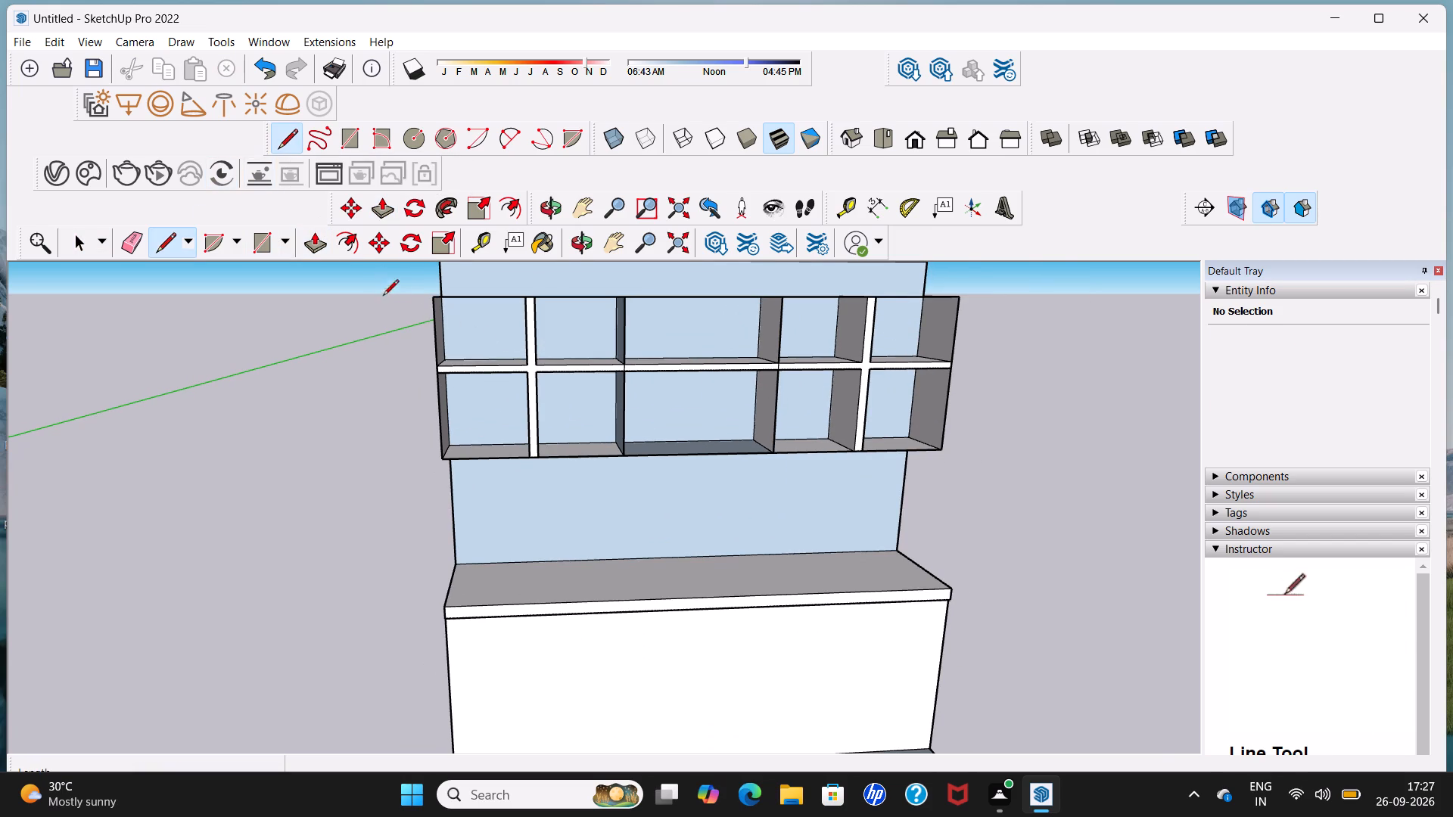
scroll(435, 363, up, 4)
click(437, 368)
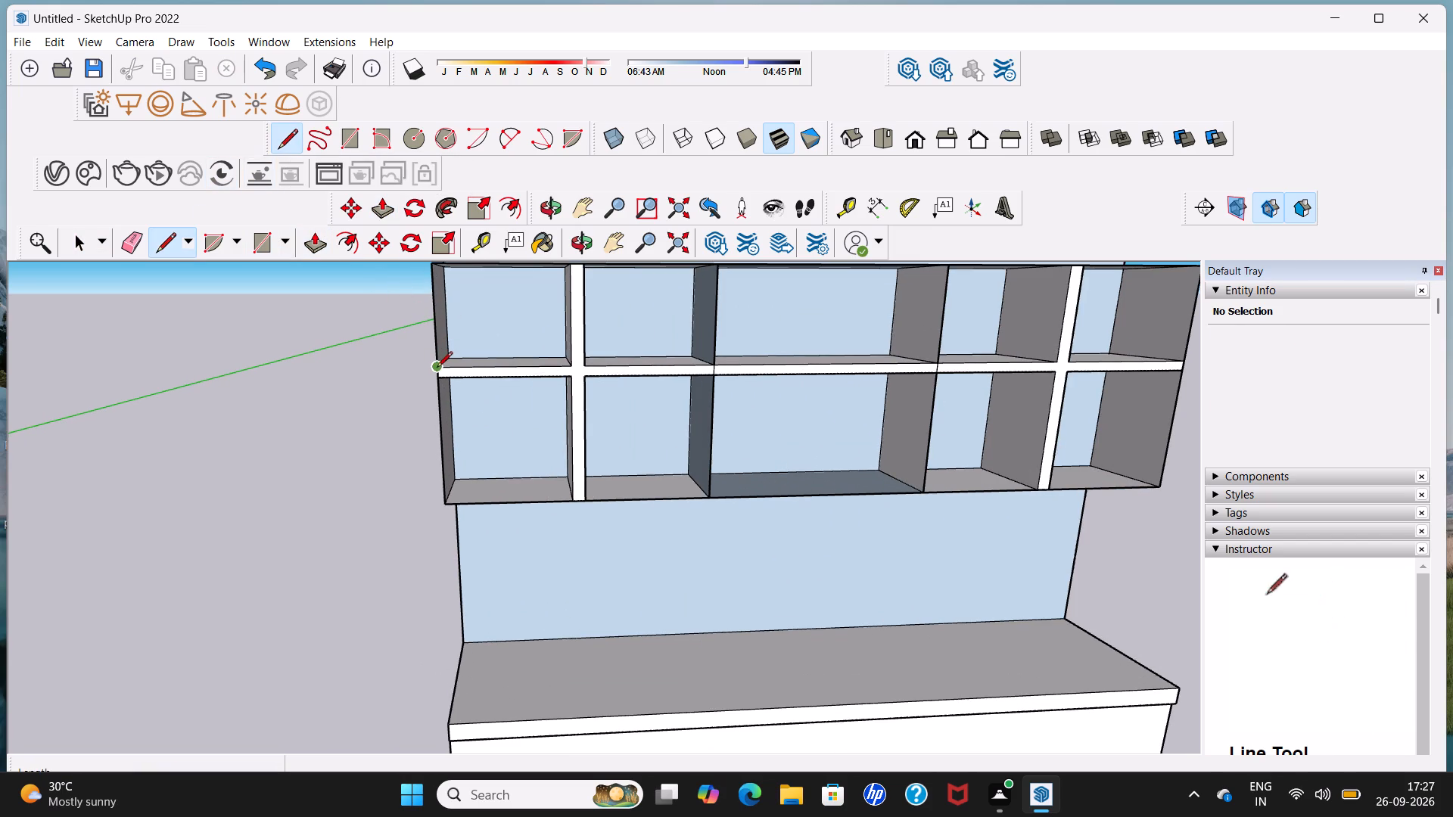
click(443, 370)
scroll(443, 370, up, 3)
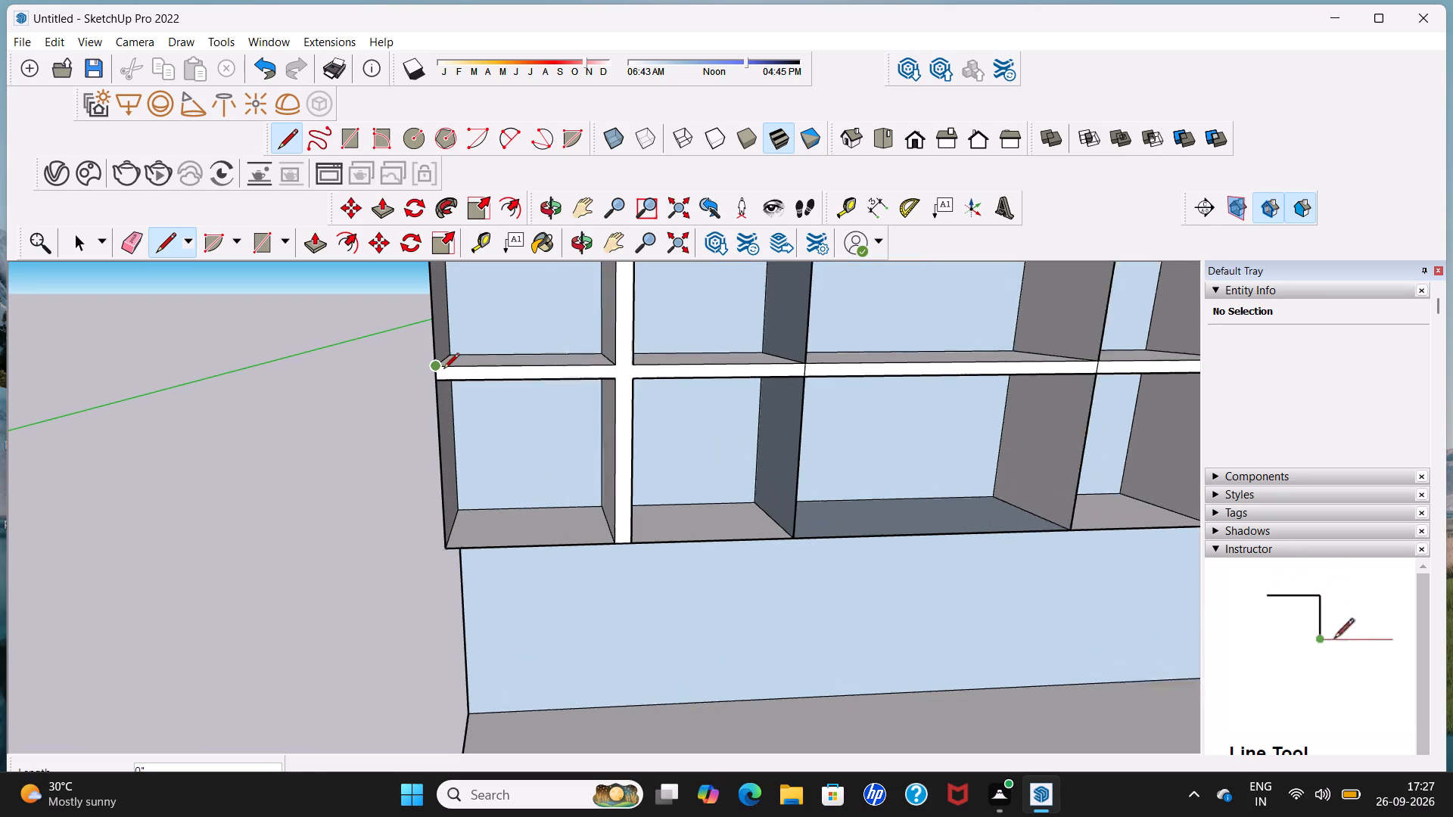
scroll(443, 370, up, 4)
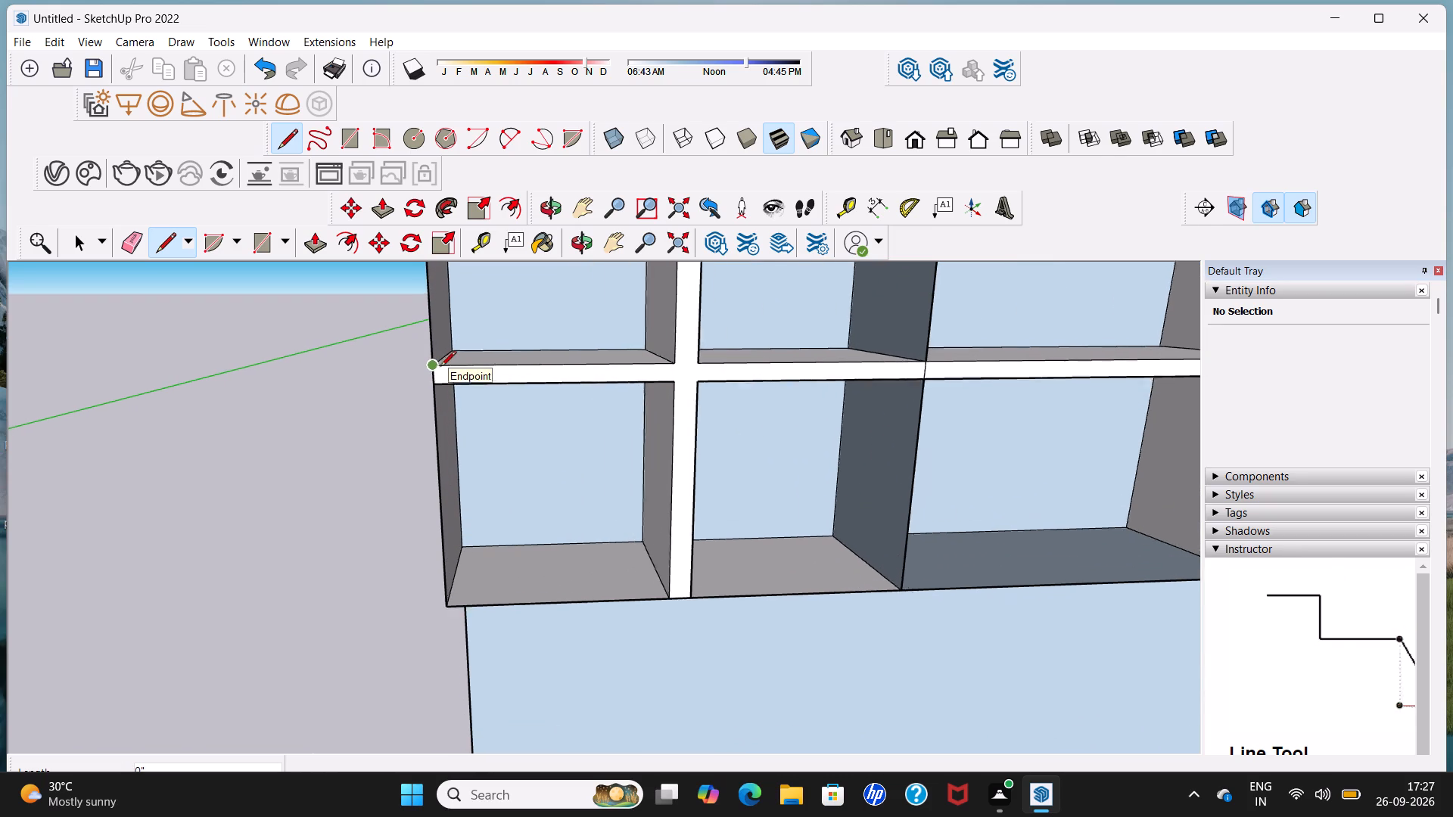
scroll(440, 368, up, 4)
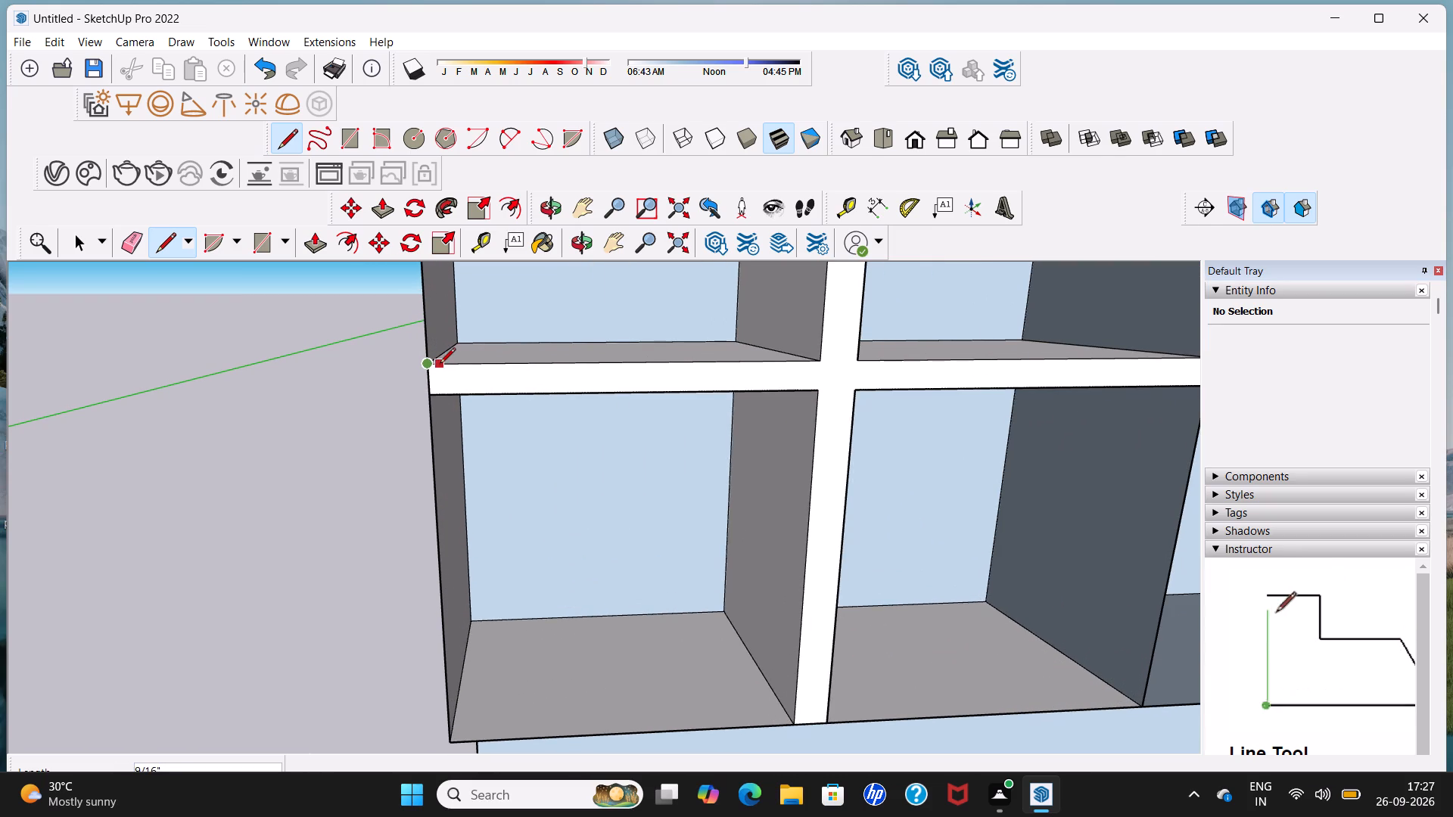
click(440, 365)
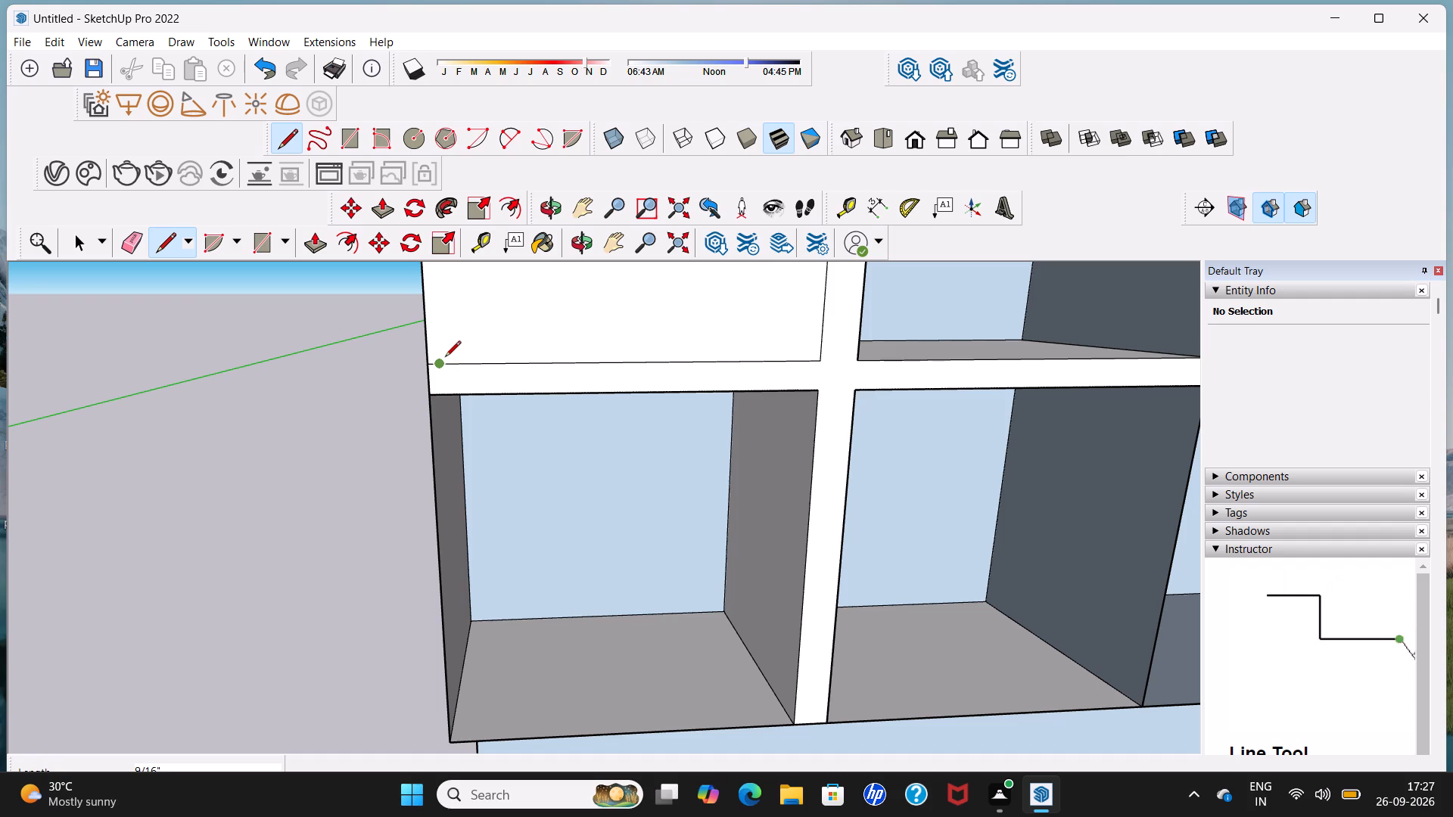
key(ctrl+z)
Draw front-to-back lines about 1' 5 1/16" long beside the left end wall, on the left section's middle shelf and bottom.
click(445, 364)
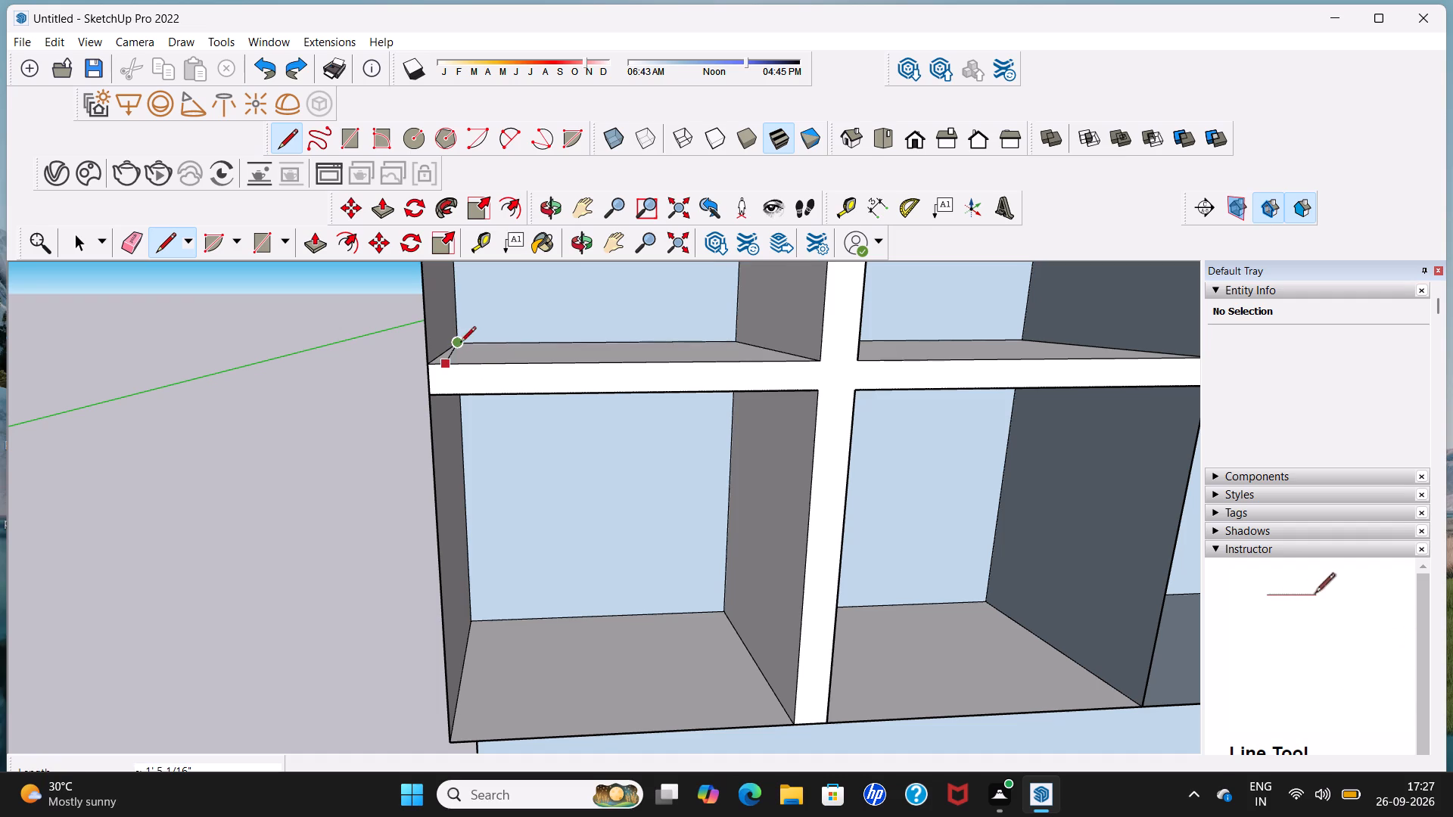
middle_drag(463, 342, 400, 418)
scroll(407, 404, up, 2)
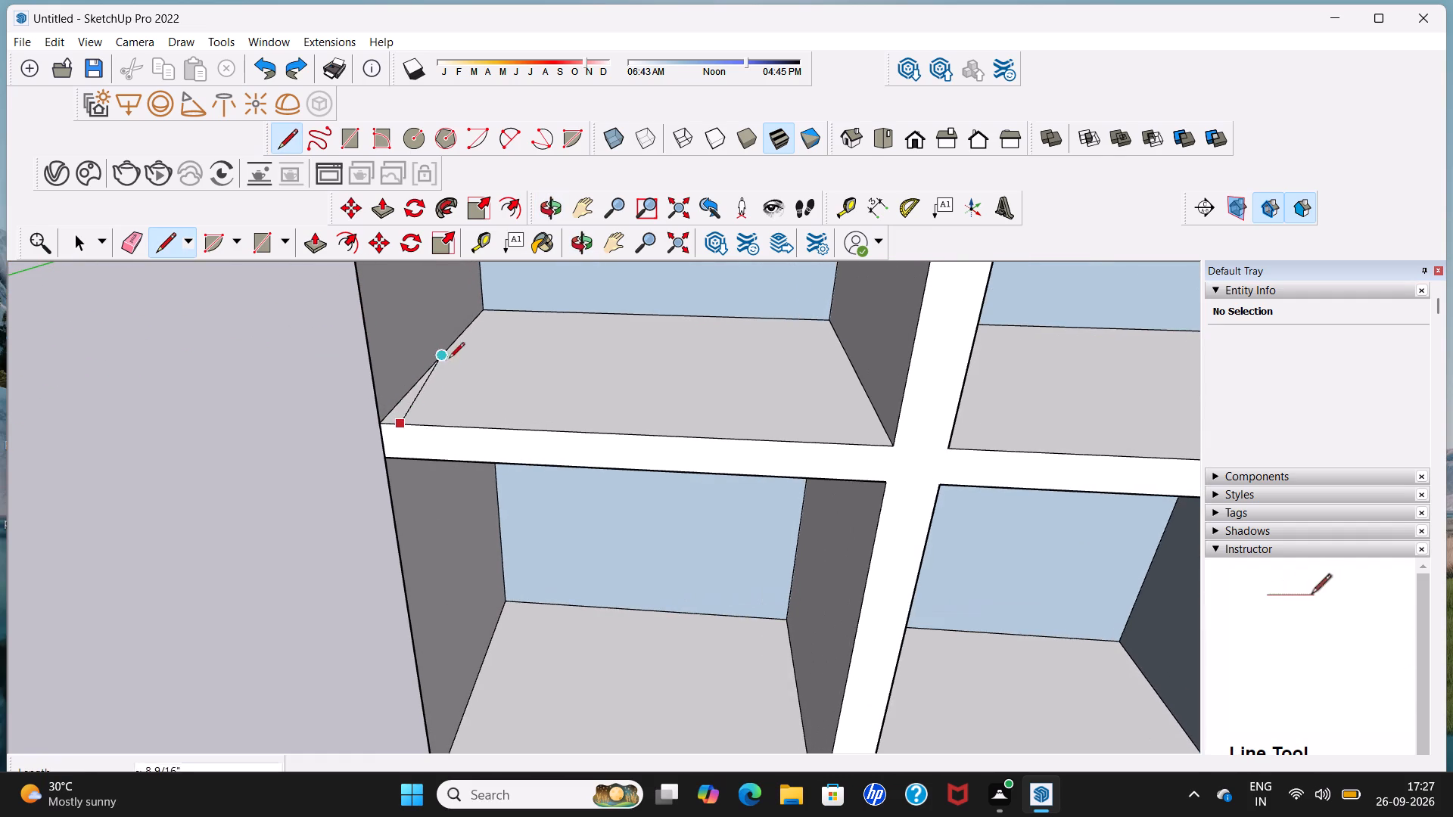
click(495, 312)
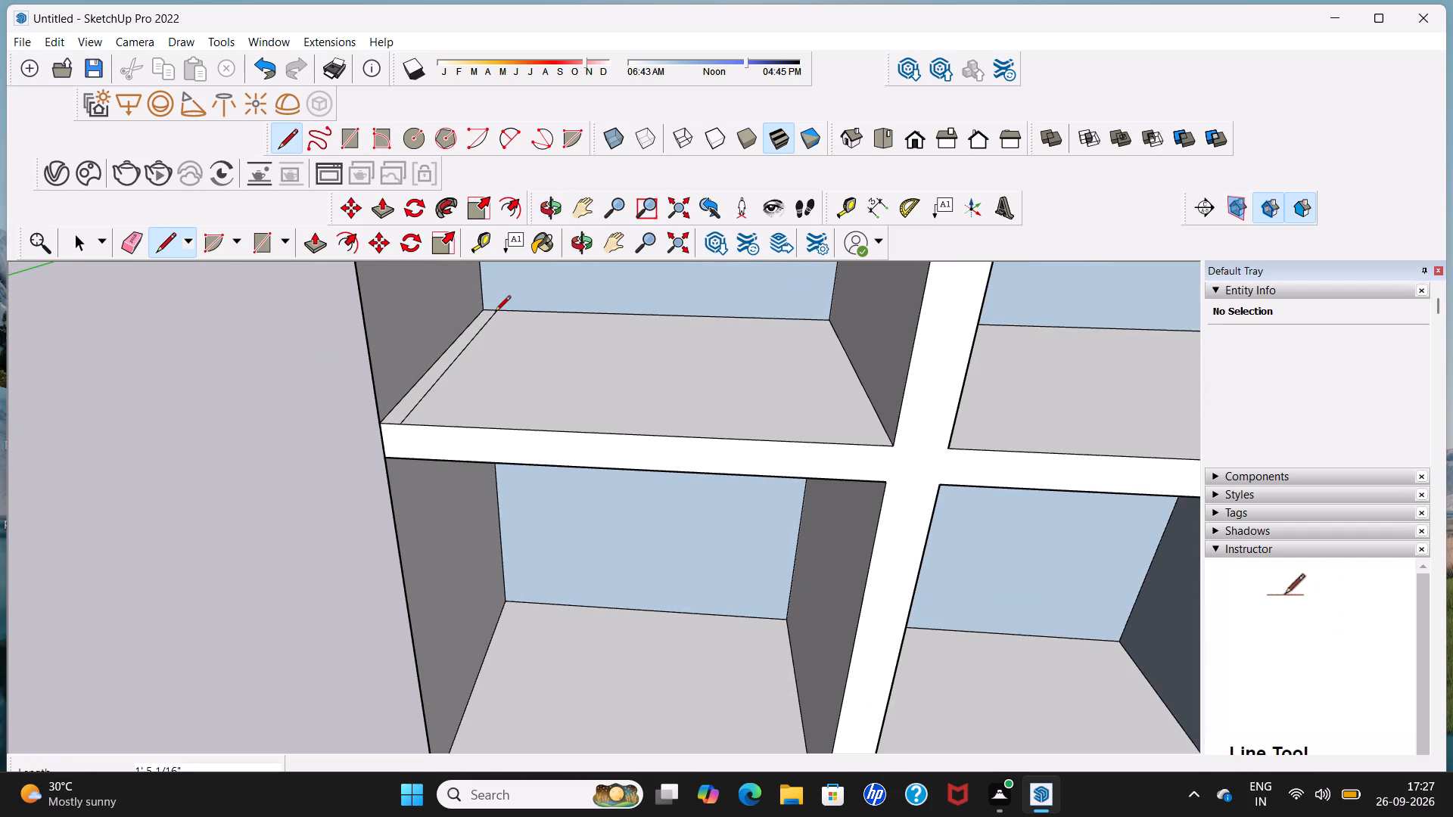
scroll(495, 312, down, 8)
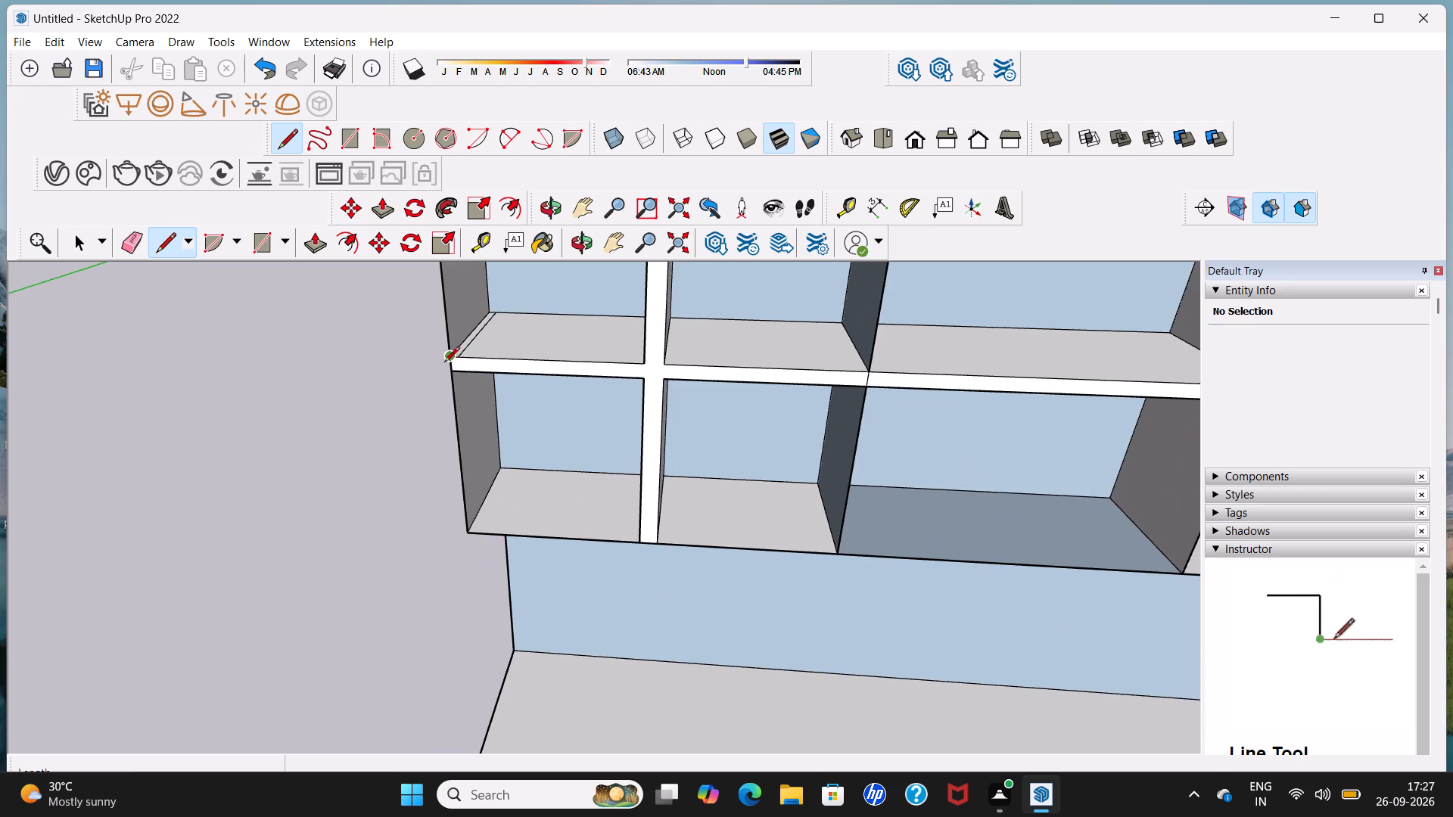
scroll(493, 523, up, 4)
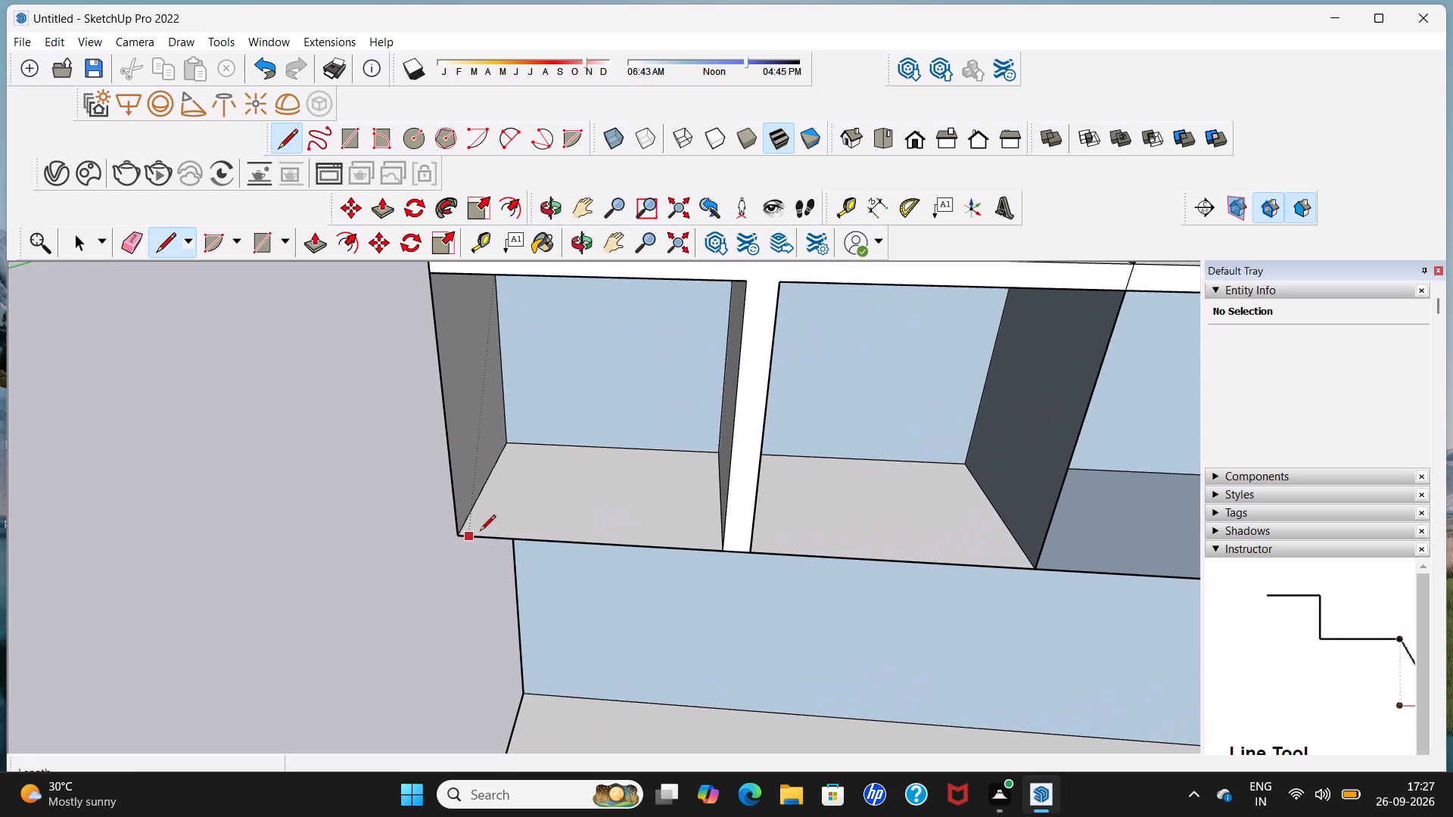
click(471, 533)
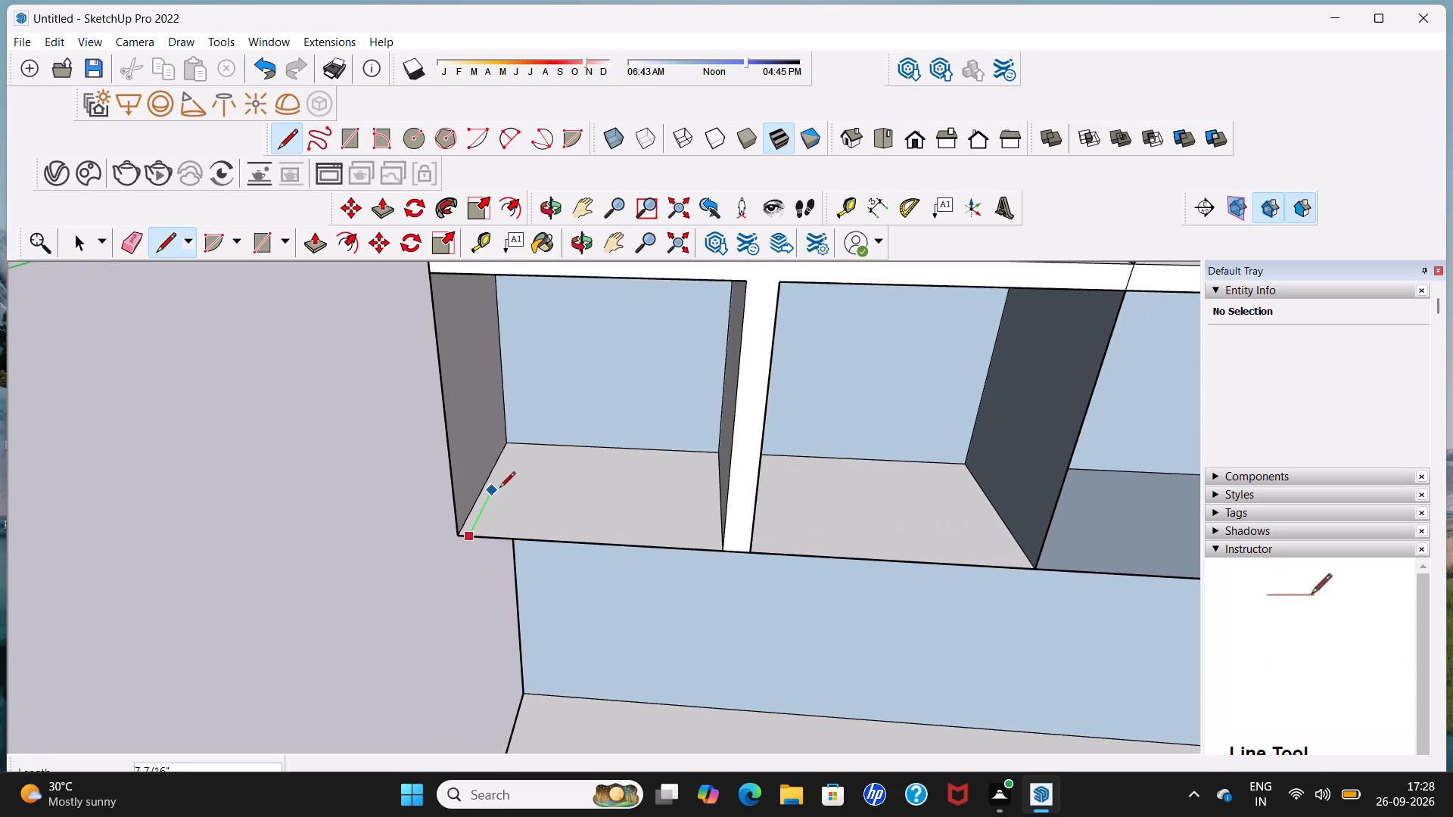
click(516, 450)
Draw front-to-back lines about 1' 5 1/16" long on the centre section's middle shelf and bottom, beside the divider with the left section.
scroll(516, 446, down, 12)
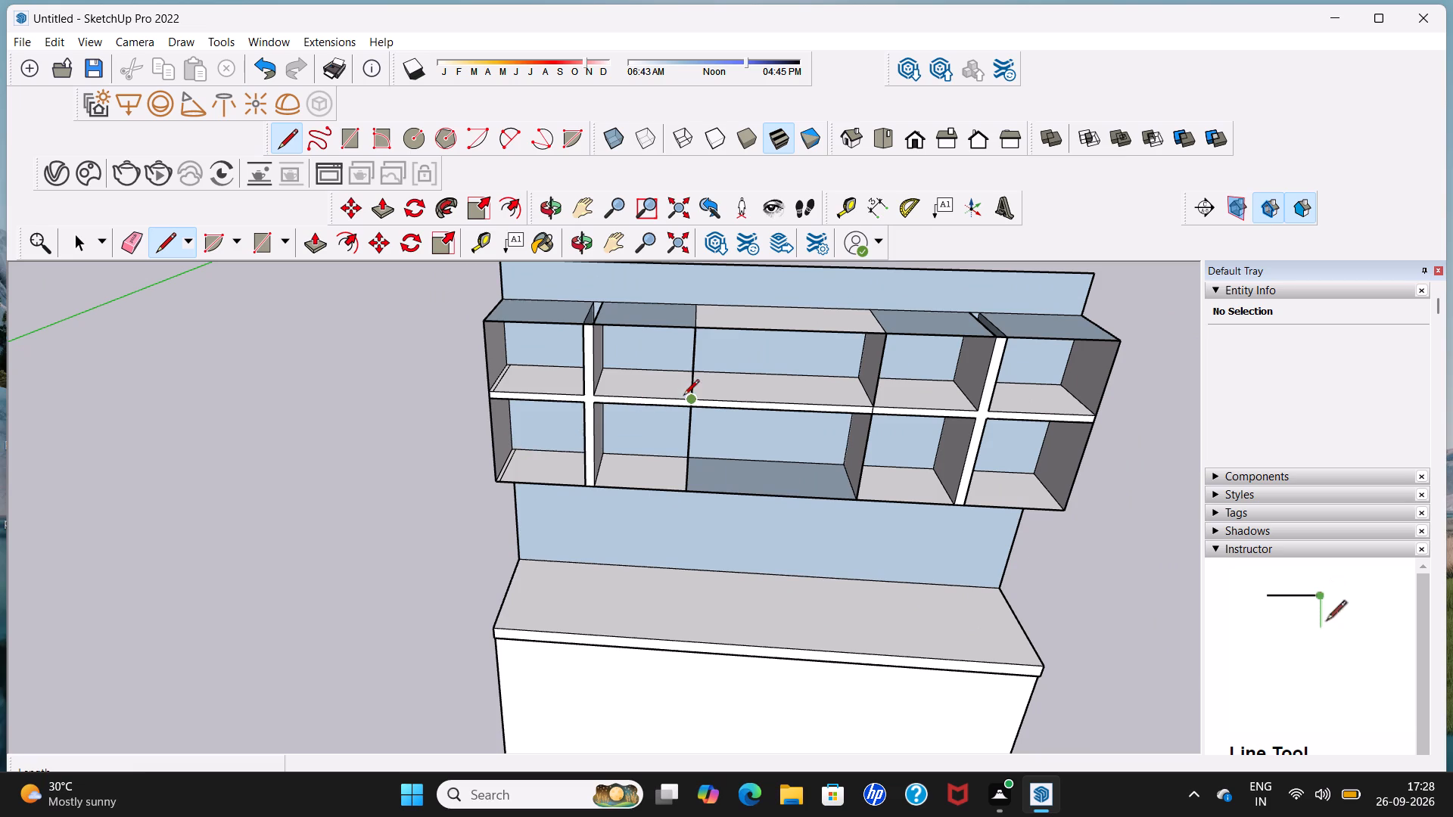
scroll(703, 396, up, 9)
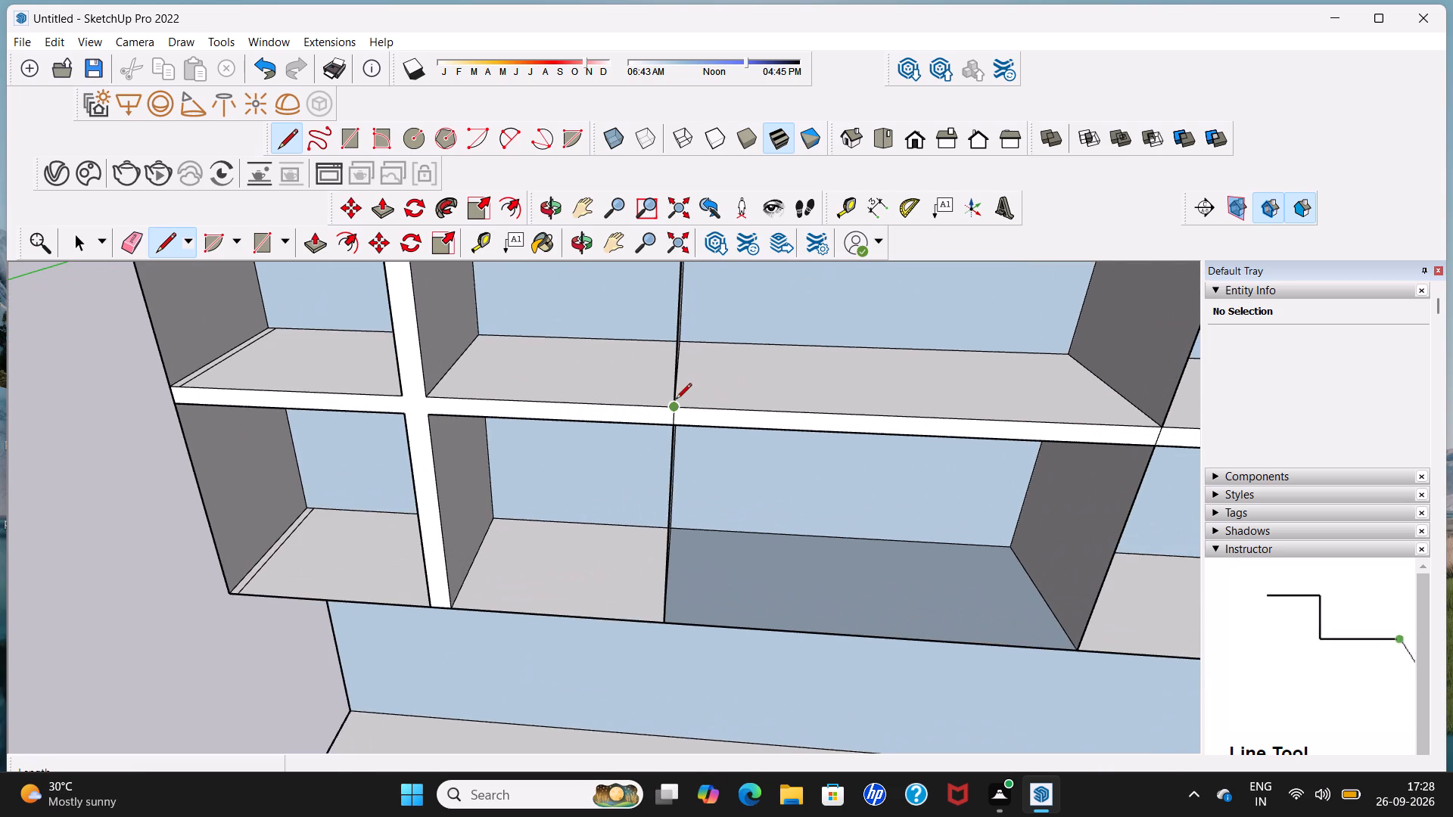
middle_drag(682, 407, 616, 430)
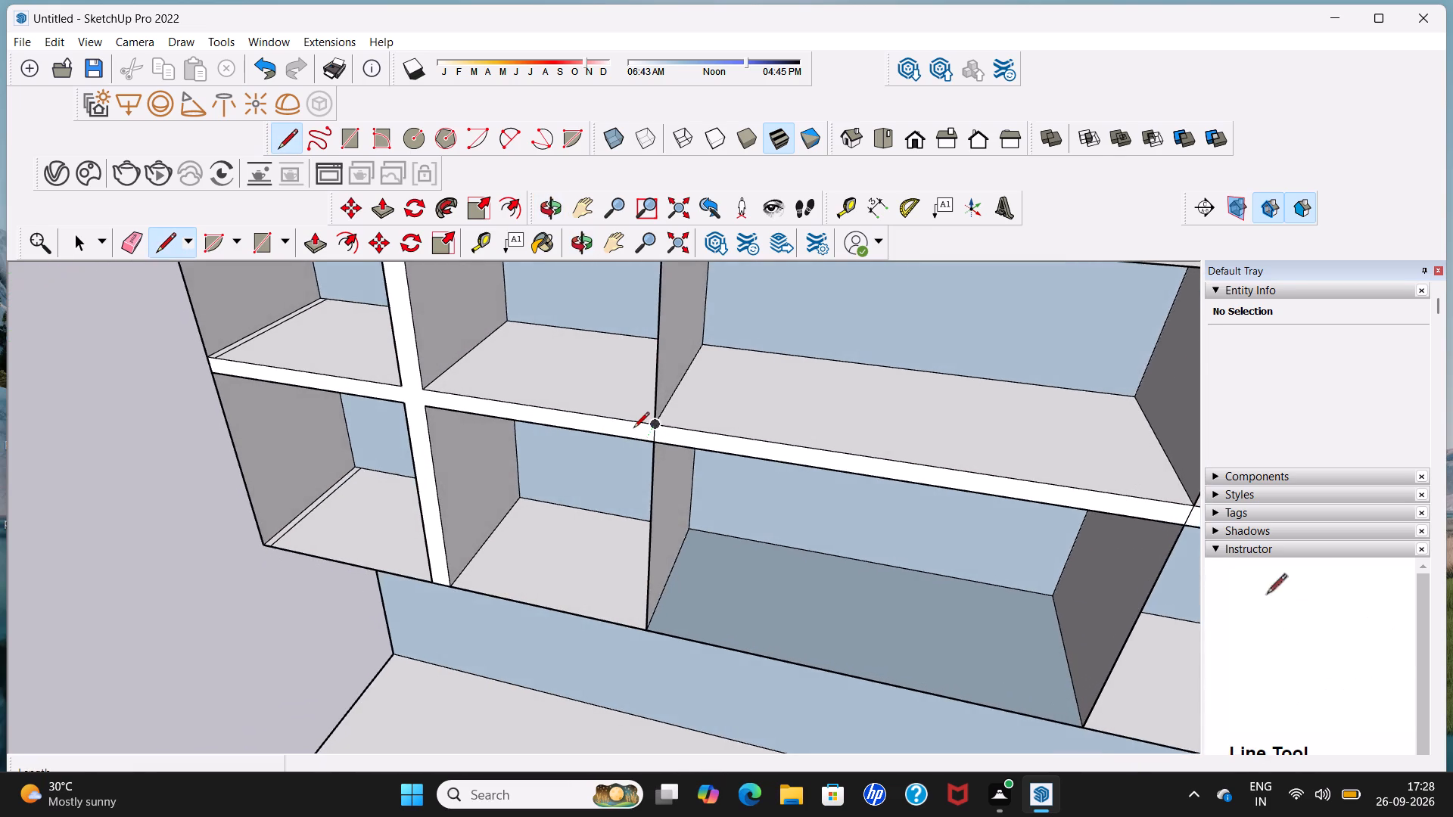
scroll(633, 429, up, 2)
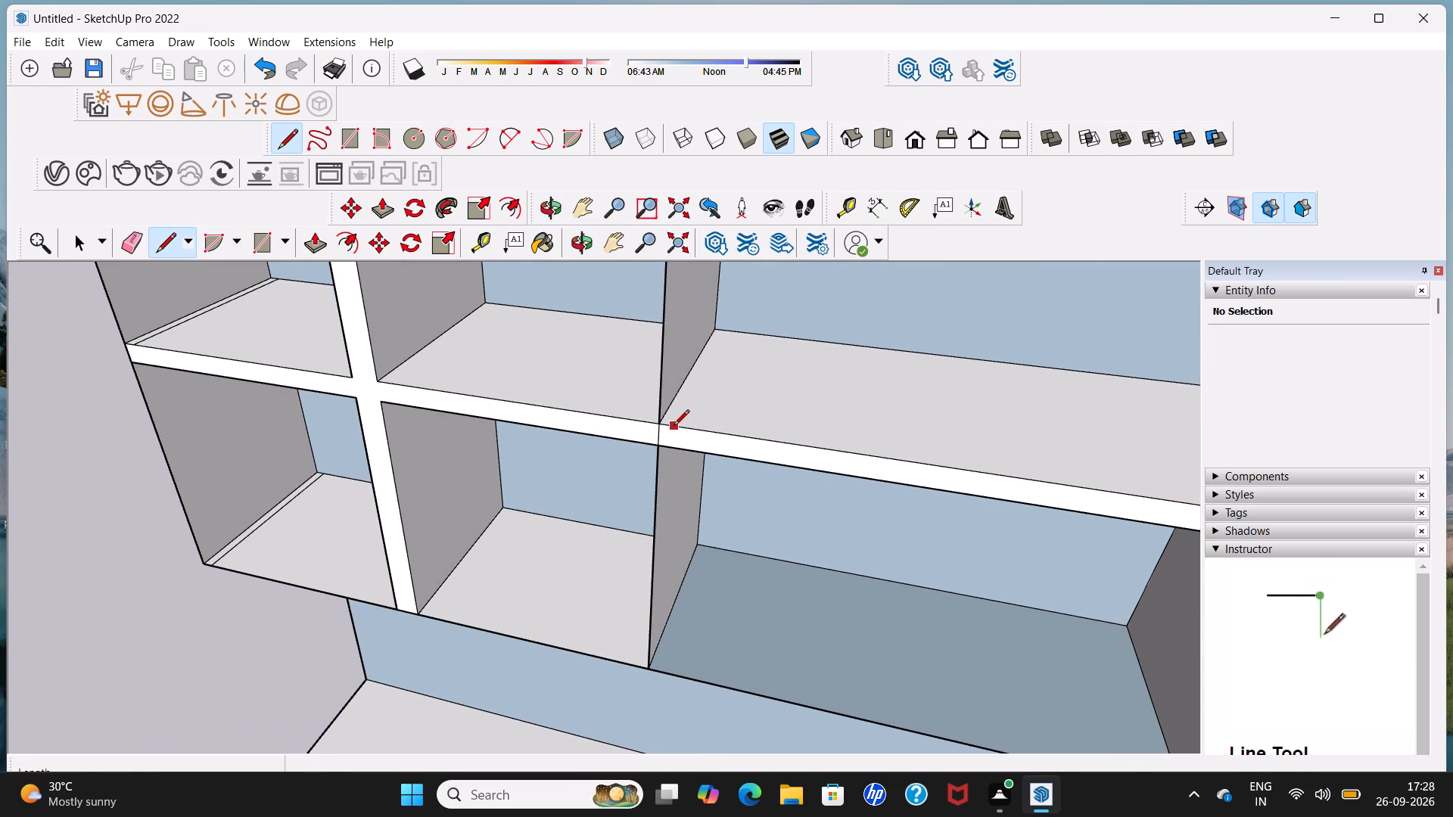
click(672, 427)
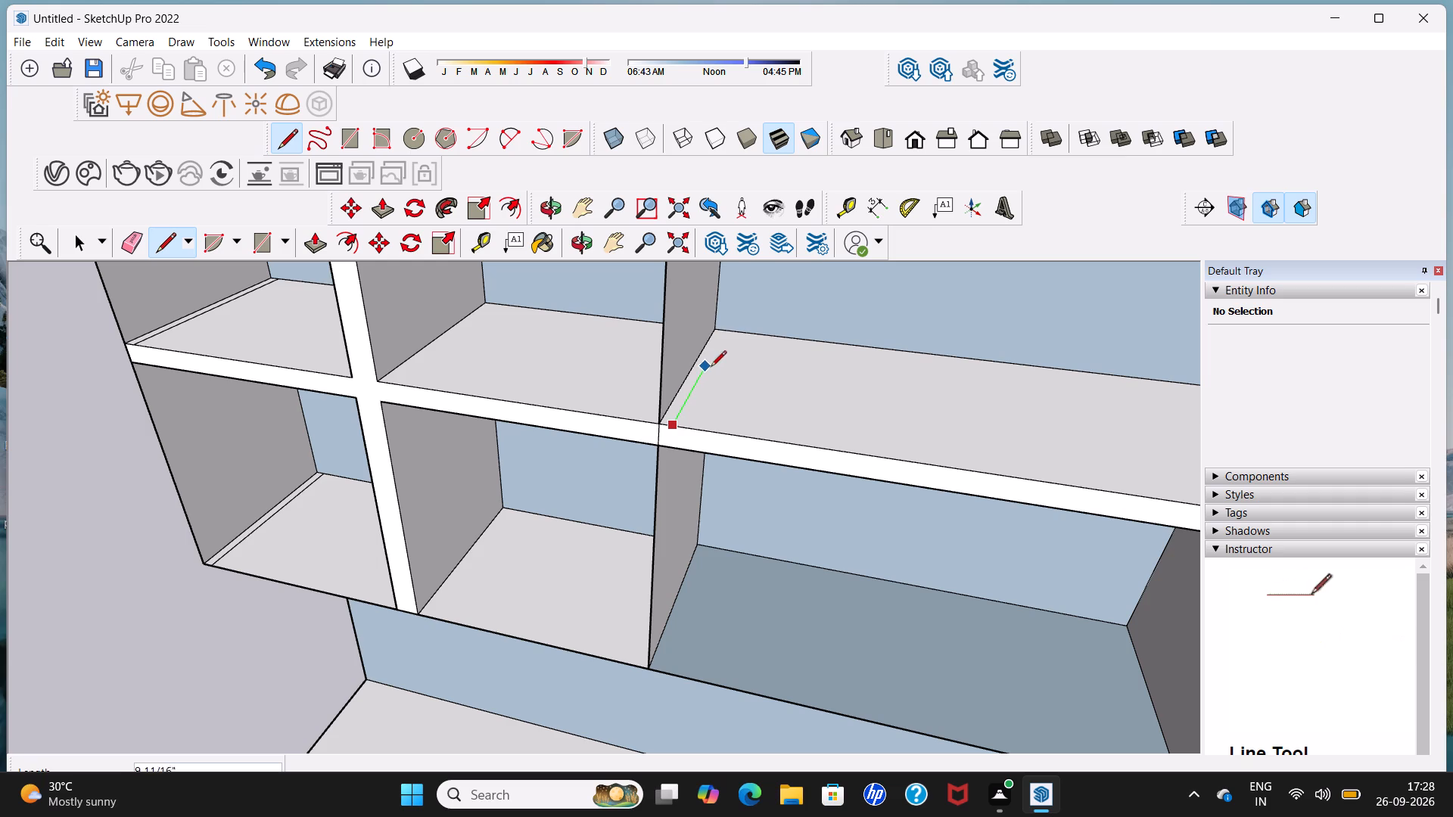
click(730, 332)
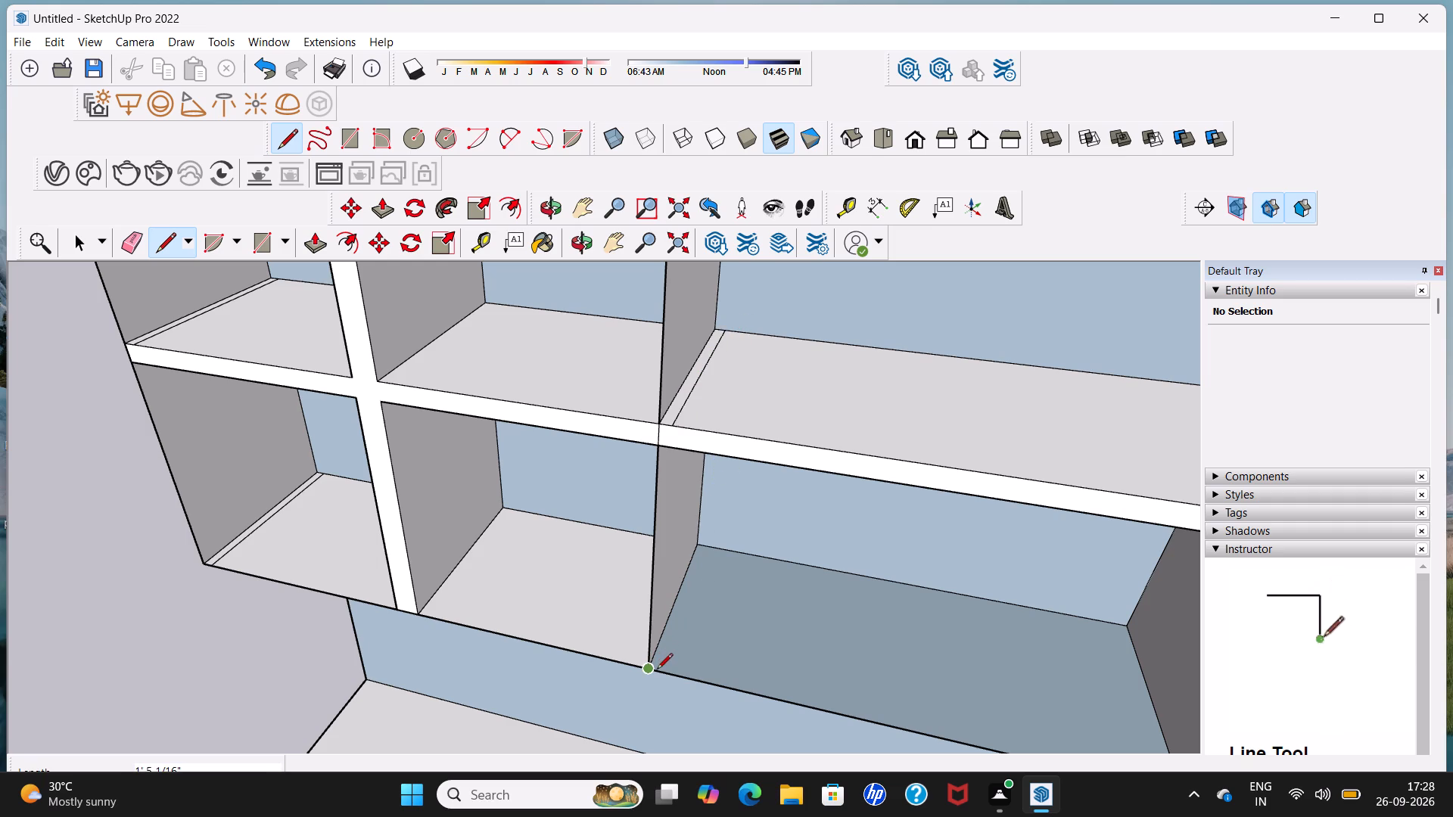
scroll(656, 666, up, 4)
drag(656, 674, 660, 666)
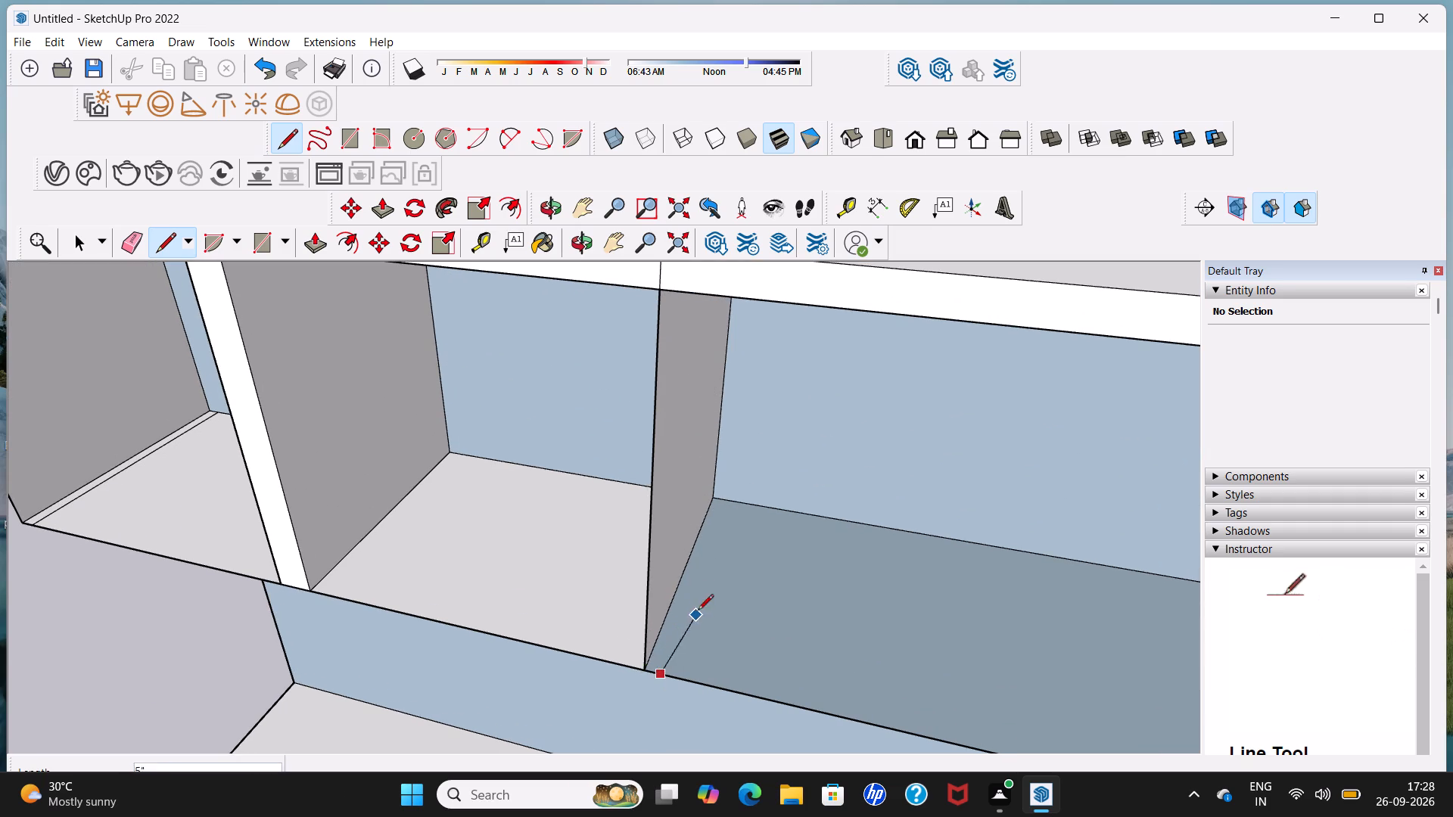
click(729, 499)
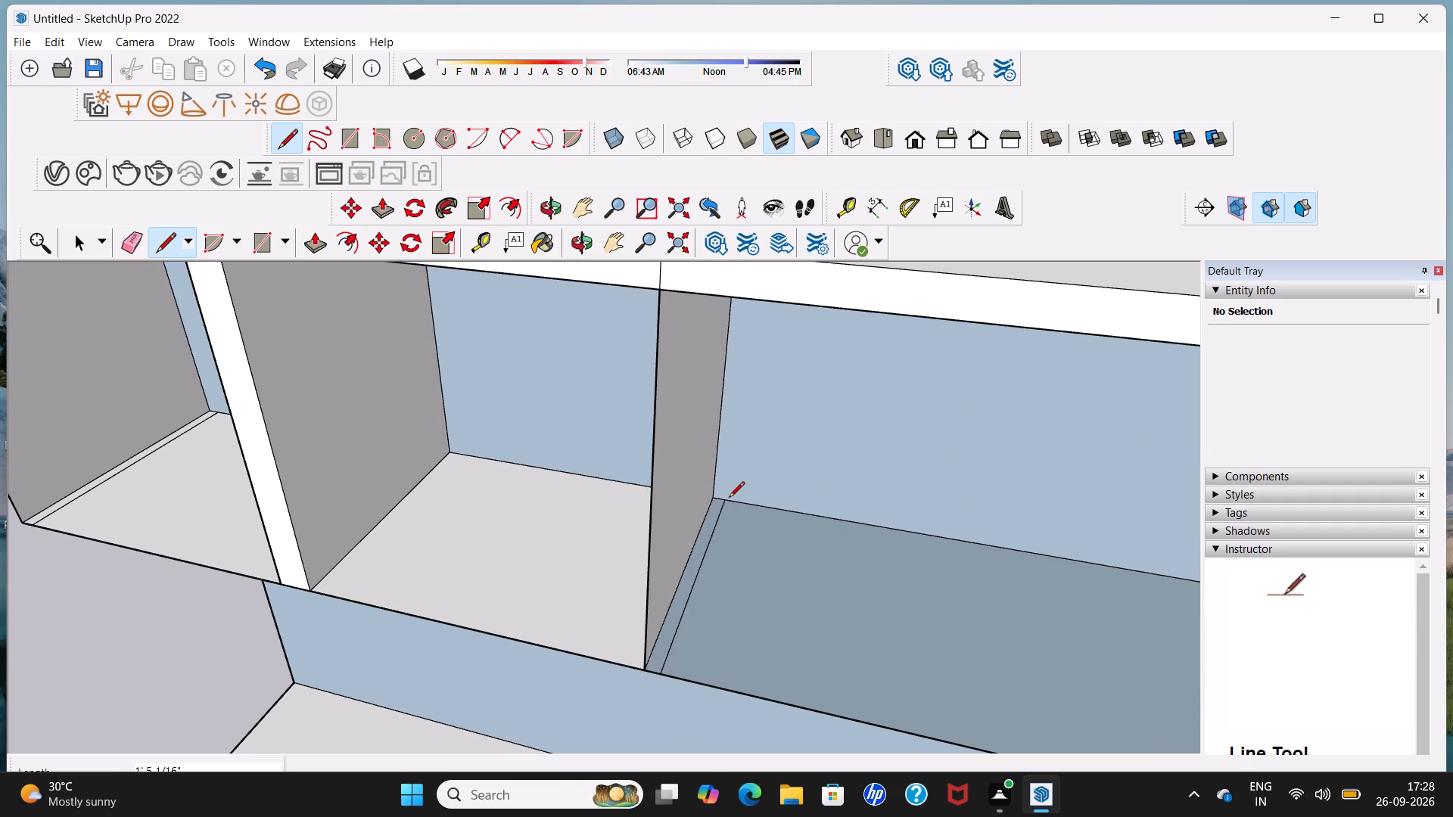
Draw front-to-back lines about 1' 5 1/16" long on the right section's middle shelf and bottom, beside the divider with the centre section.
scroll(729, 499, down, 13)
middle_drag(730, 502, 863, 460)
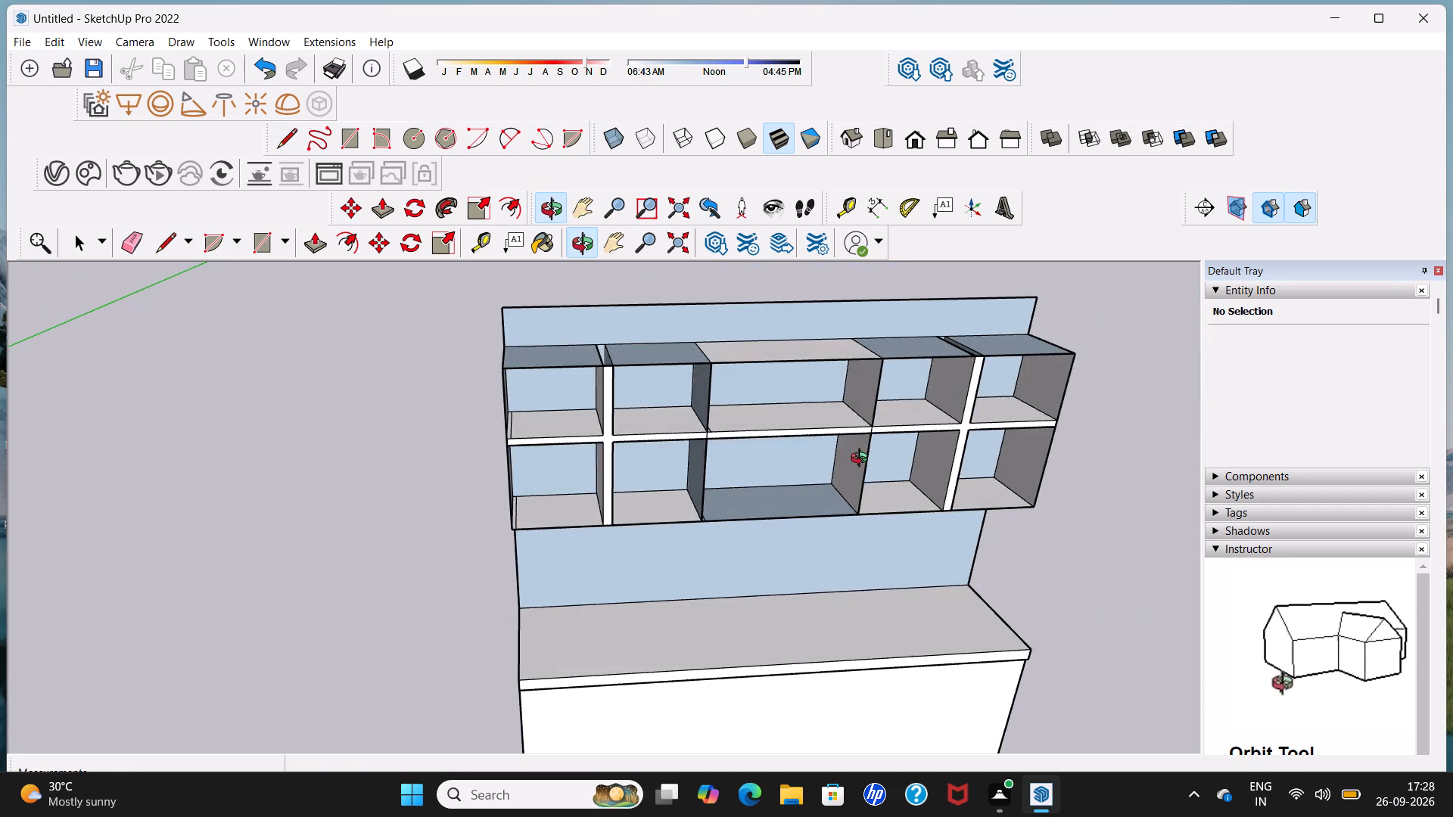
middle_drag(863, 460, 680, 491)
shift+middle_drag(711, 507, 714, 507)
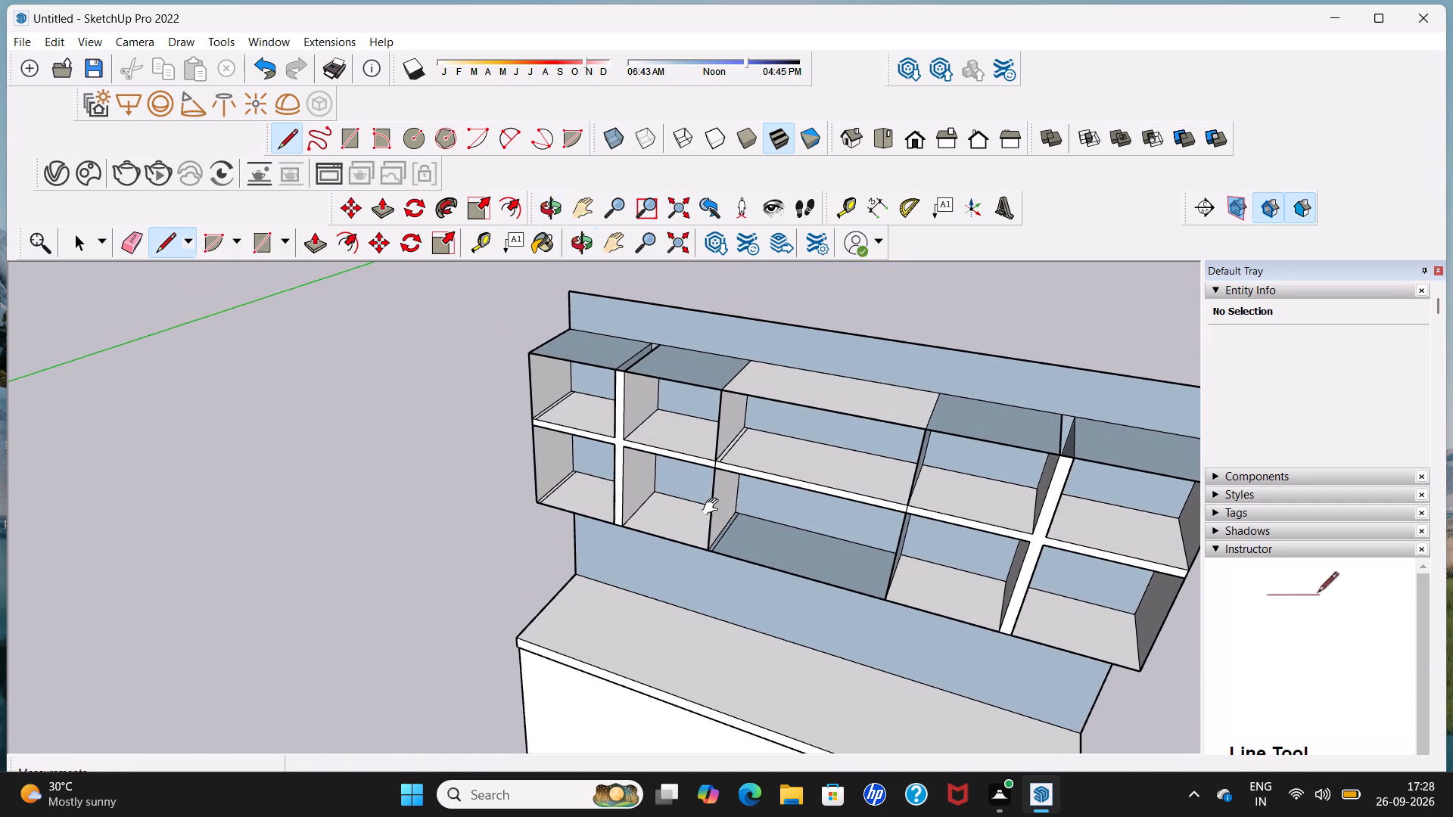
shift+middle_drag(714, 507, 350, 471)
scroll(526, 512, up, 5)
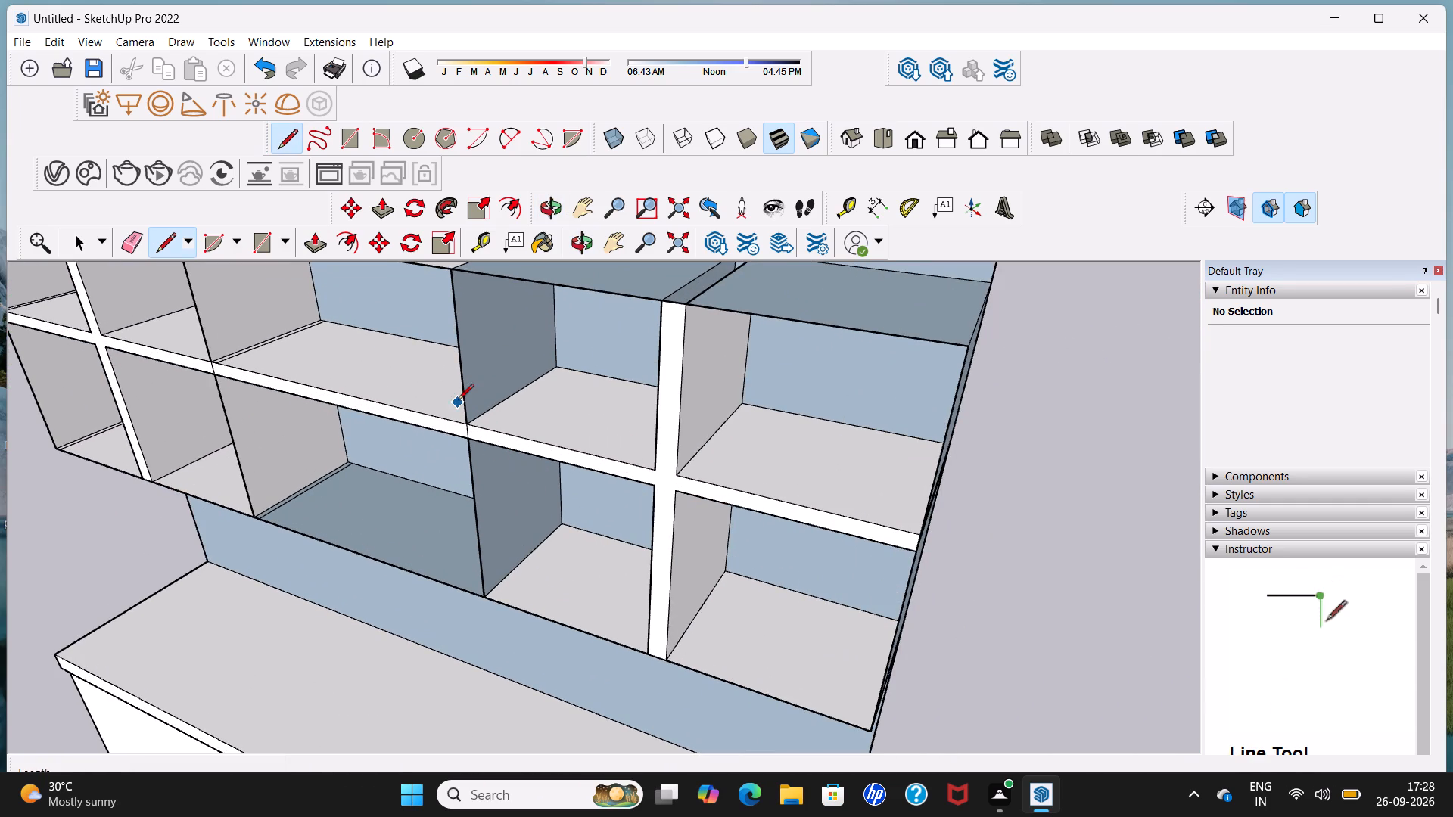
scroll(476, 430, up, 5)
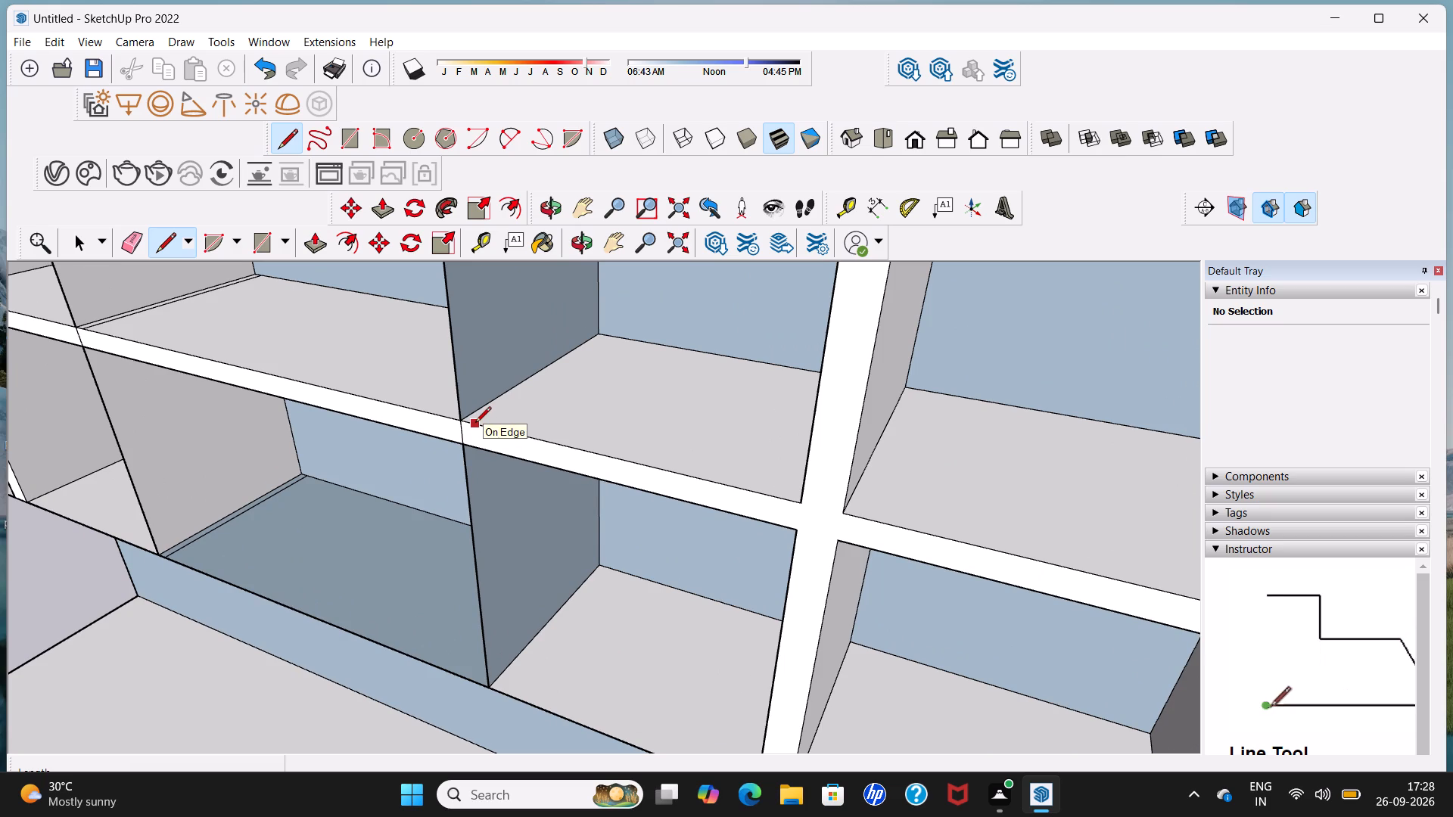
click(473, 421)
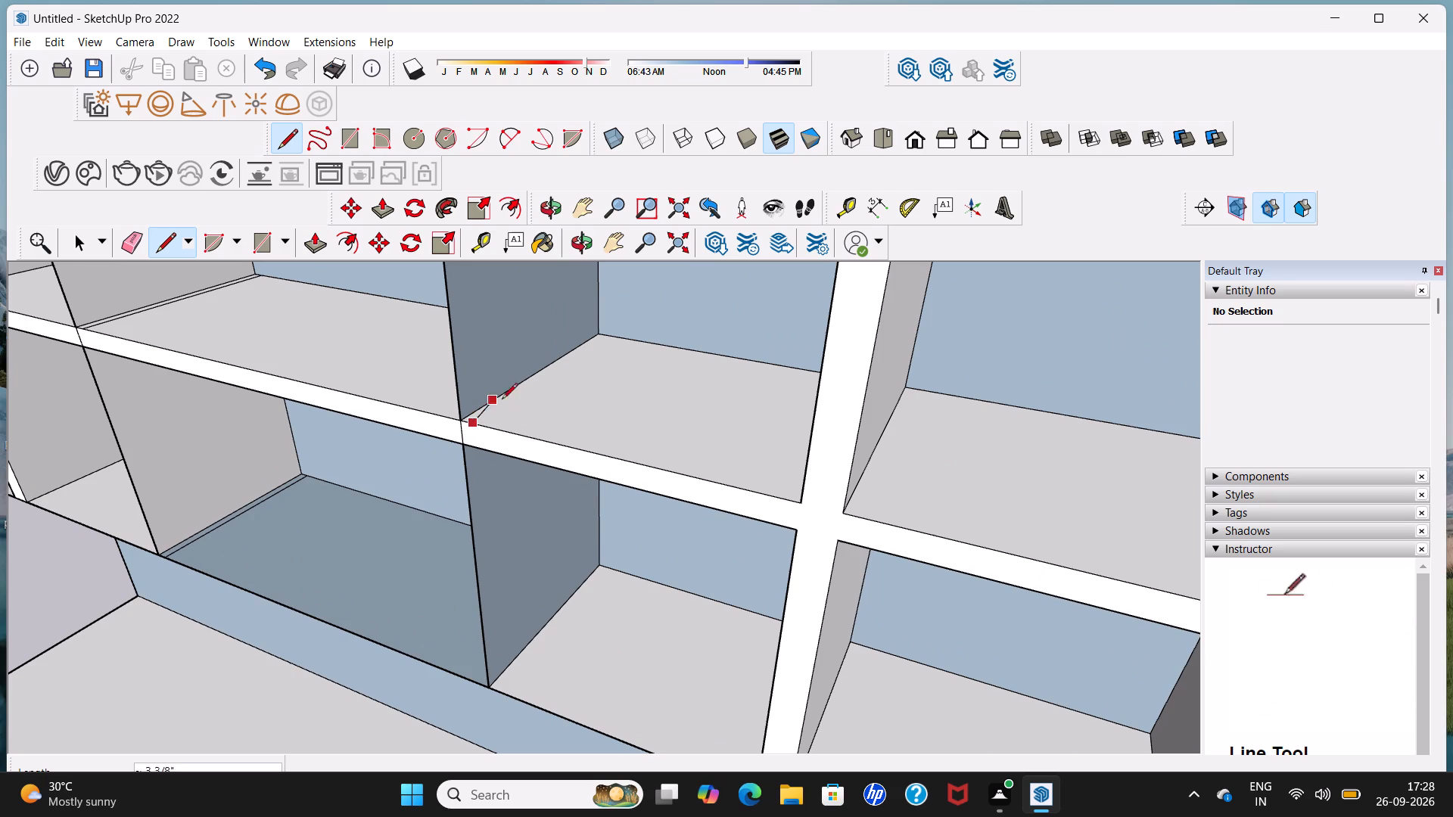
click(617, 335)
scroll(499, 676, up, 1)
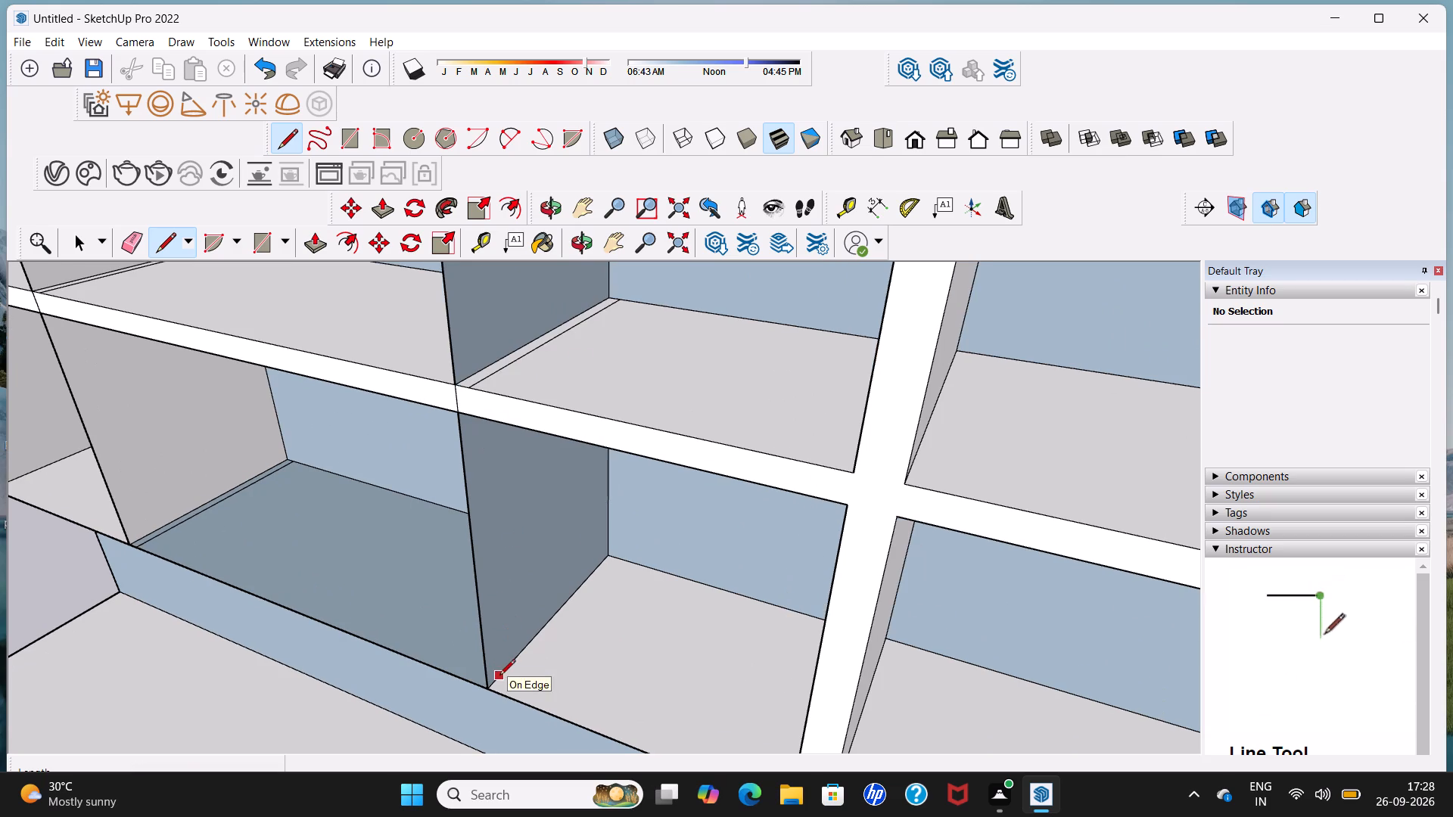
click(499, 688)
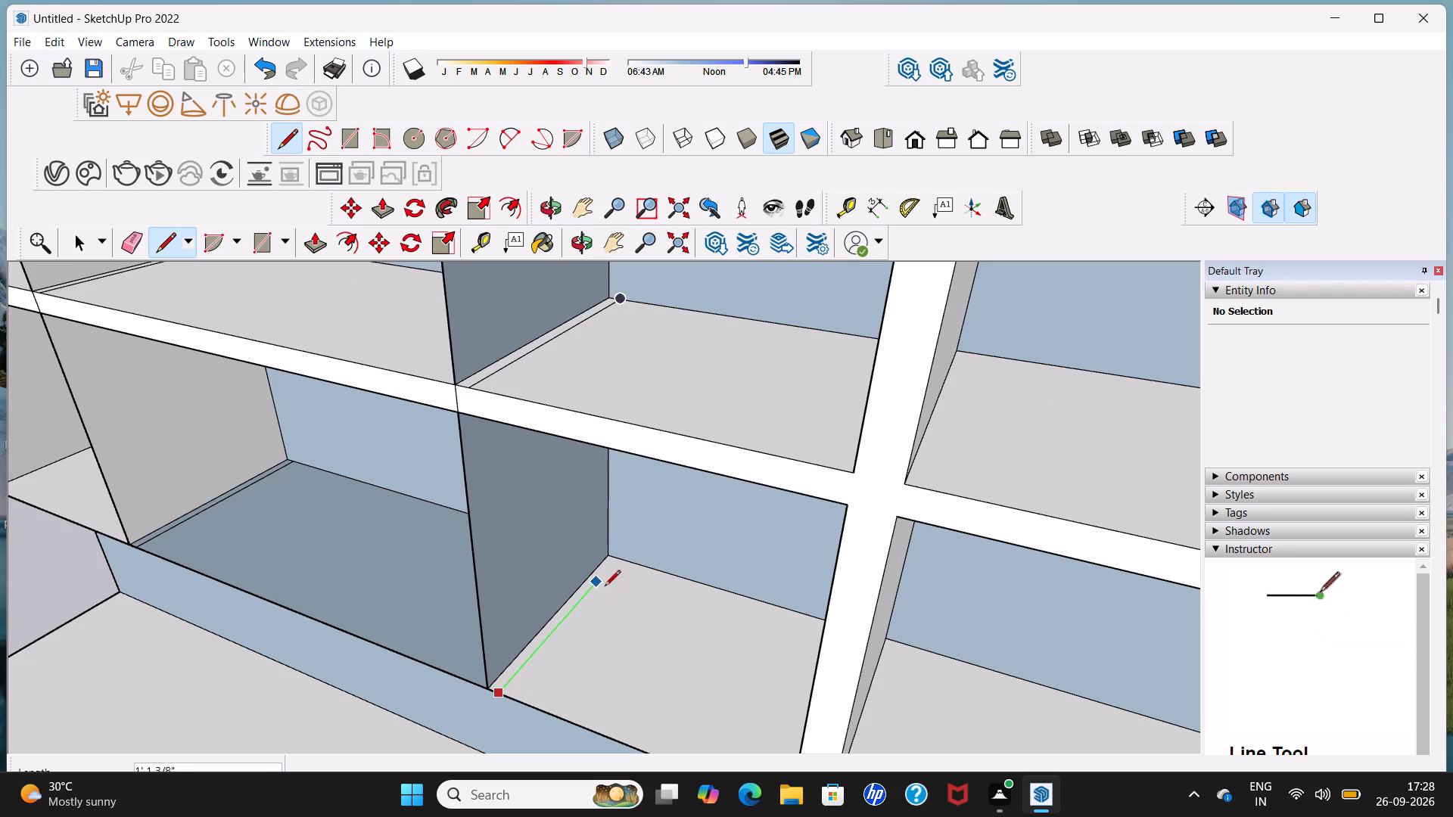
click(627, 568)
Draw short lines along the back edge of the cabinet top to close the open slots above both cross-shaped strips' vertical partitions.
scroll(627, 569, down, 10)
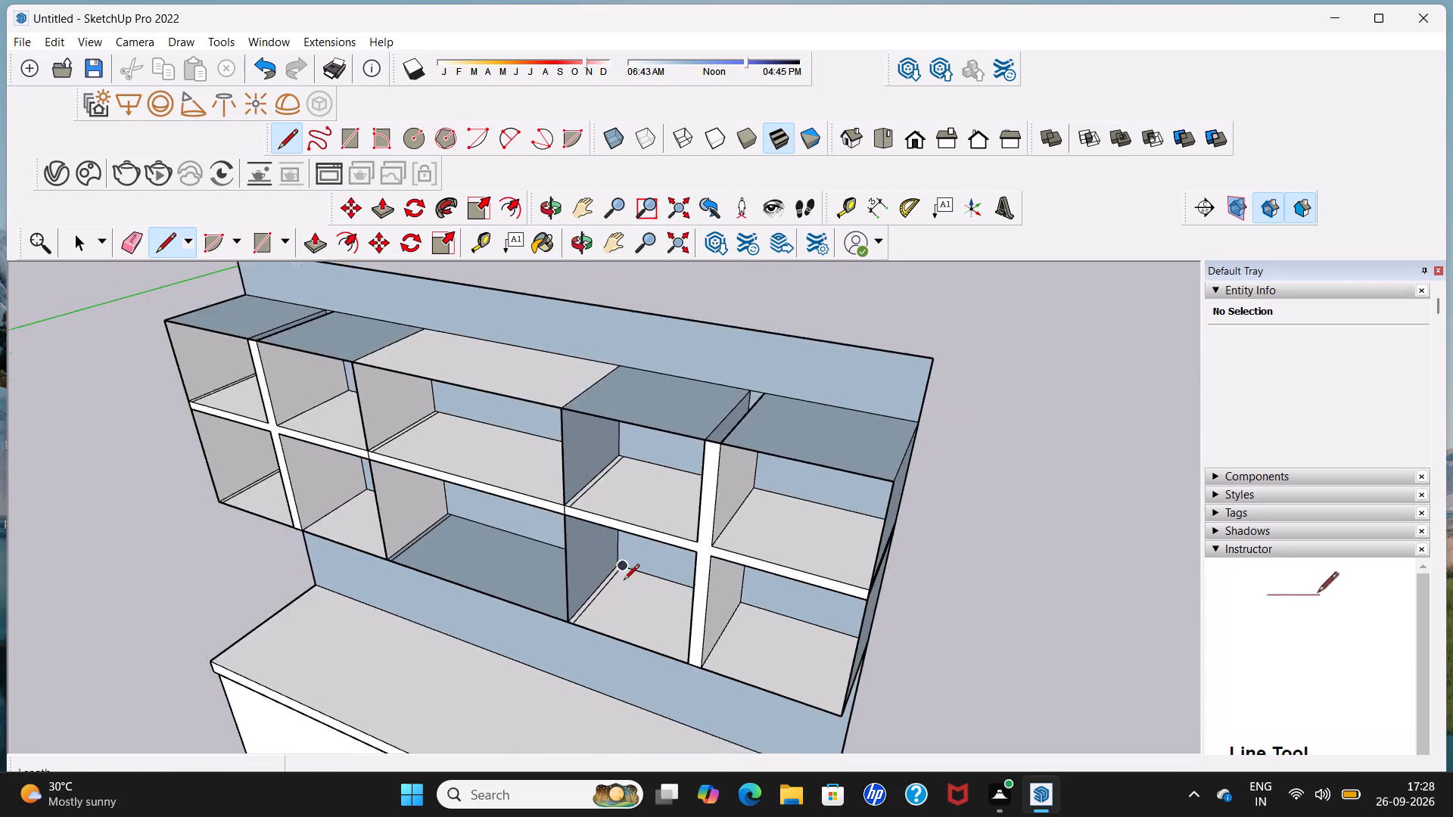
scroll(624, 581, down, 3)
middle_drag(642, 590, 830, 594)
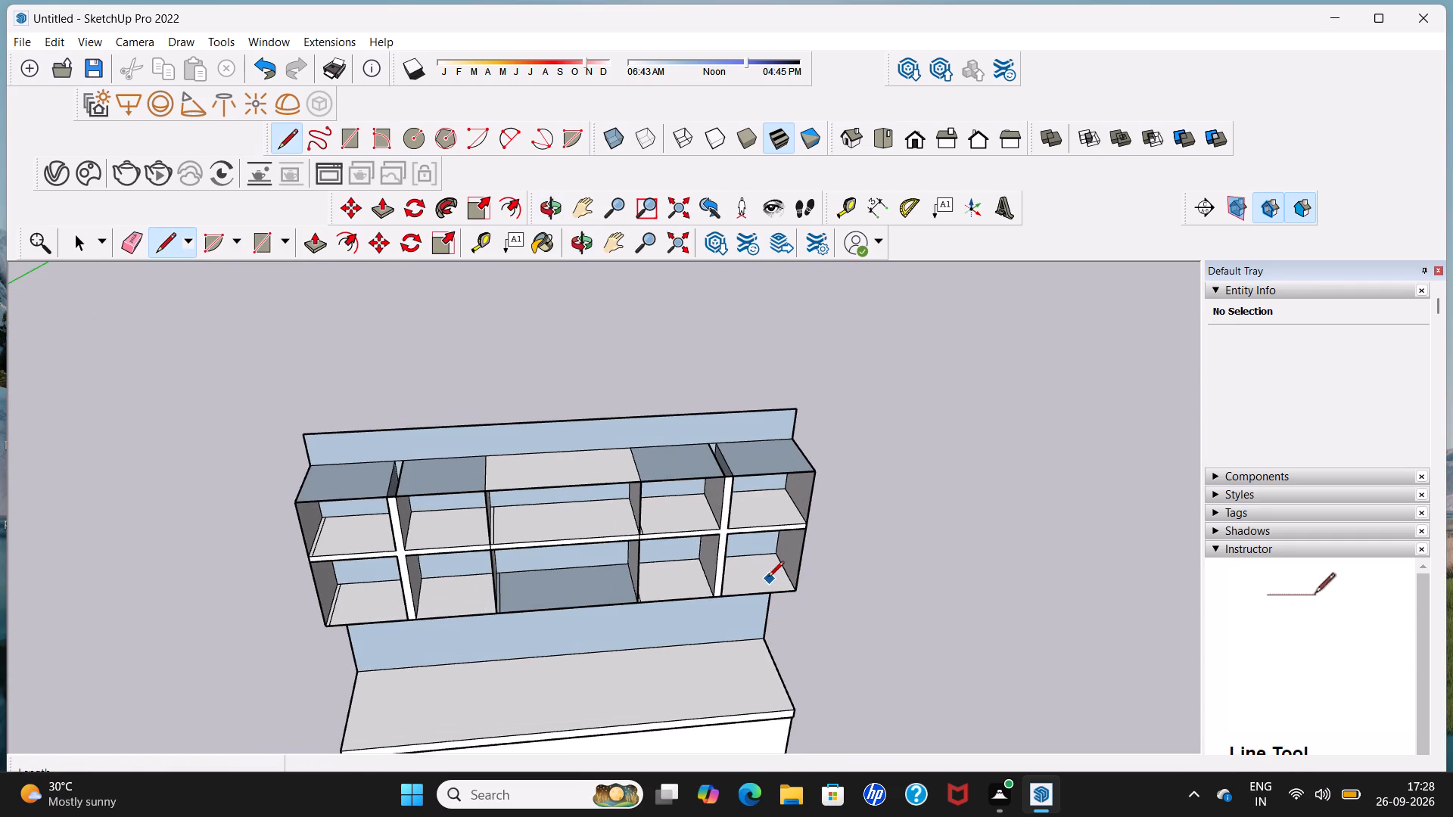
scroll(372, 487, up, 4)
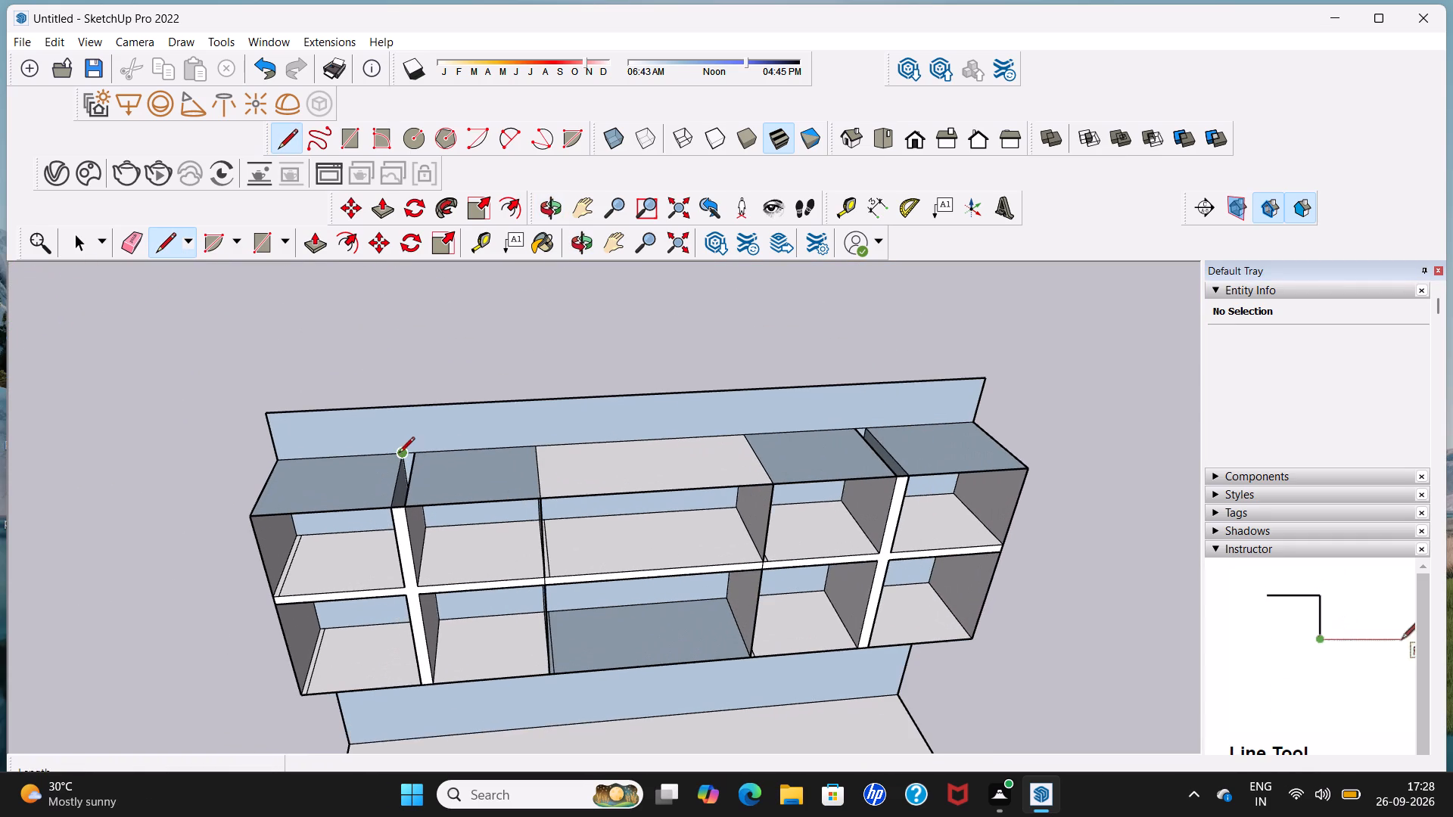
click(402, 449)
click(413, 452)
scroll(415, 453, down, 4)
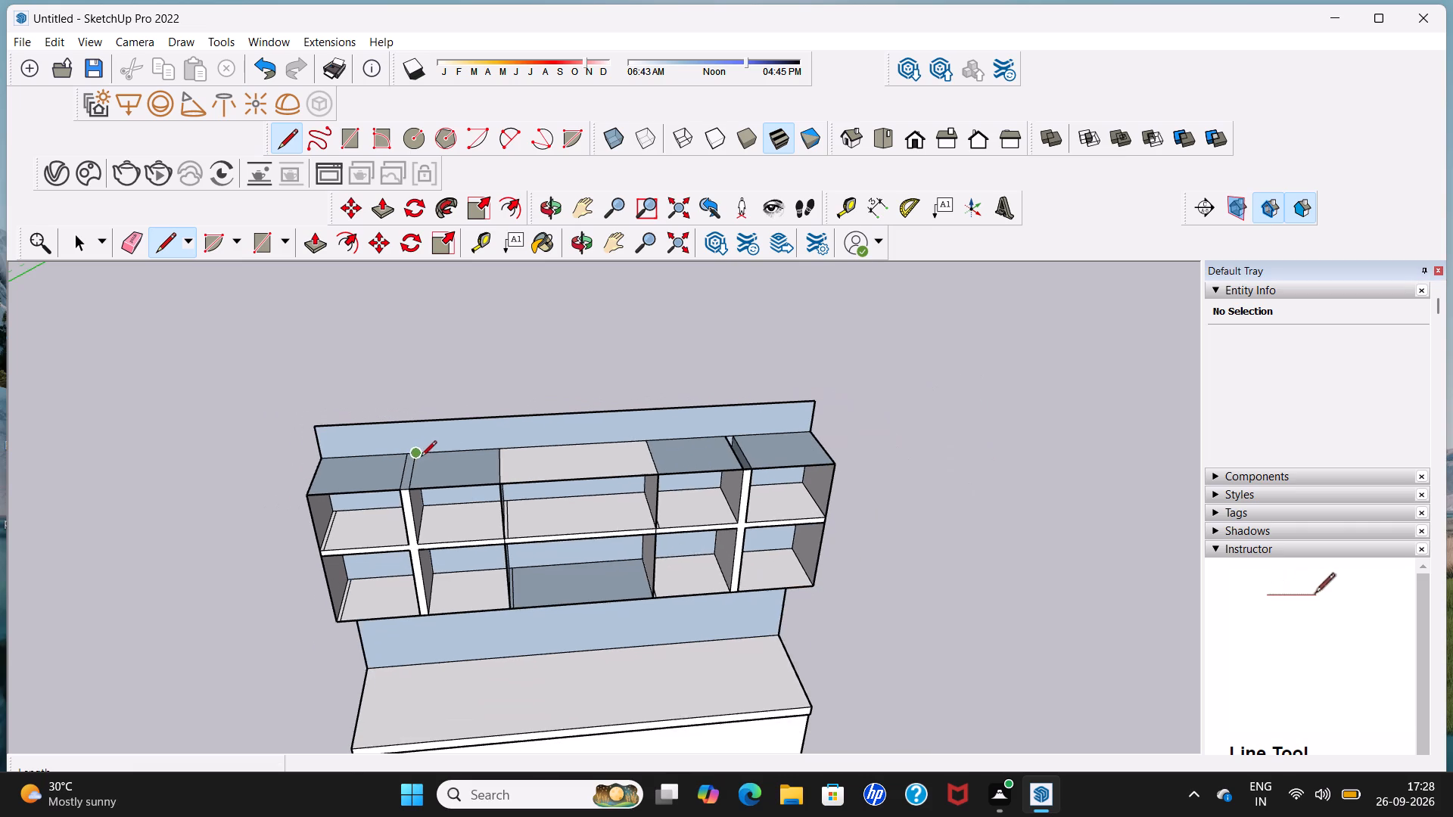
scroll(714, 438, up, 4)
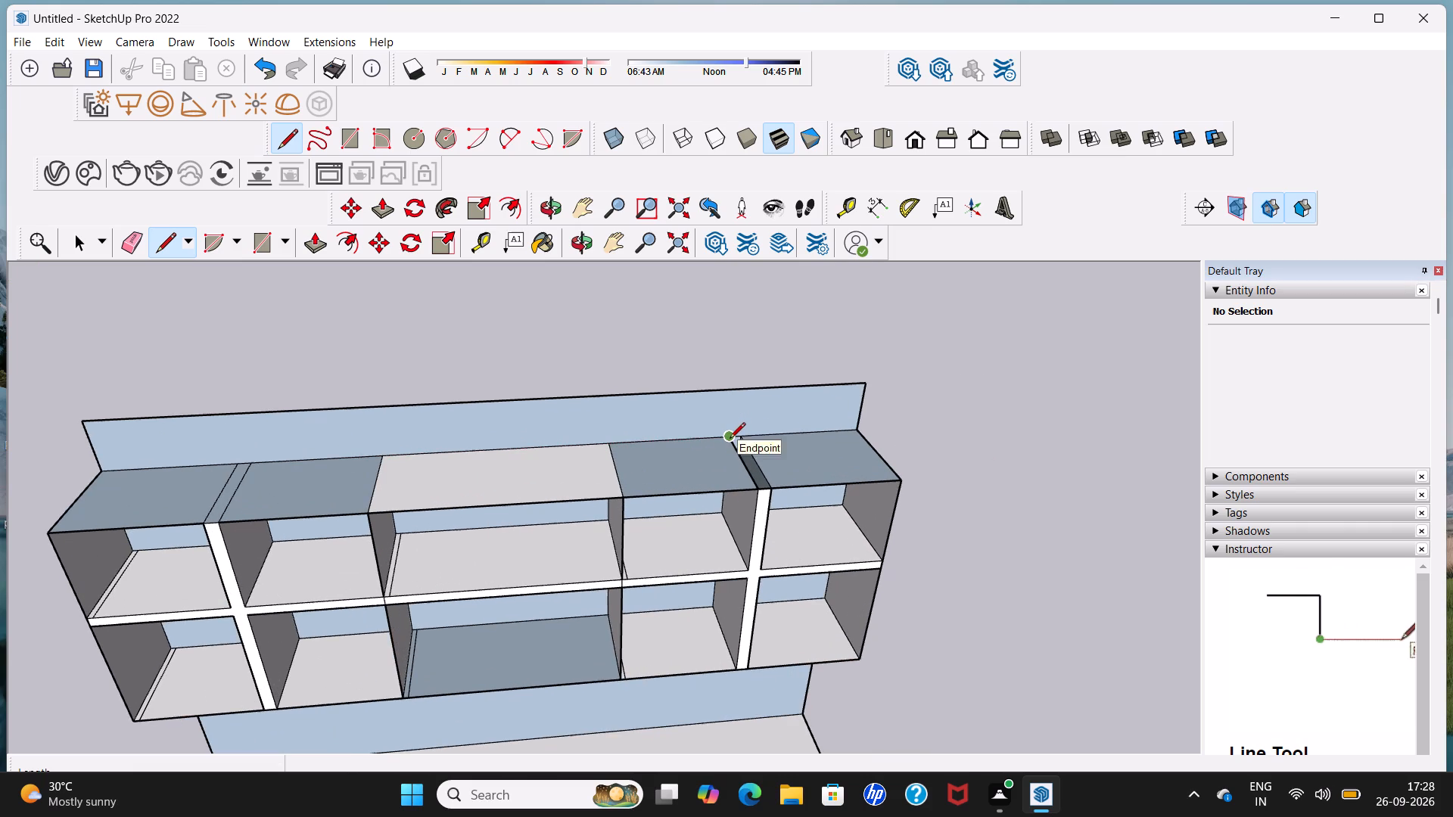
click(730, 437)
click(741, 436)
Draw lines about 2" long along the cabinet underside's back edge to close the open slots below both vertical partitions.
scroll(741, 436, down, 7)
middle_drag(748, 458, 754, 322)
middle_drag(667, 589, 692, 398)
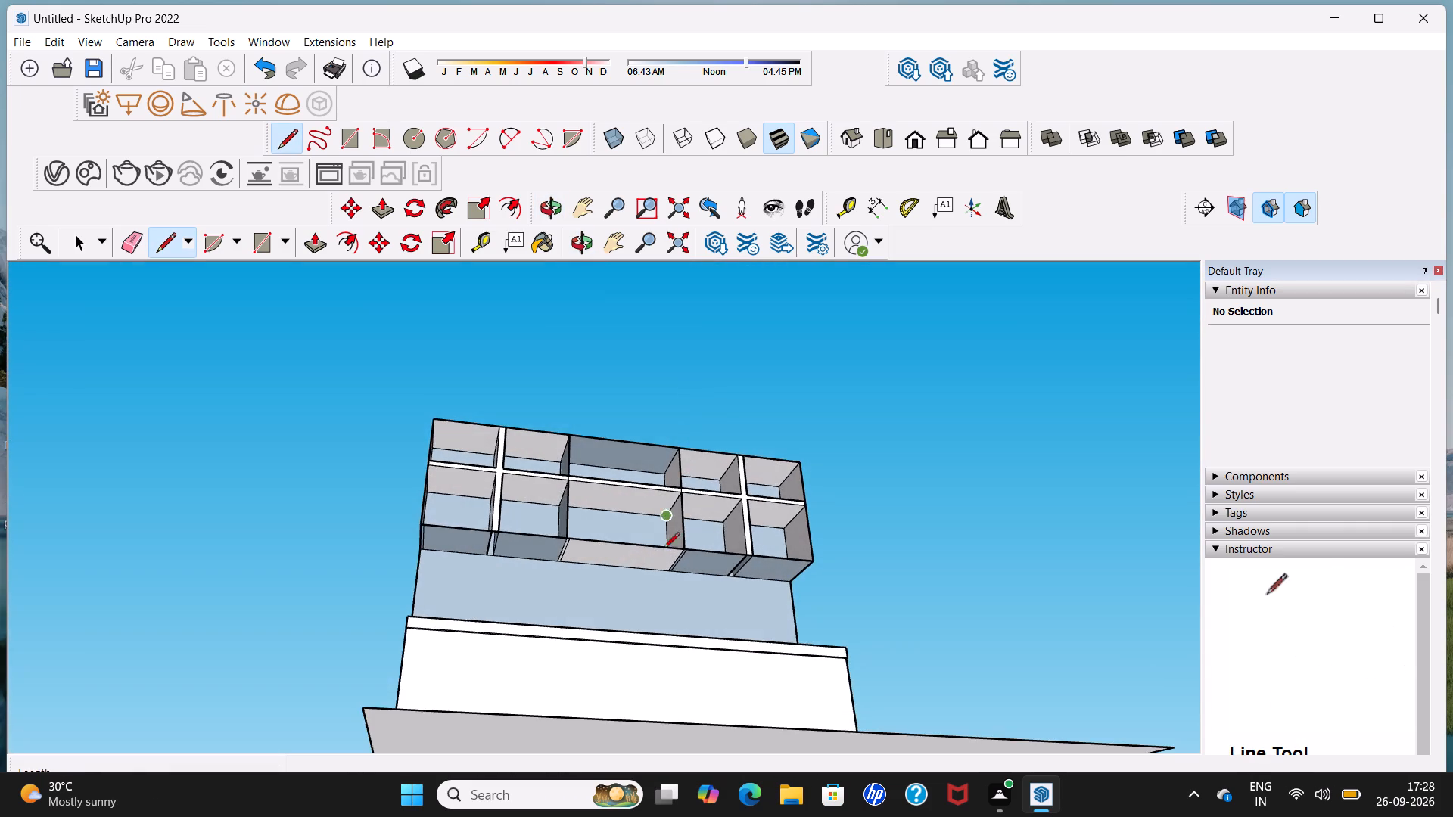
scroll(661, 561, up, 8)
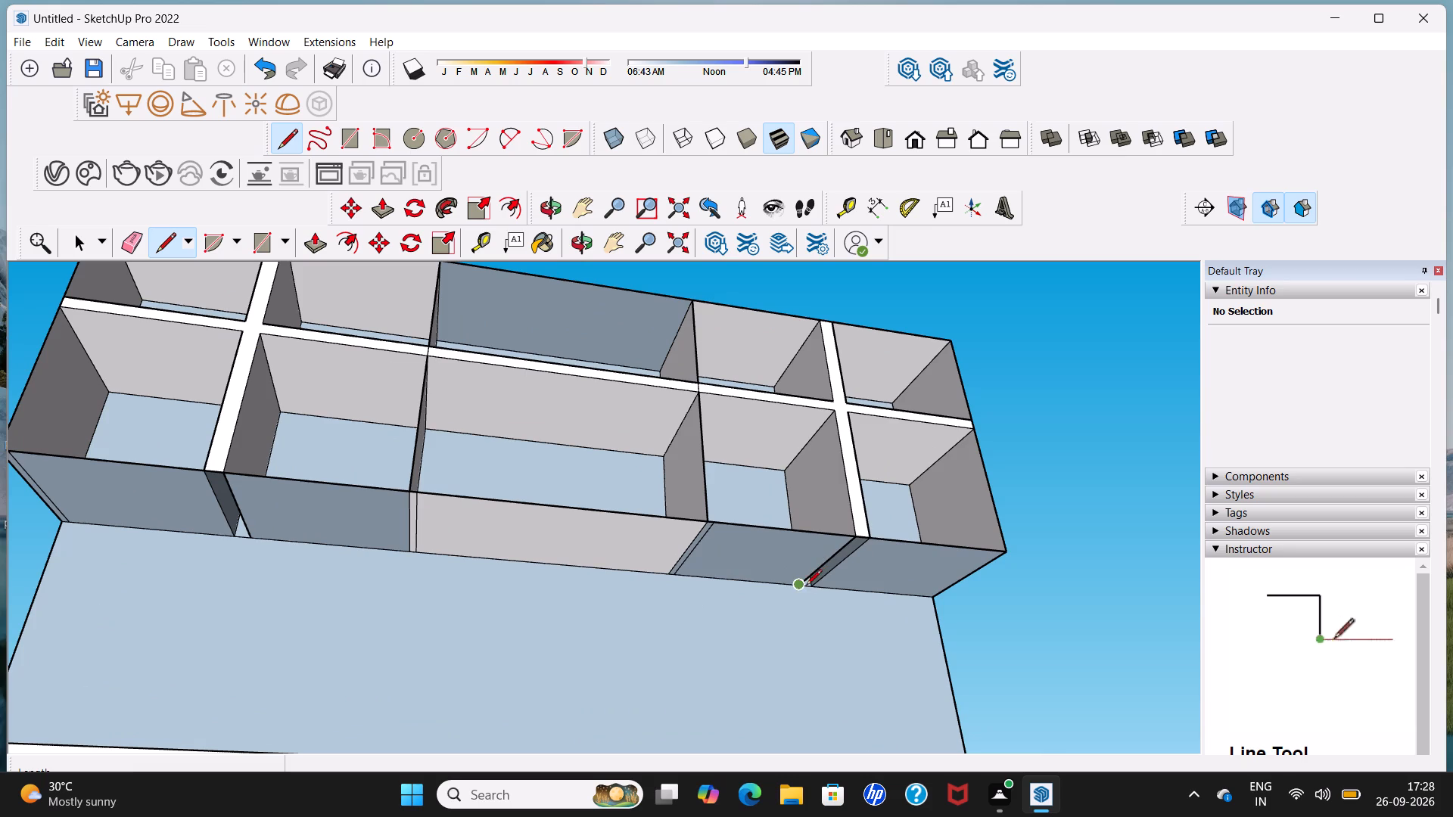
click(798, 587)
click(810, 590)
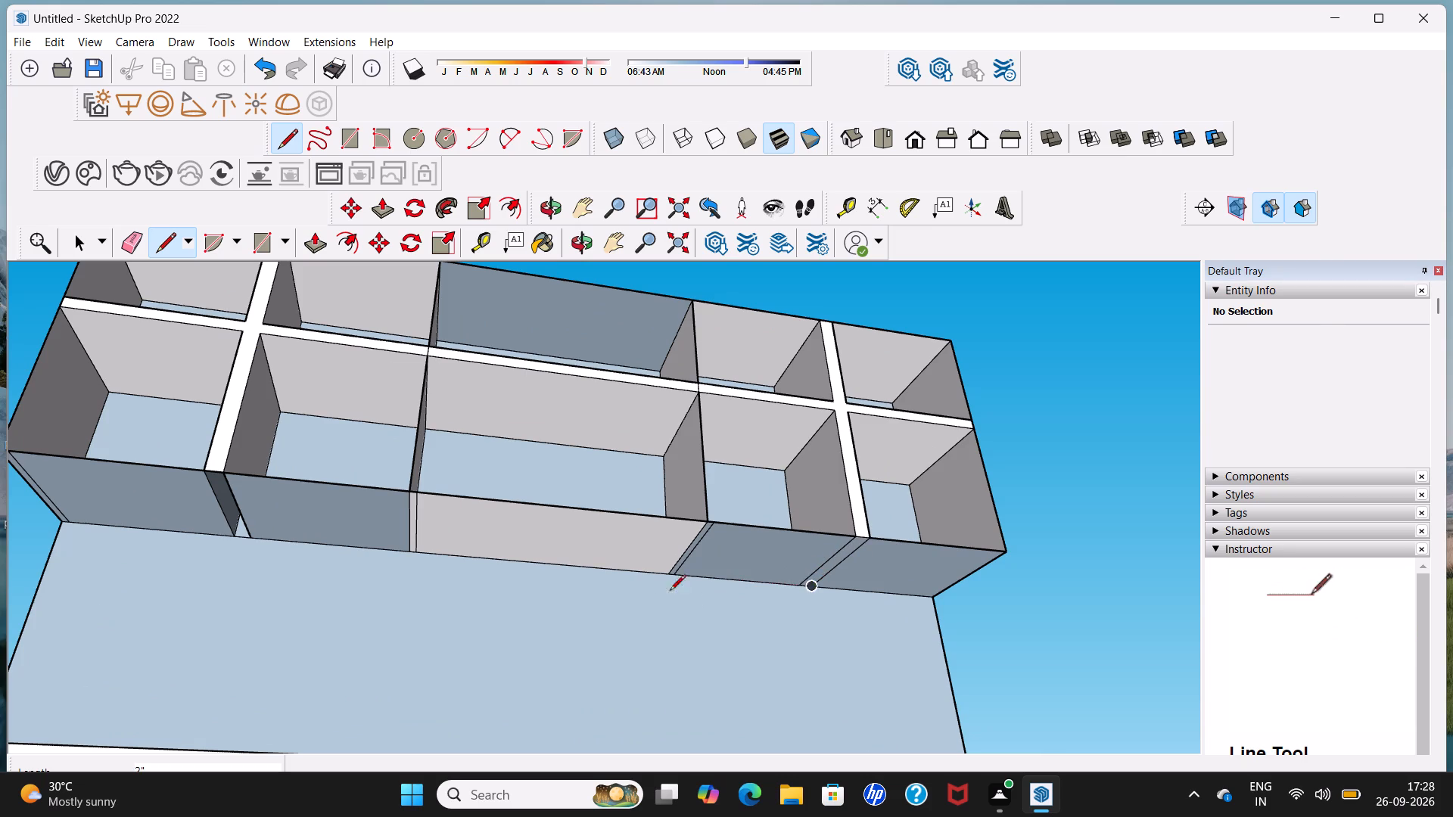
click(231, 542)
click(244, 539)
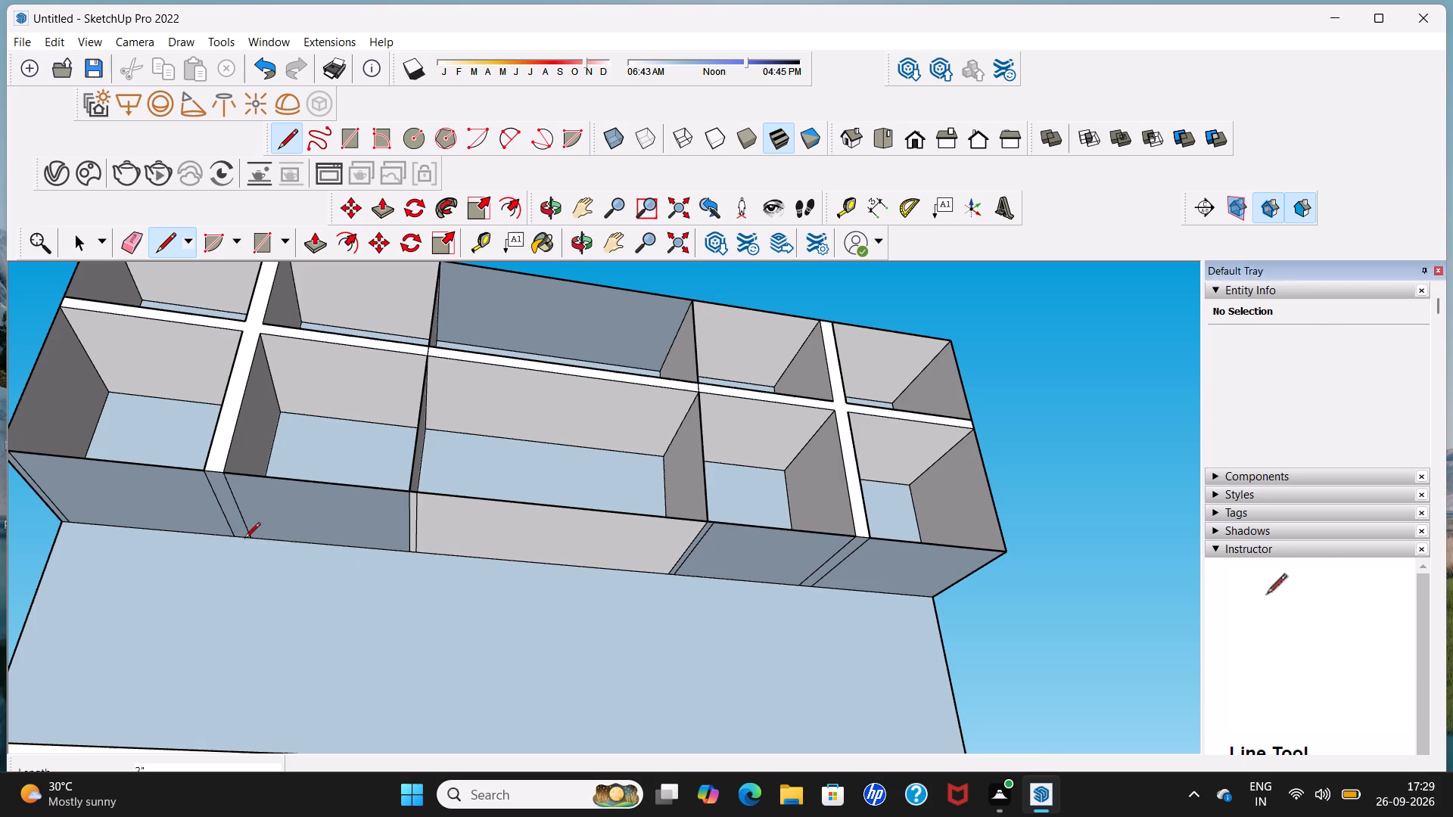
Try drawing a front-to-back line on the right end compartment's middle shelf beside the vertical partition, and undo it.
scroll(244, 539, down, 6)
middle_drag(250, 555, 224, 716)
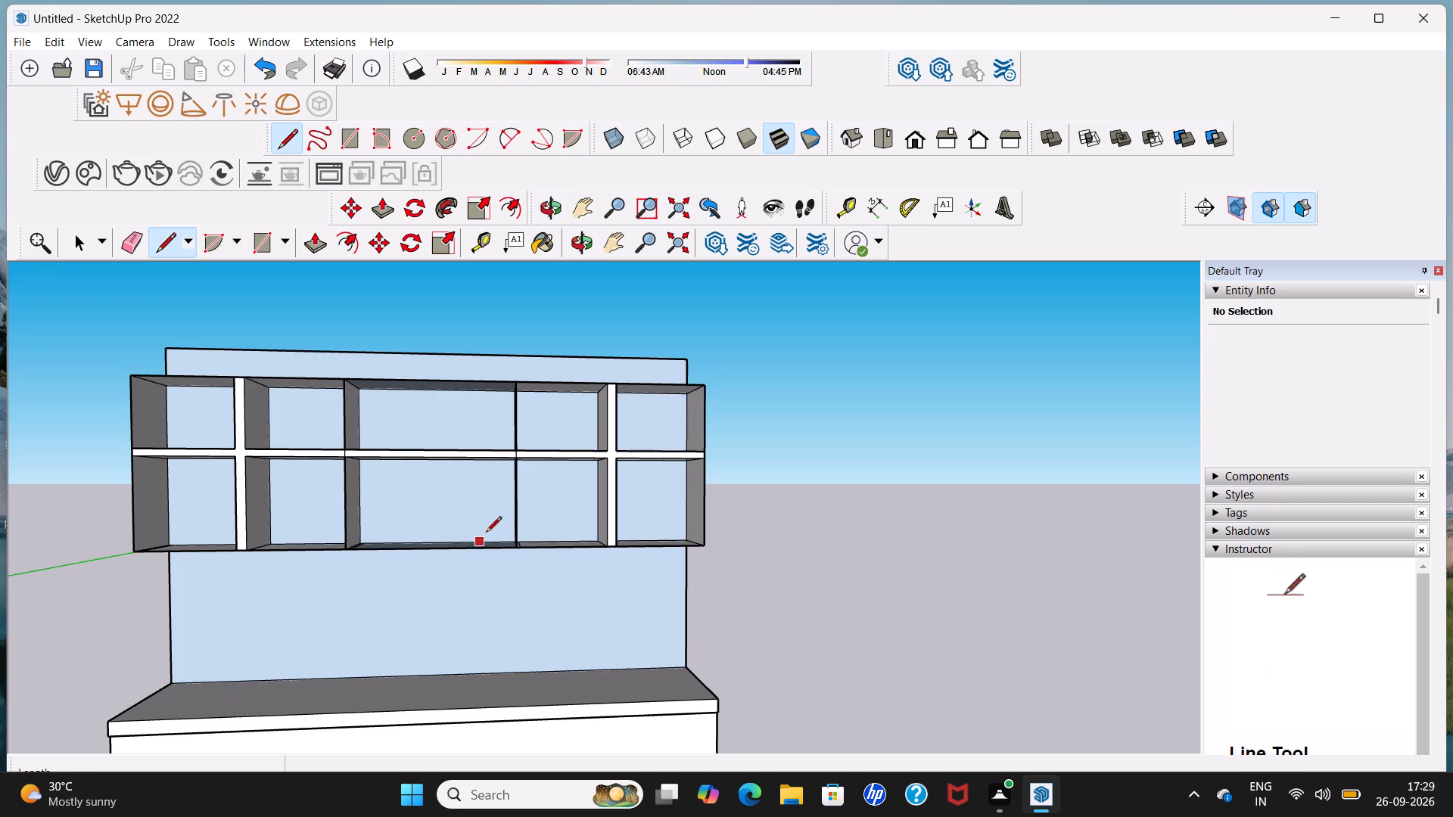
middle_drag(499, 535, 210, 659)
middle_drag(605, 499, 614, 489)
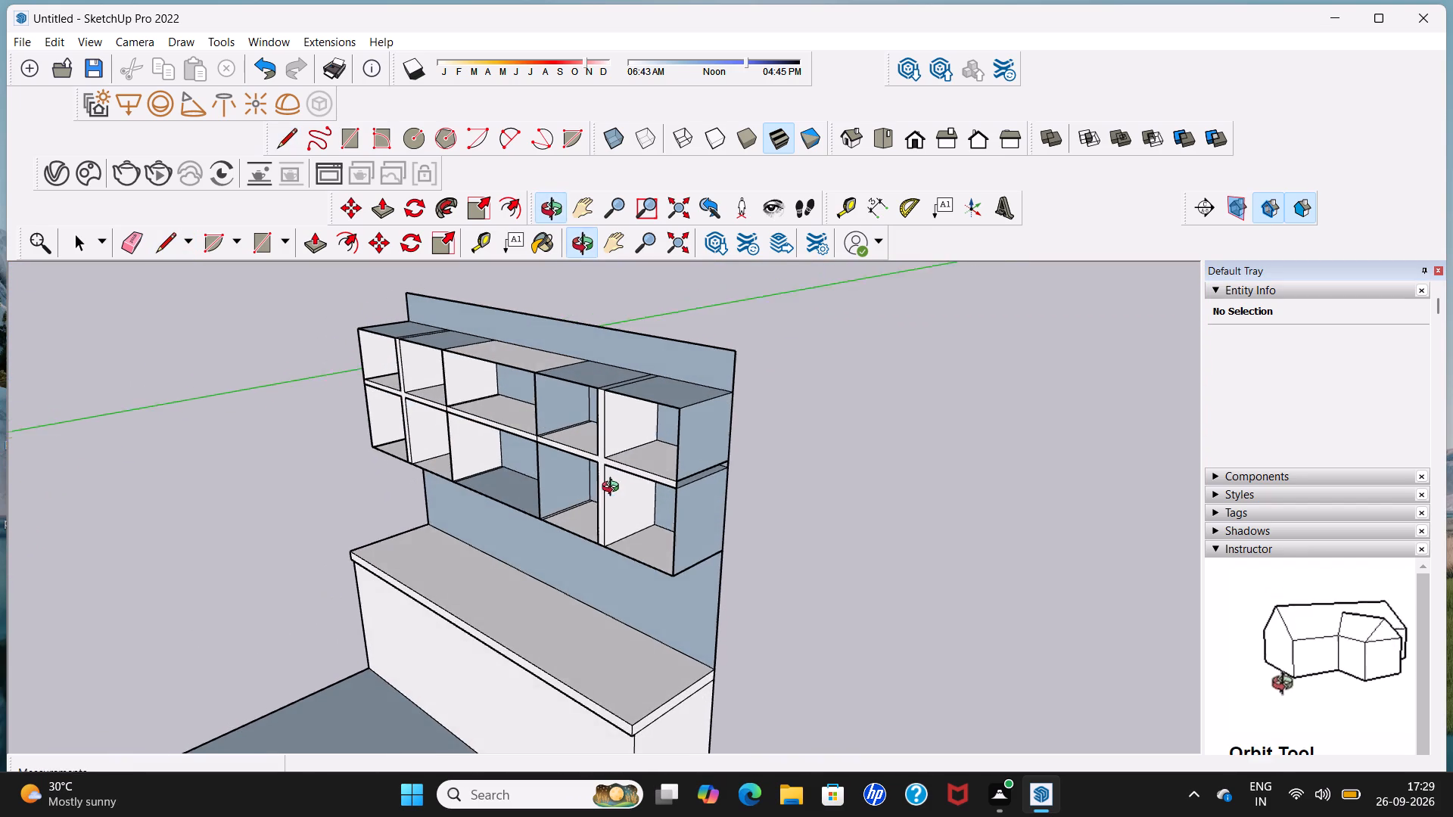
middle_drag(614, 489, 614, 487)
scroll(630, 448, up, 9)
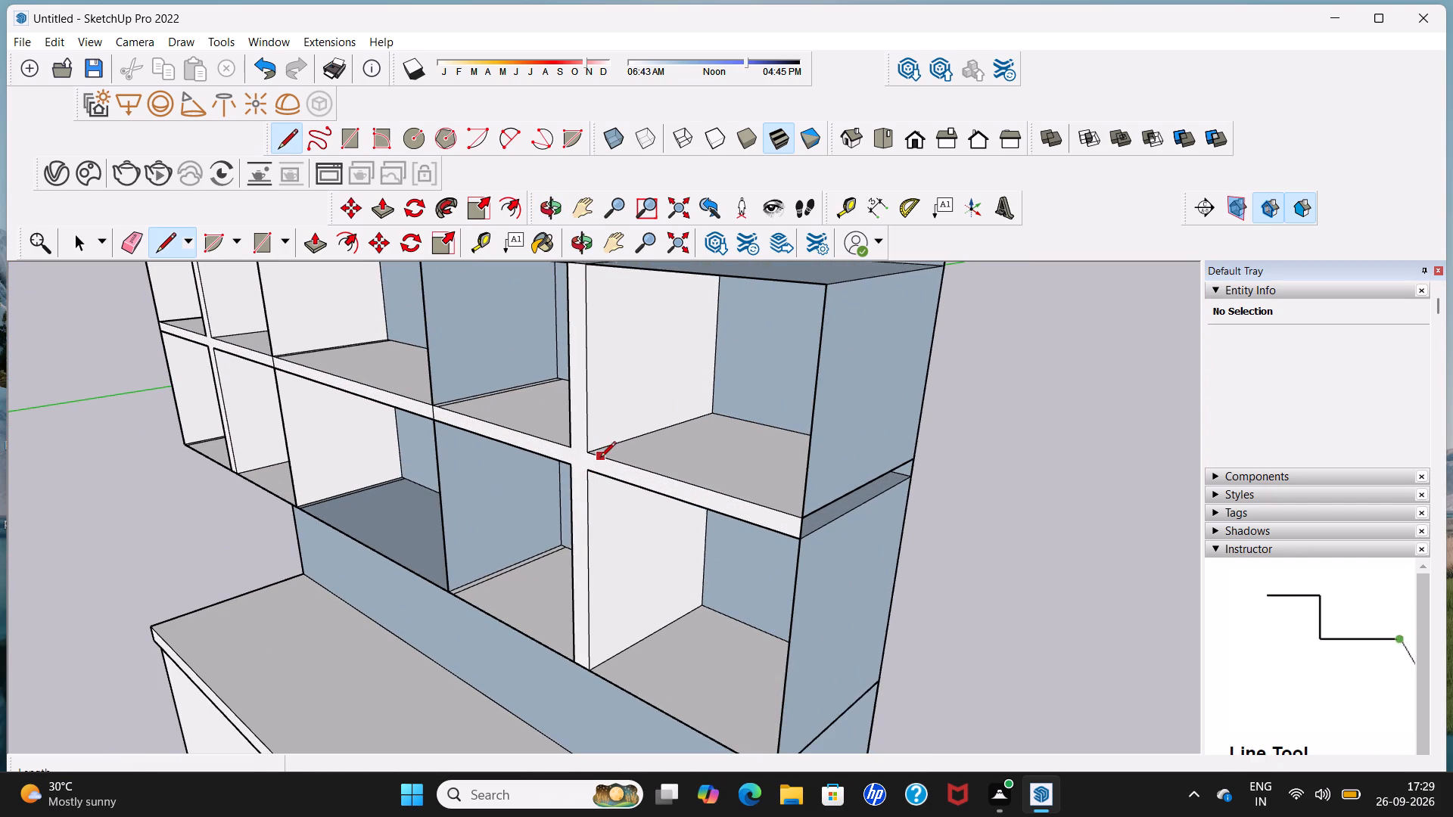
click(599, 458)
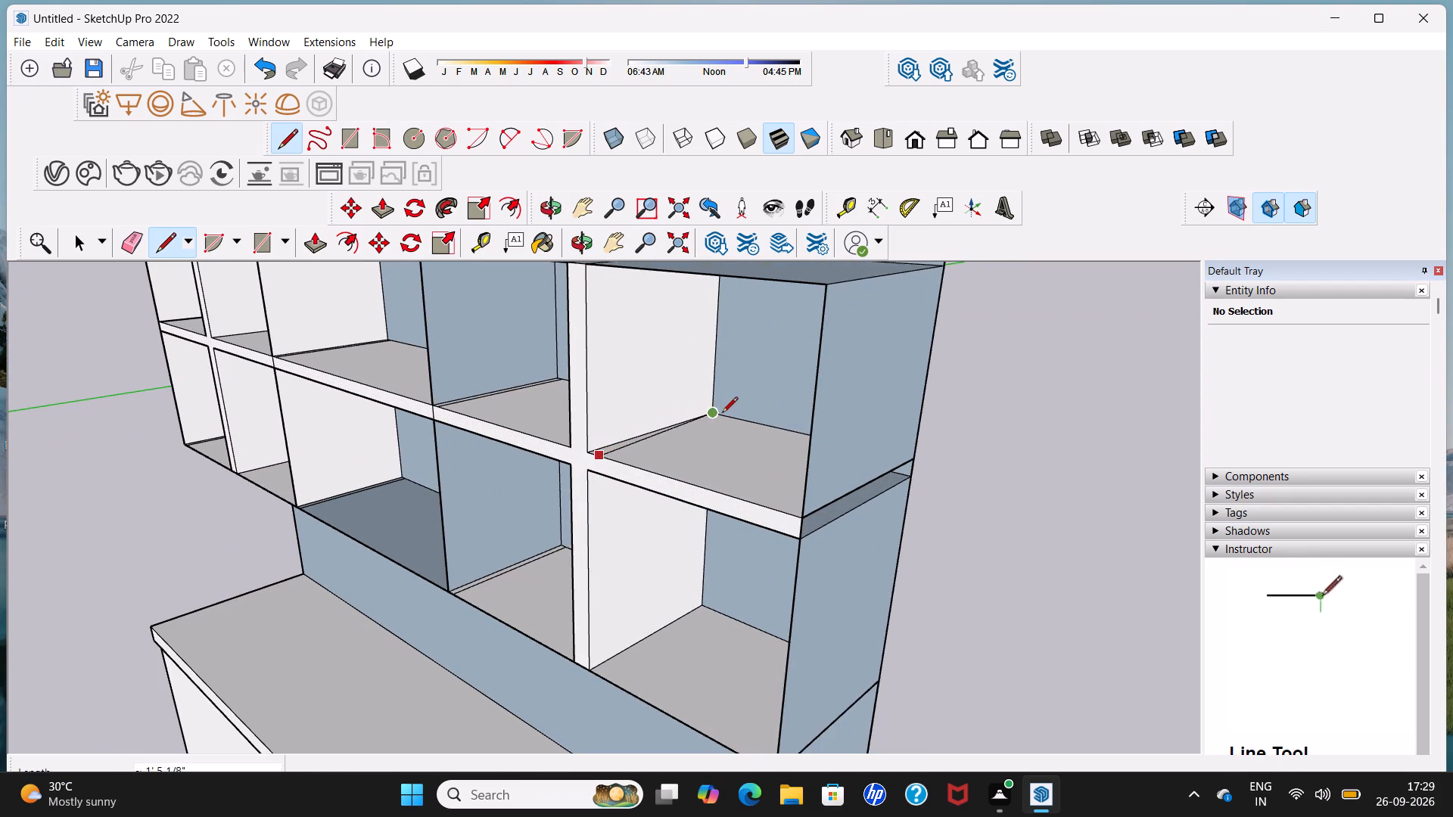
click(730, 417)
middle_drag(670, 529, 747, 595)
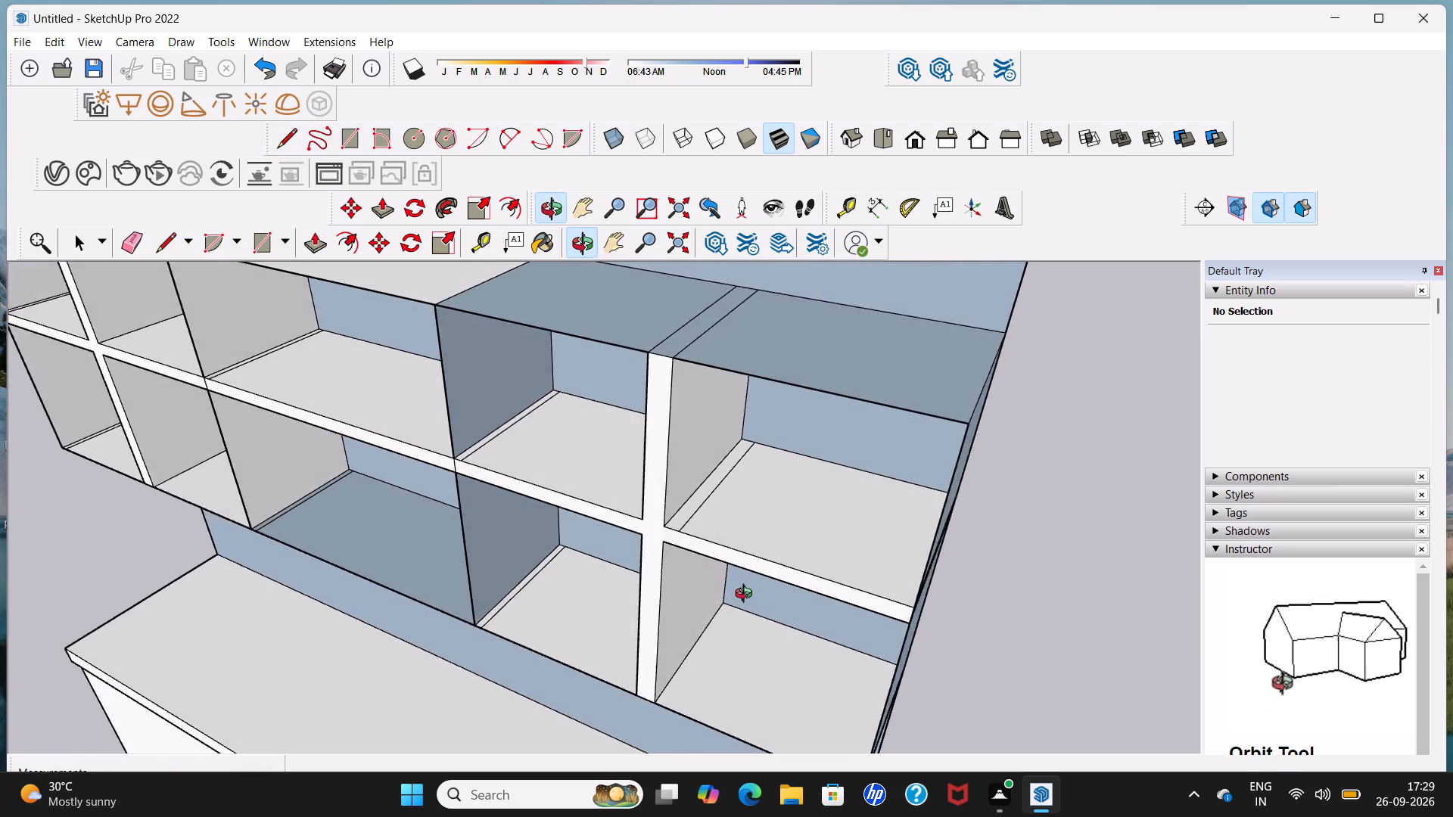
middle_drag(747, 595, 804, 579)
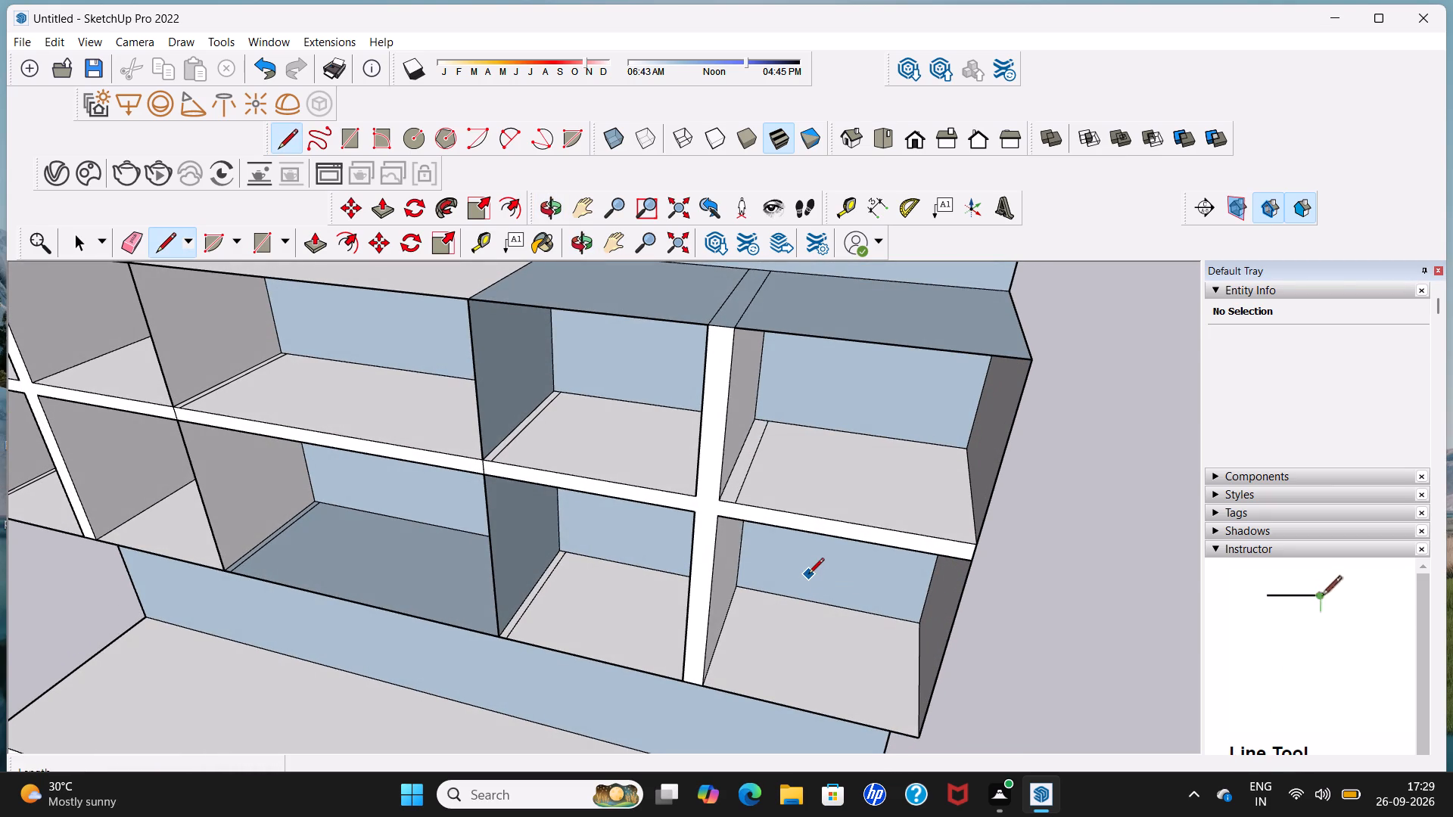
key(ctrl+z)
Draw front-to-back lines about 1' 5 1/16" long on the right end compartments' middle shelf and bottom, beside the vertical partition.
scroll(784, 548, up, 4)
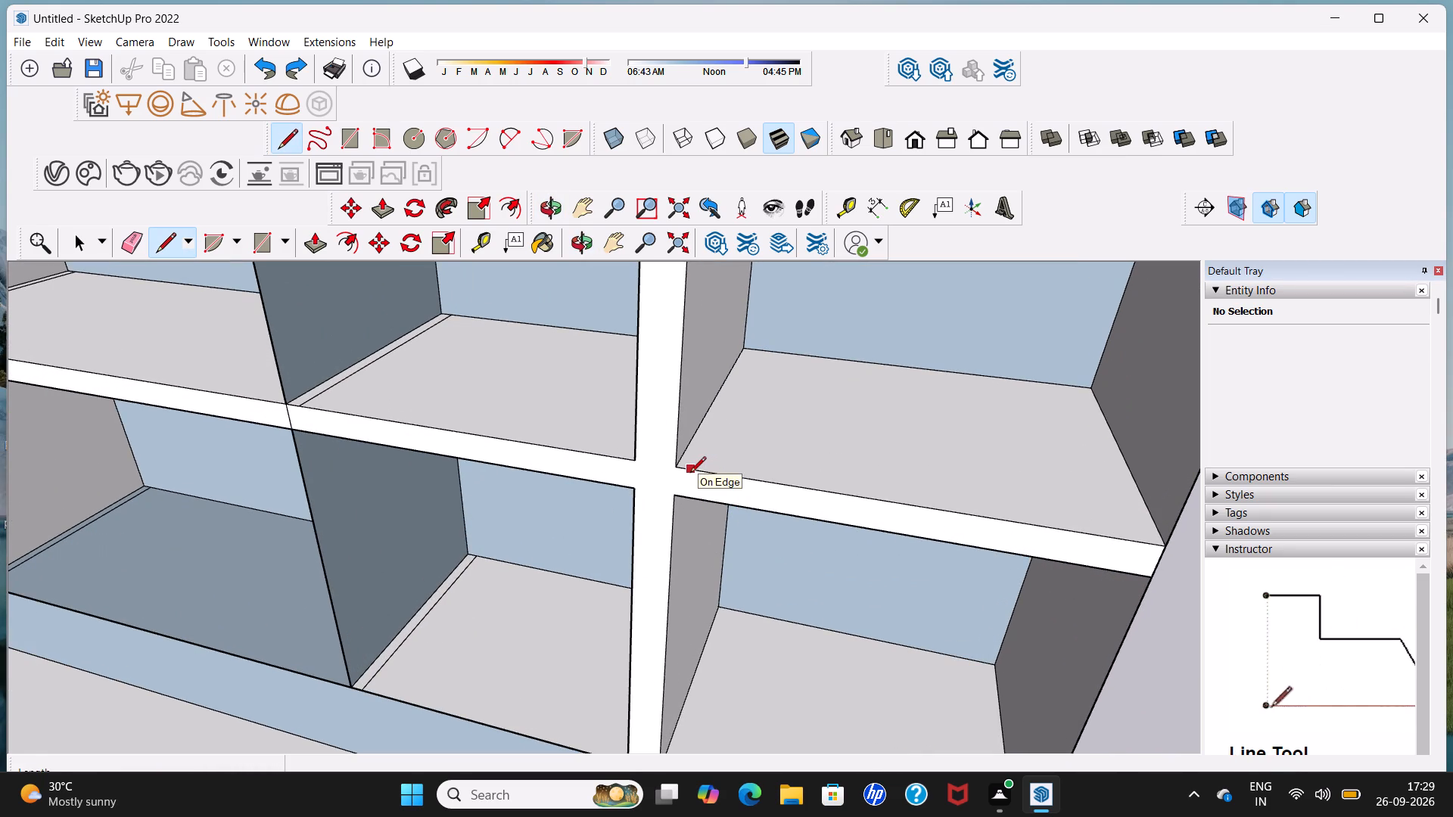
click(686, 474)
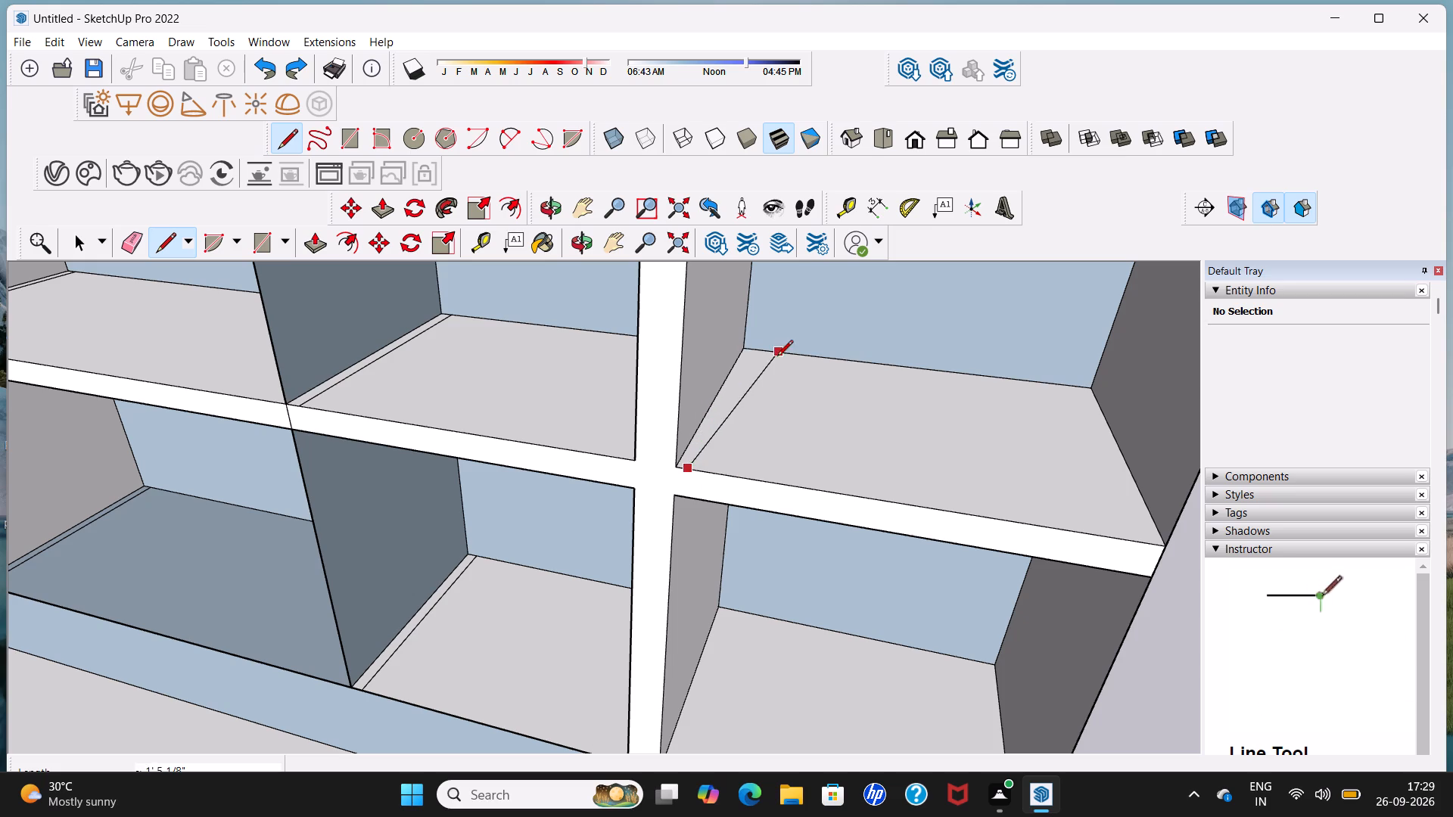
click(755, 345)
scroll(739, 420, down, 3)
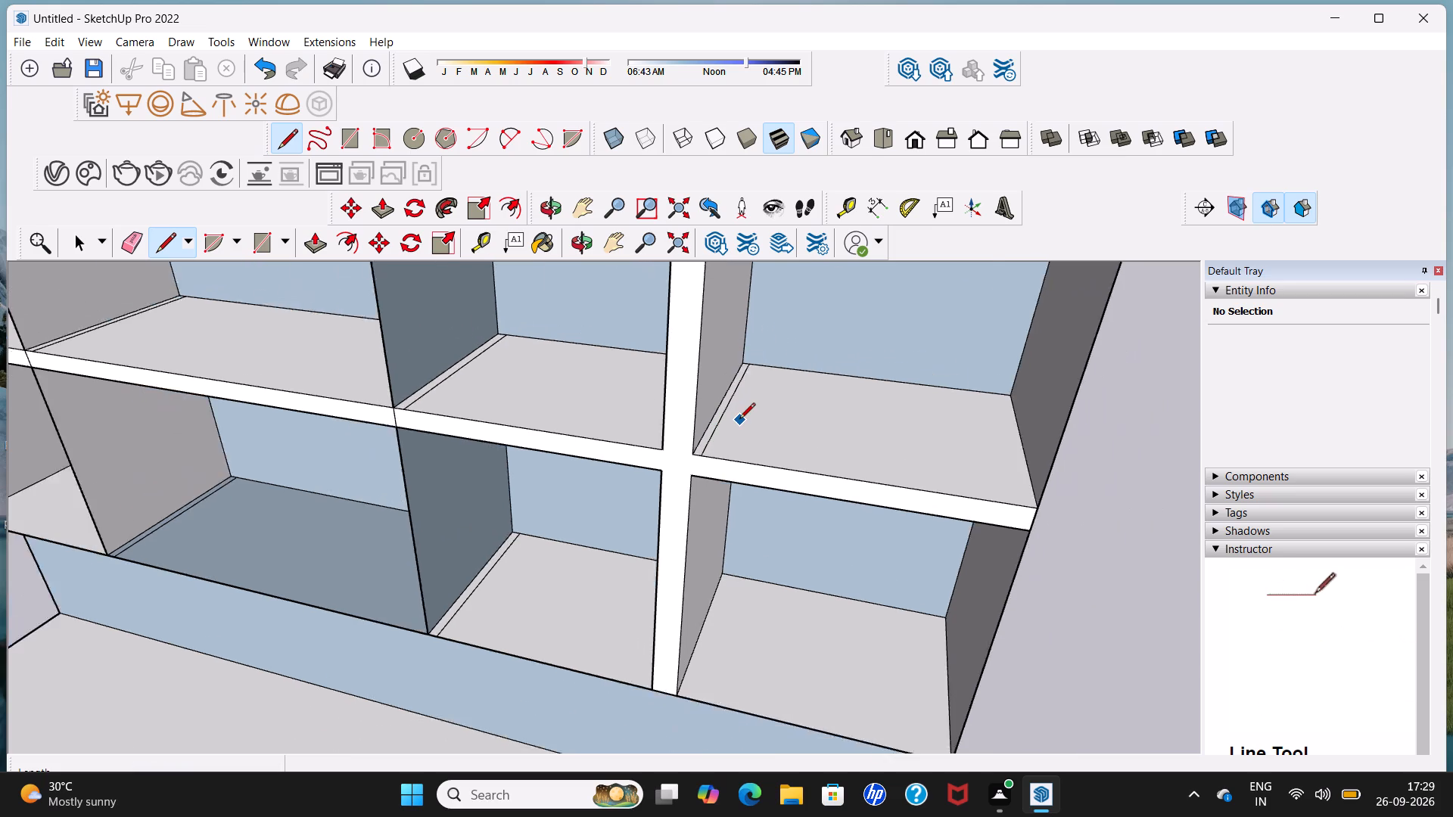
scroll(739, 420, down, 3)
scroll(674, 685, up, 5)
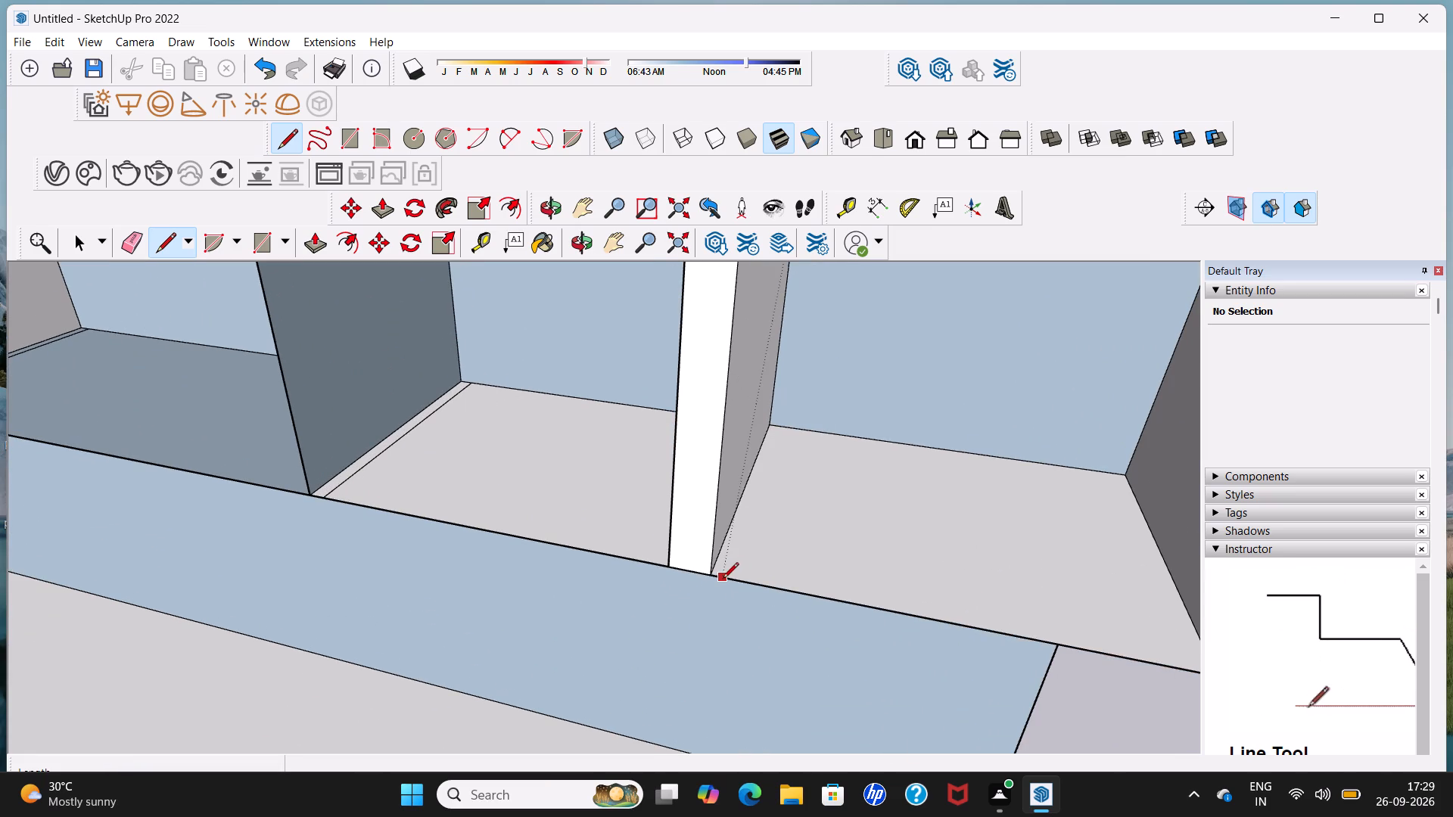
click(722, 579)
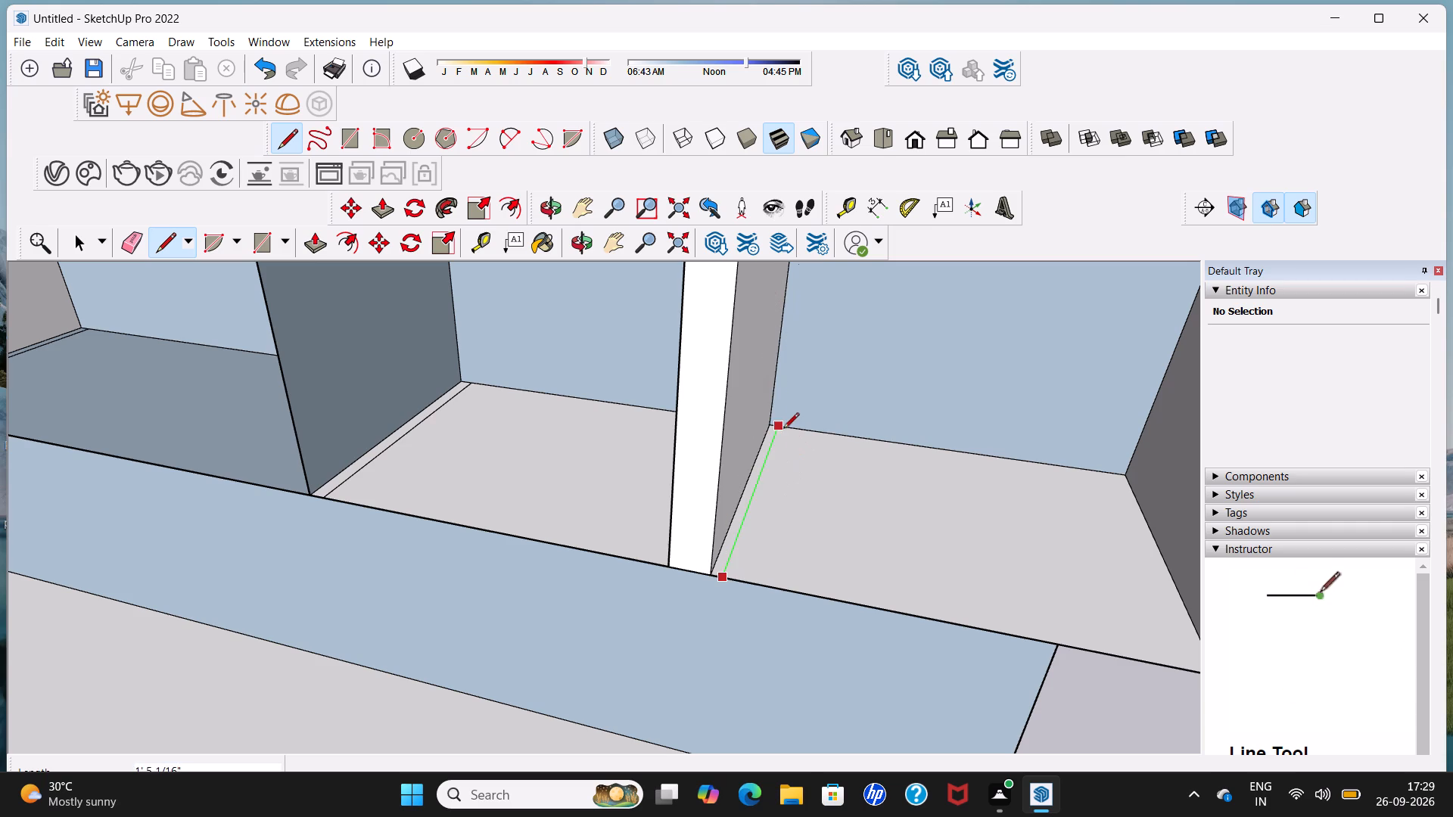
click(783, 421)
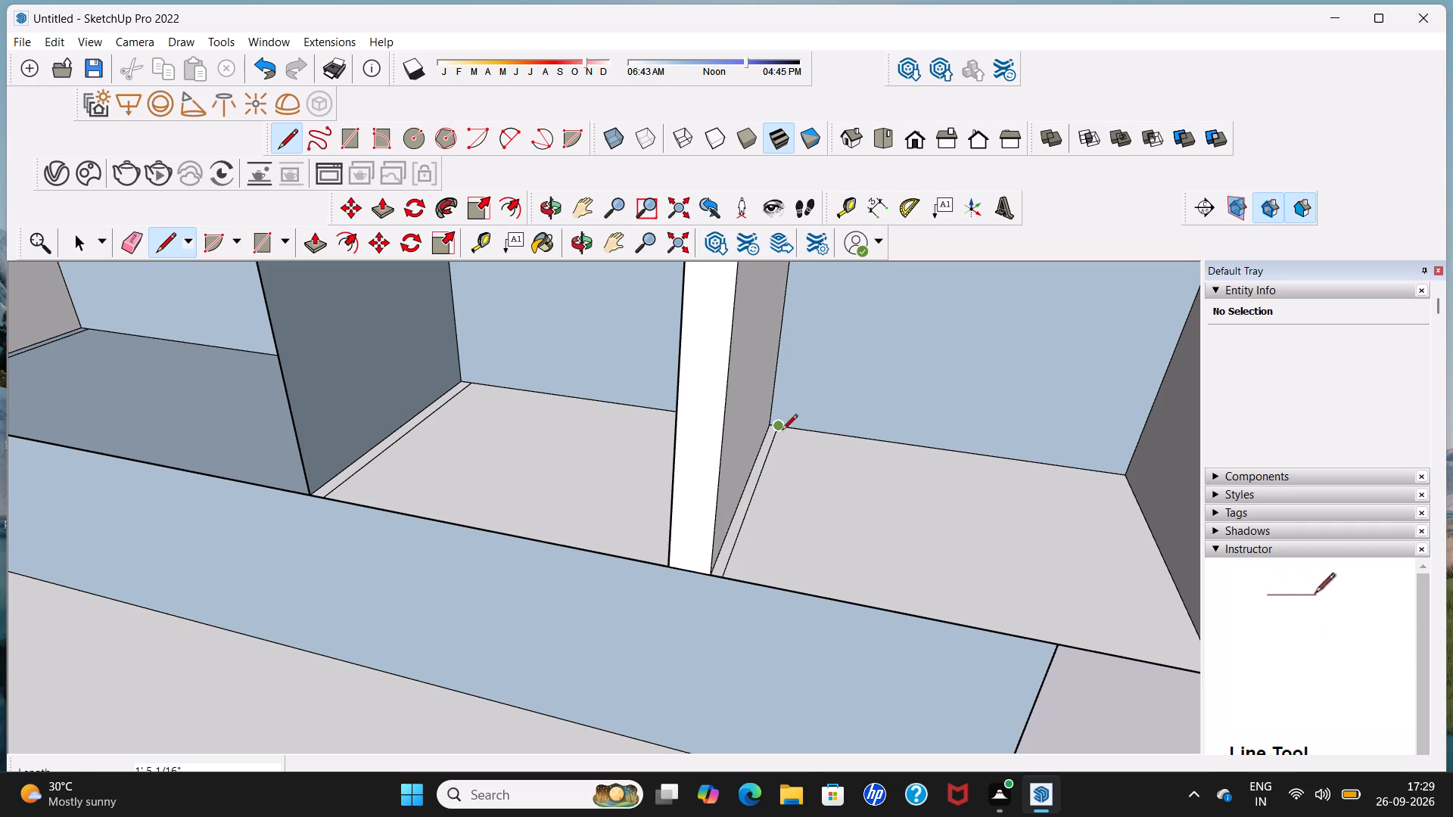
key(space)
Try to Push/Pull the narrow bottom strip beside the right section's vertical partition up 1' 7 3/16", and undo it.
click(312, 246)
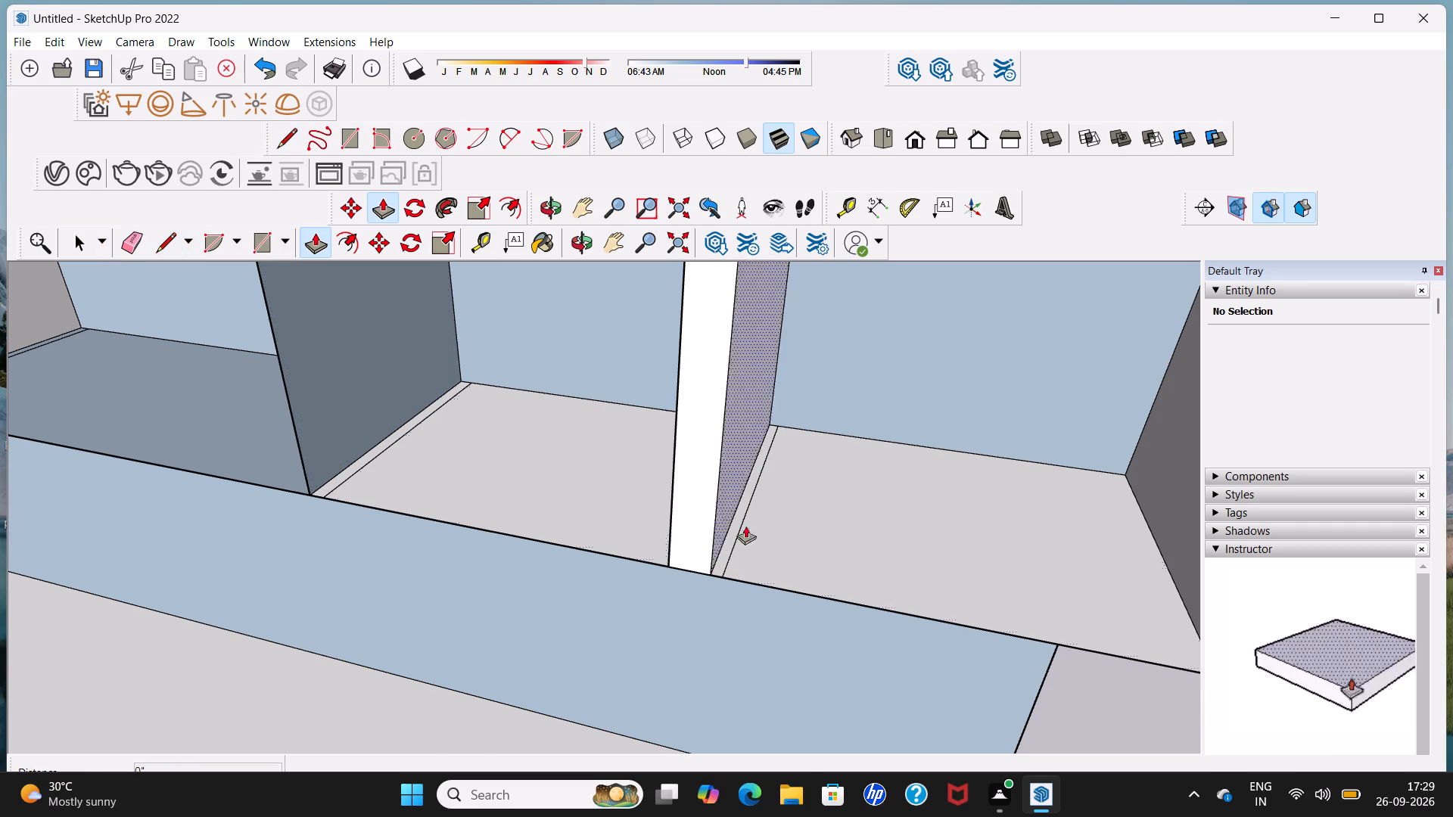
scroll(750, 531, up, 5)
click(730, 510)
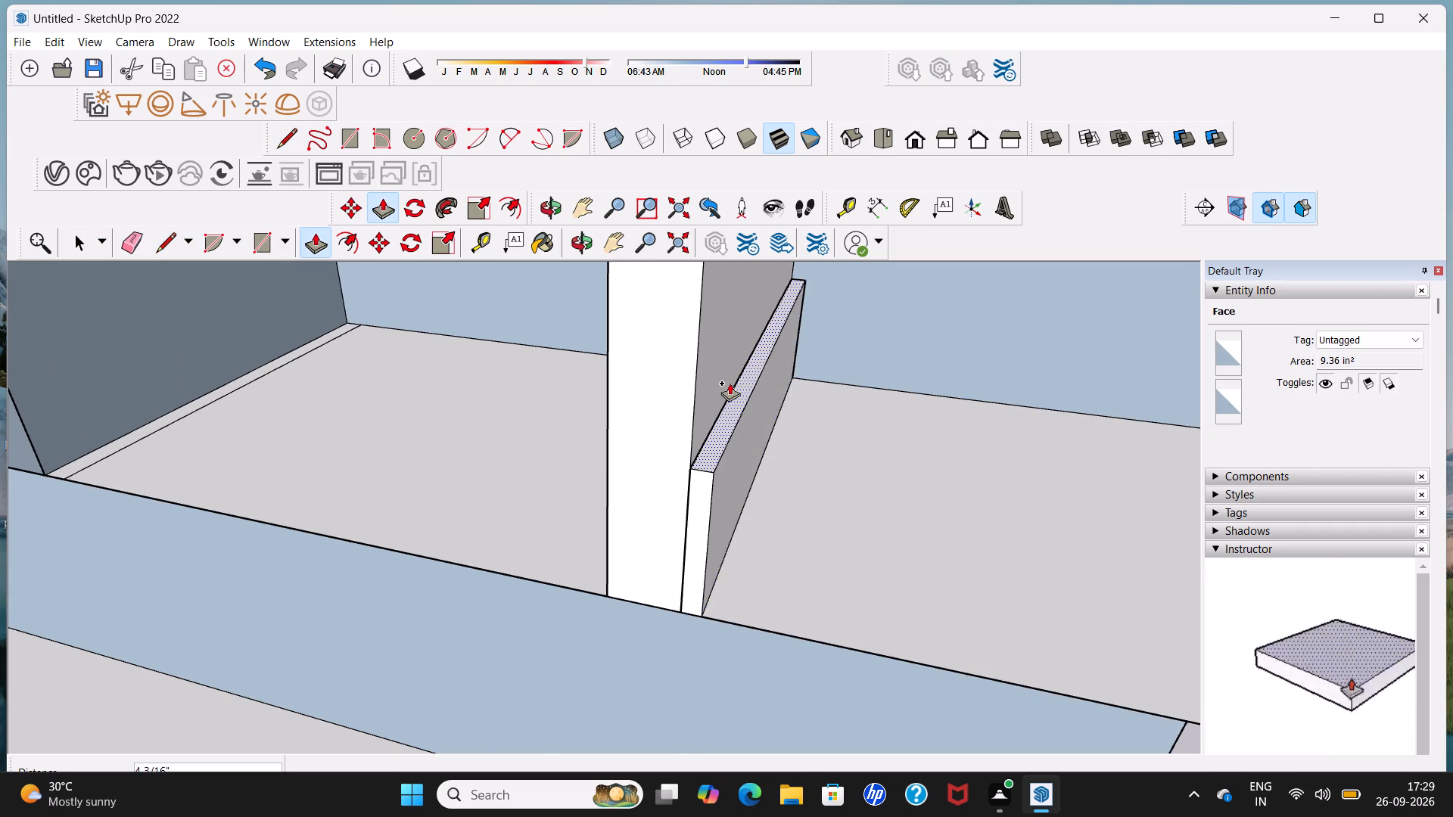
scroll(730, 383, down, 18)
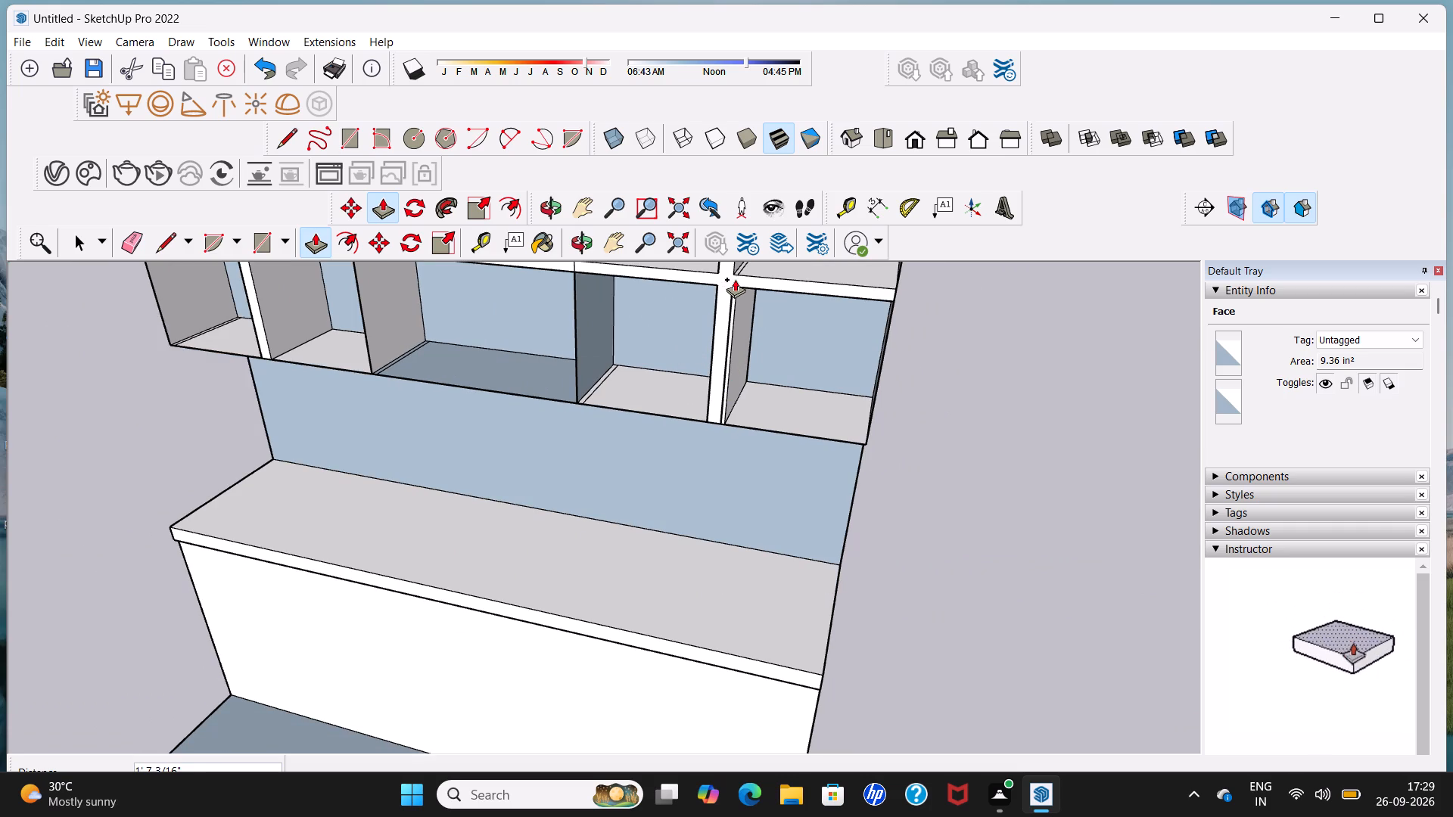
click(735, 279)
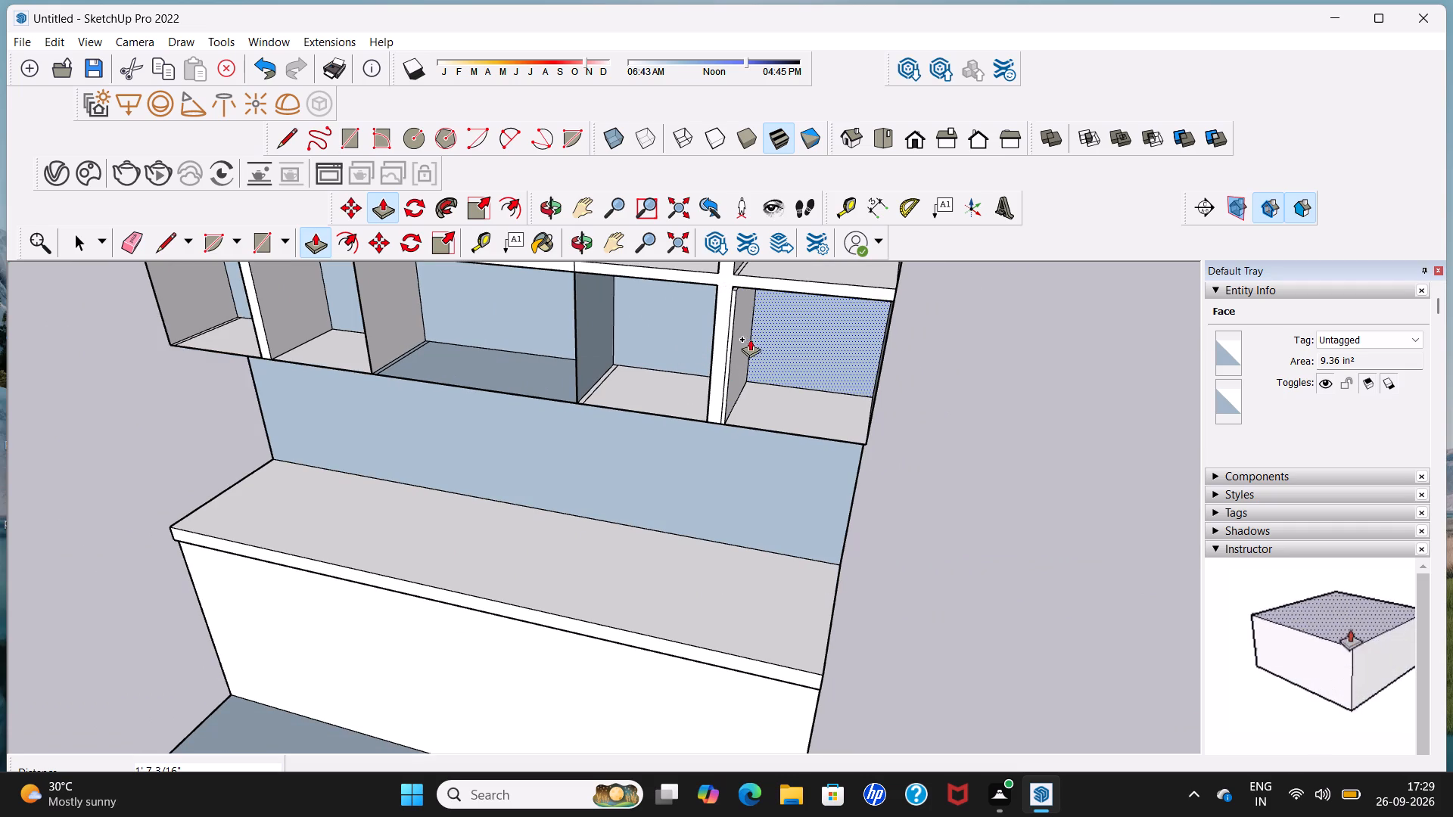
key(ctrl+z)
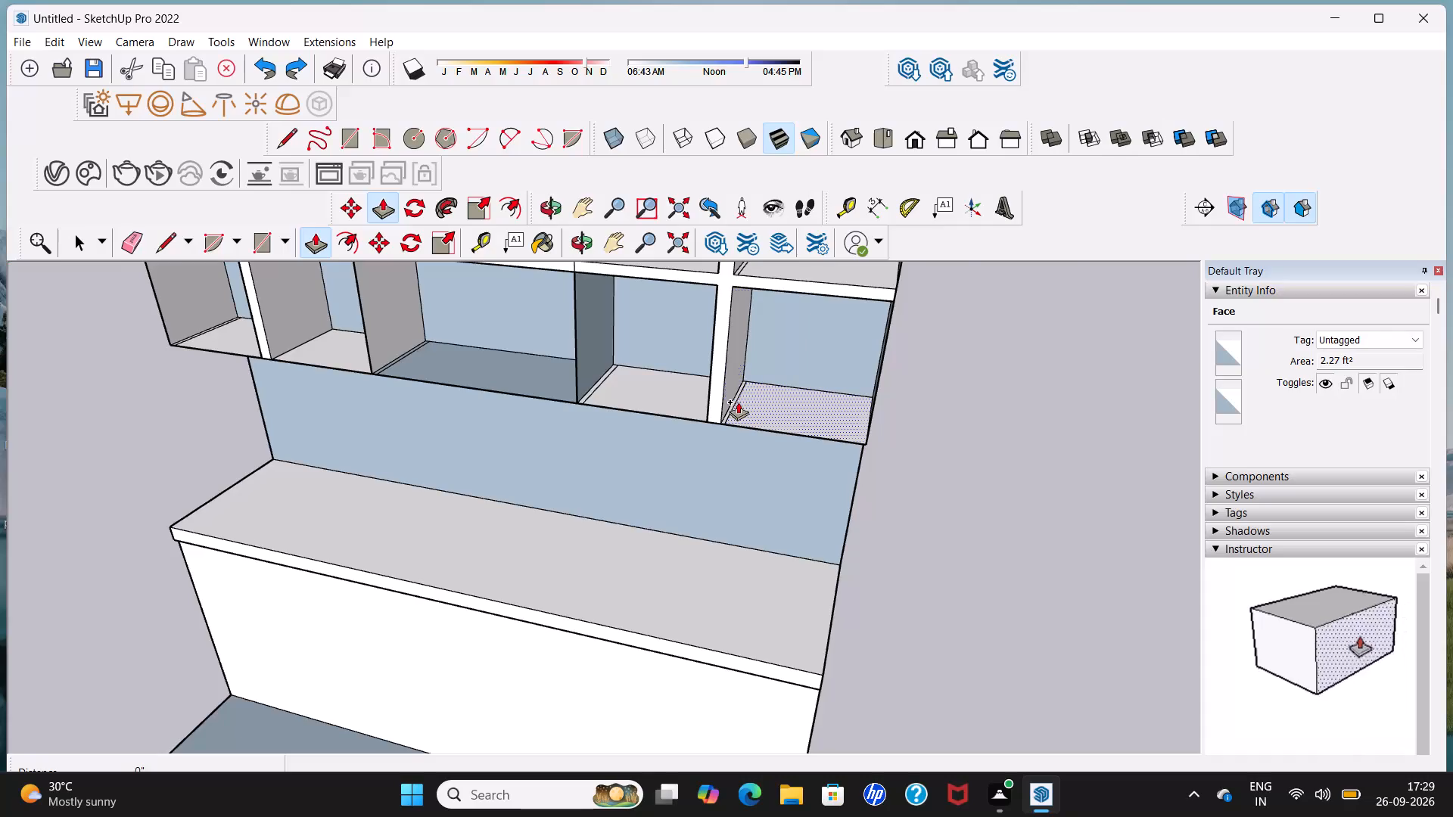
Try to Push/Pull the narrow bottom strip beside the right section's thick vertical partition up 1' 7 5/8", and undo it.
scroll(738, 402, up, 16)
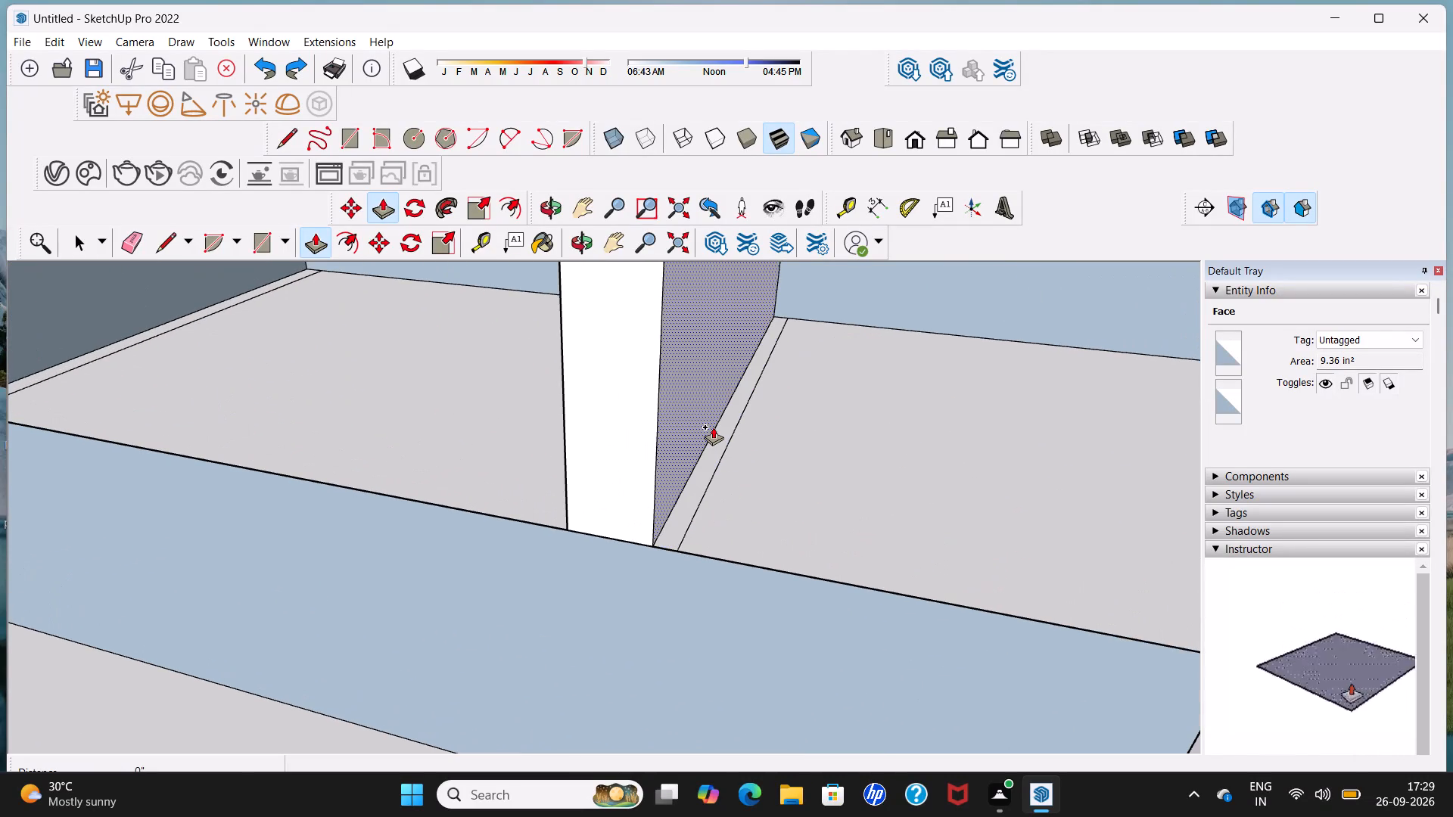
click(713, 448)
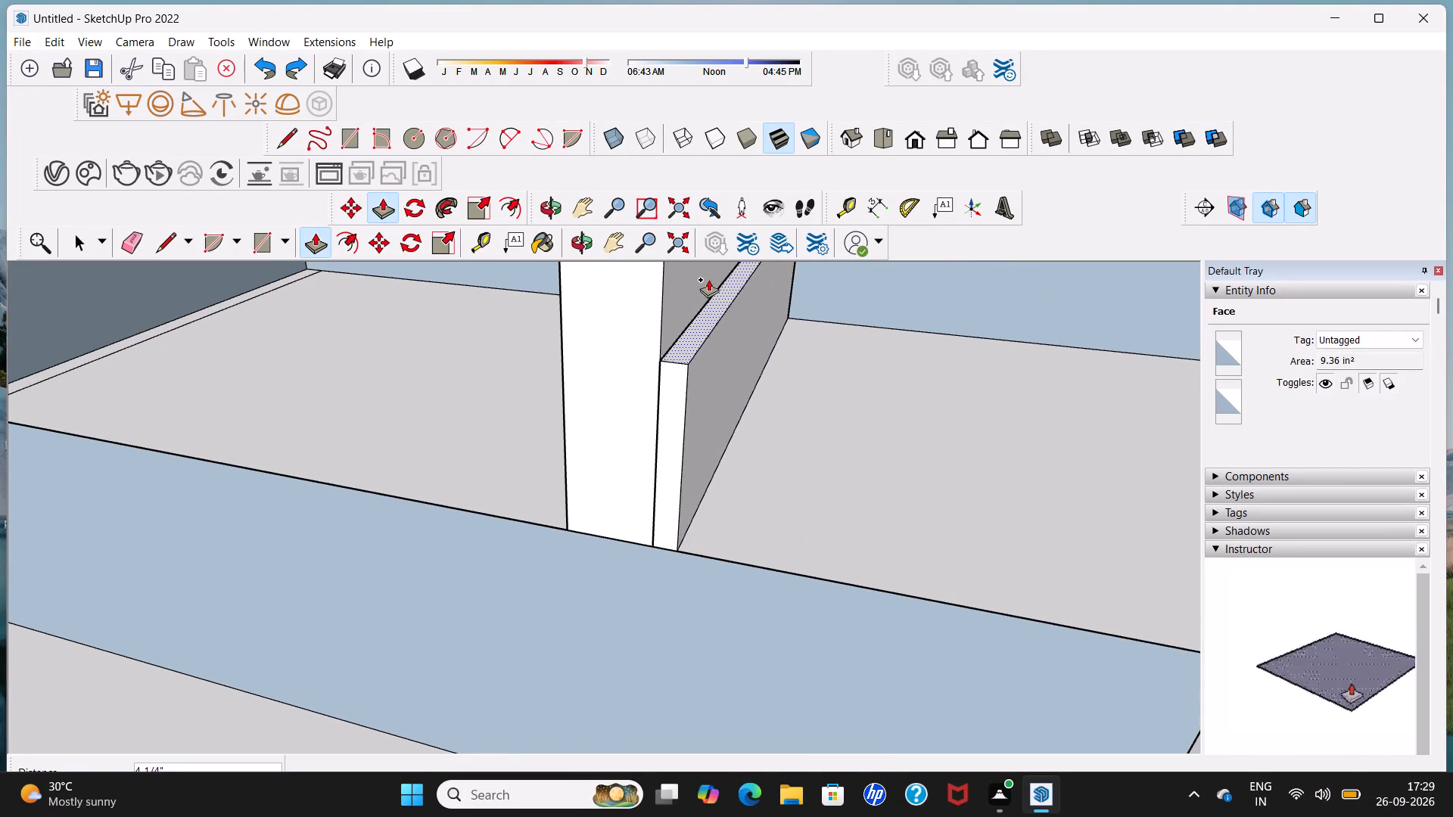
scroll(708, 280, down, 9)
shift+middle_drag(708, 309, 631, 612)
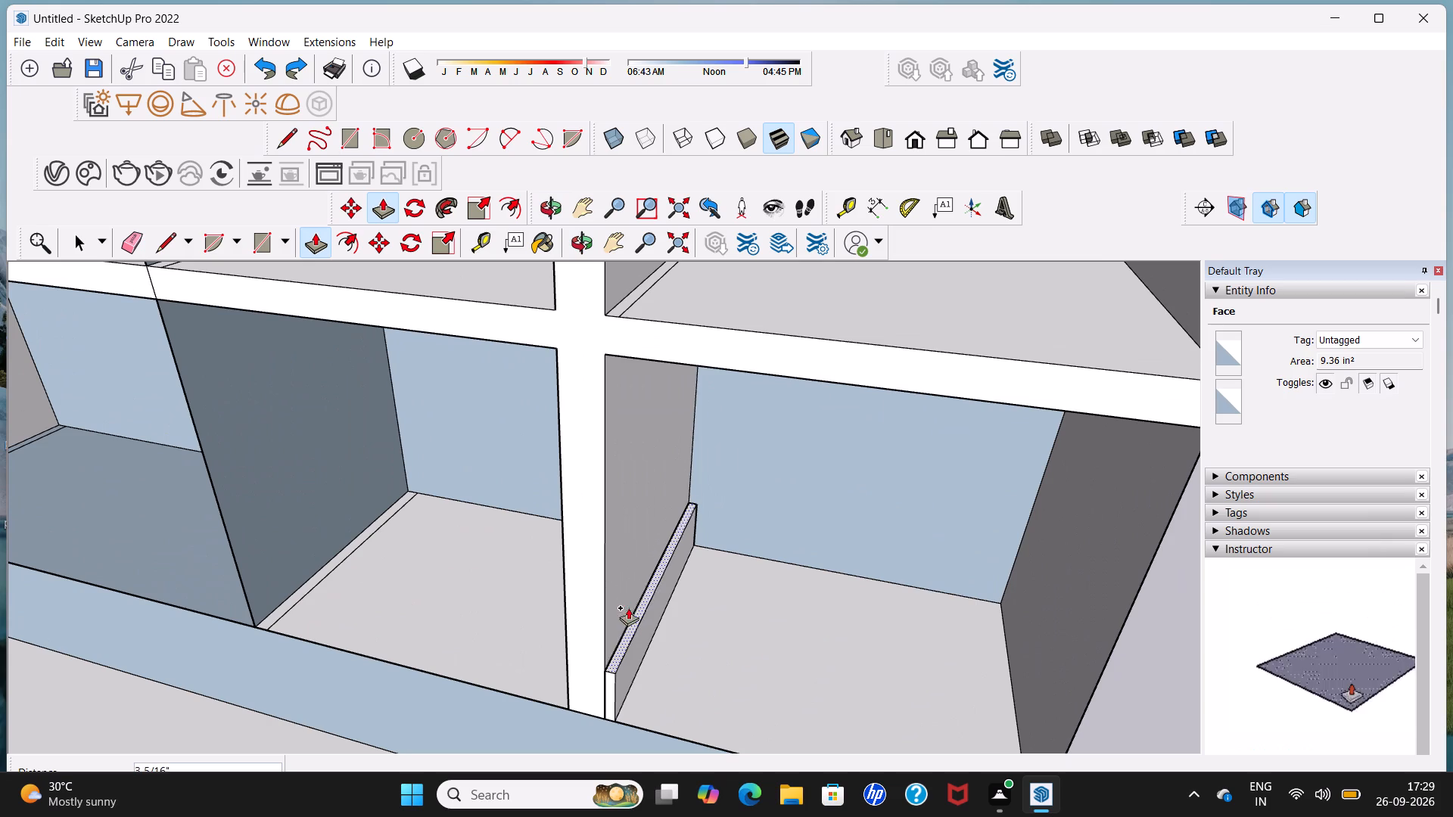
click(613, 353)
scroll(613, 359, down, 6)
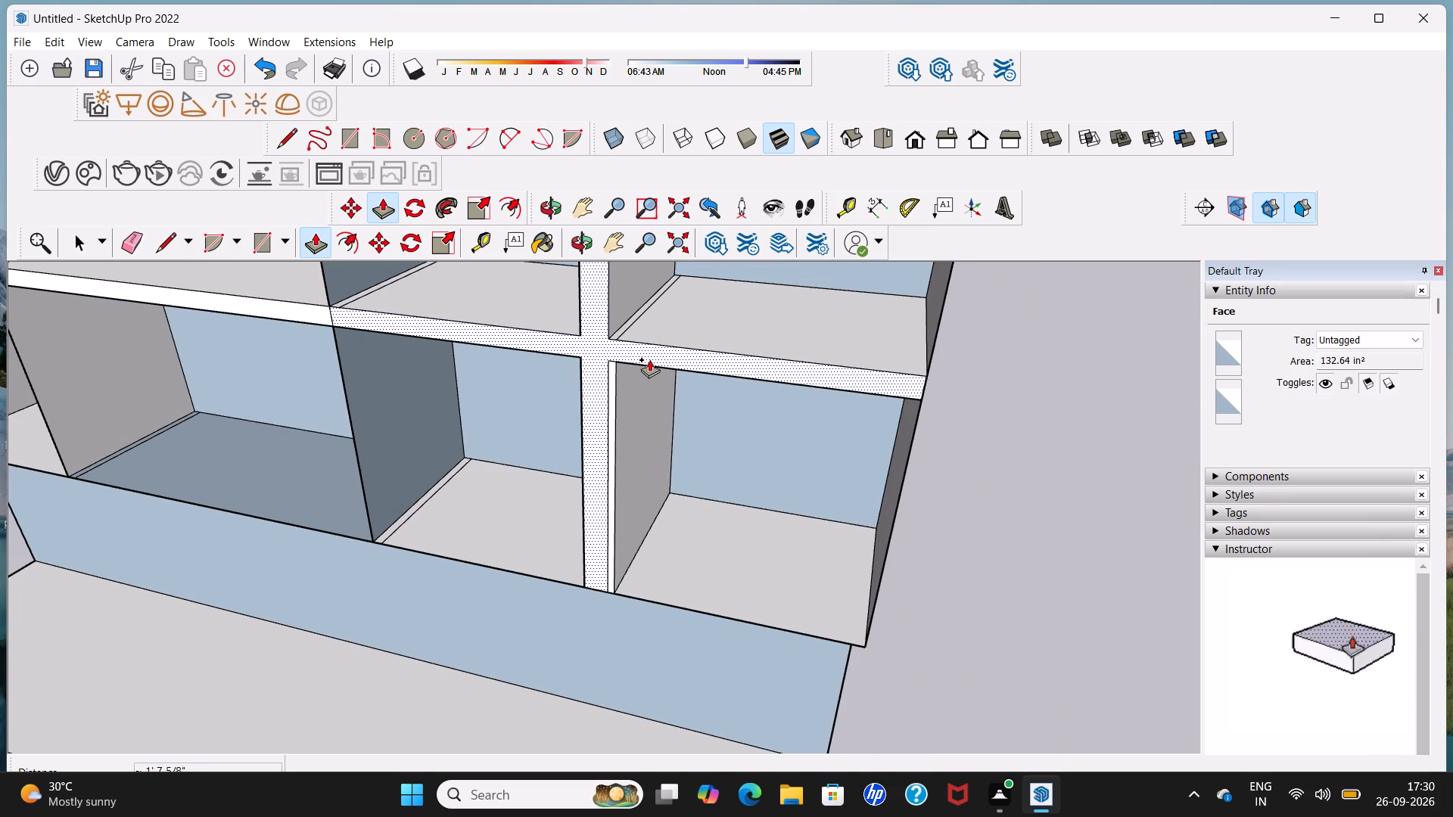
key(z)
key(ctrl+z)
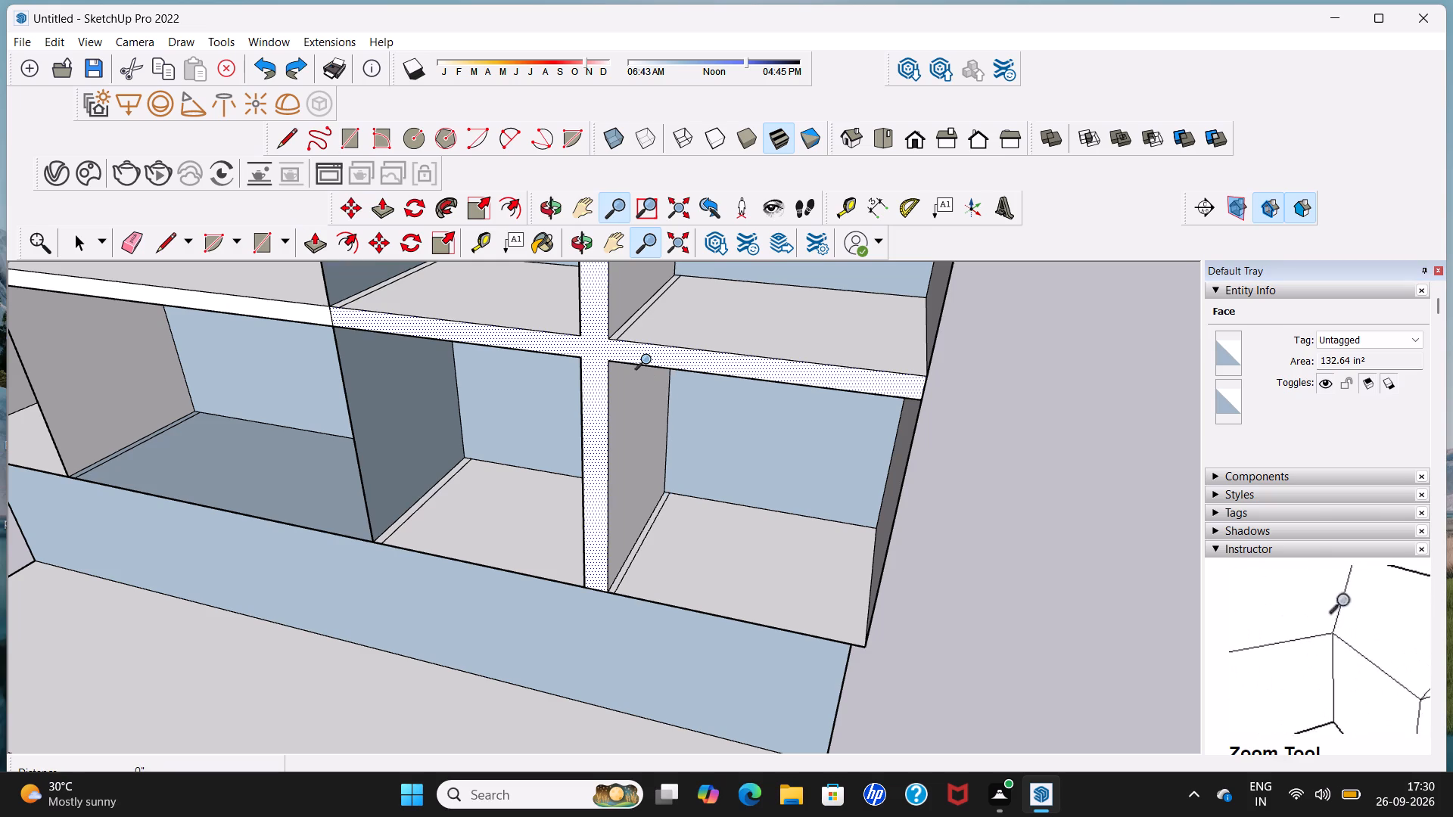
Undo the front-to-back lines on the right end compartments' bottom and middle shelf beside the vertical partition.
key(ctrl+z)
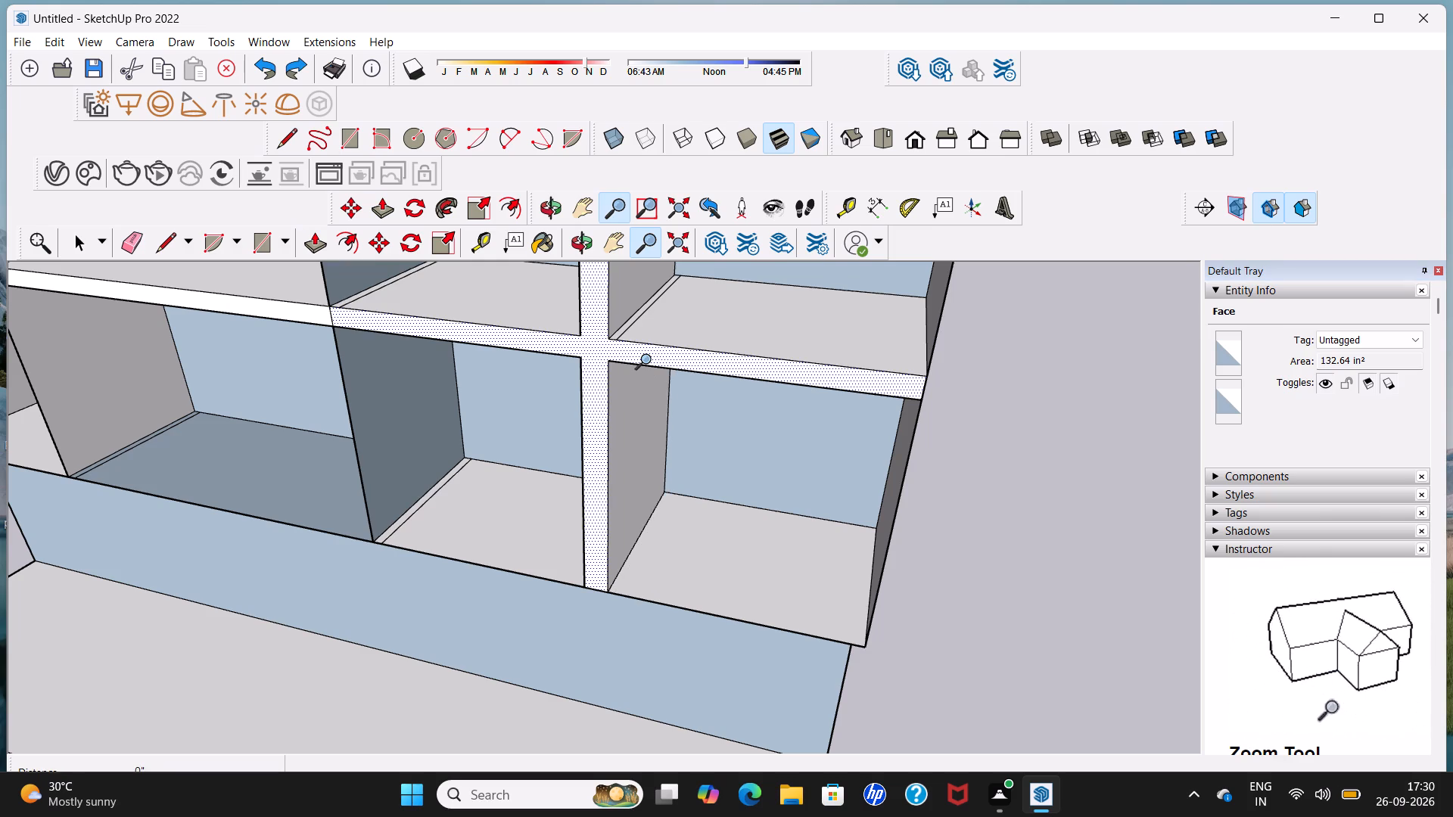
key(ctrl+z)
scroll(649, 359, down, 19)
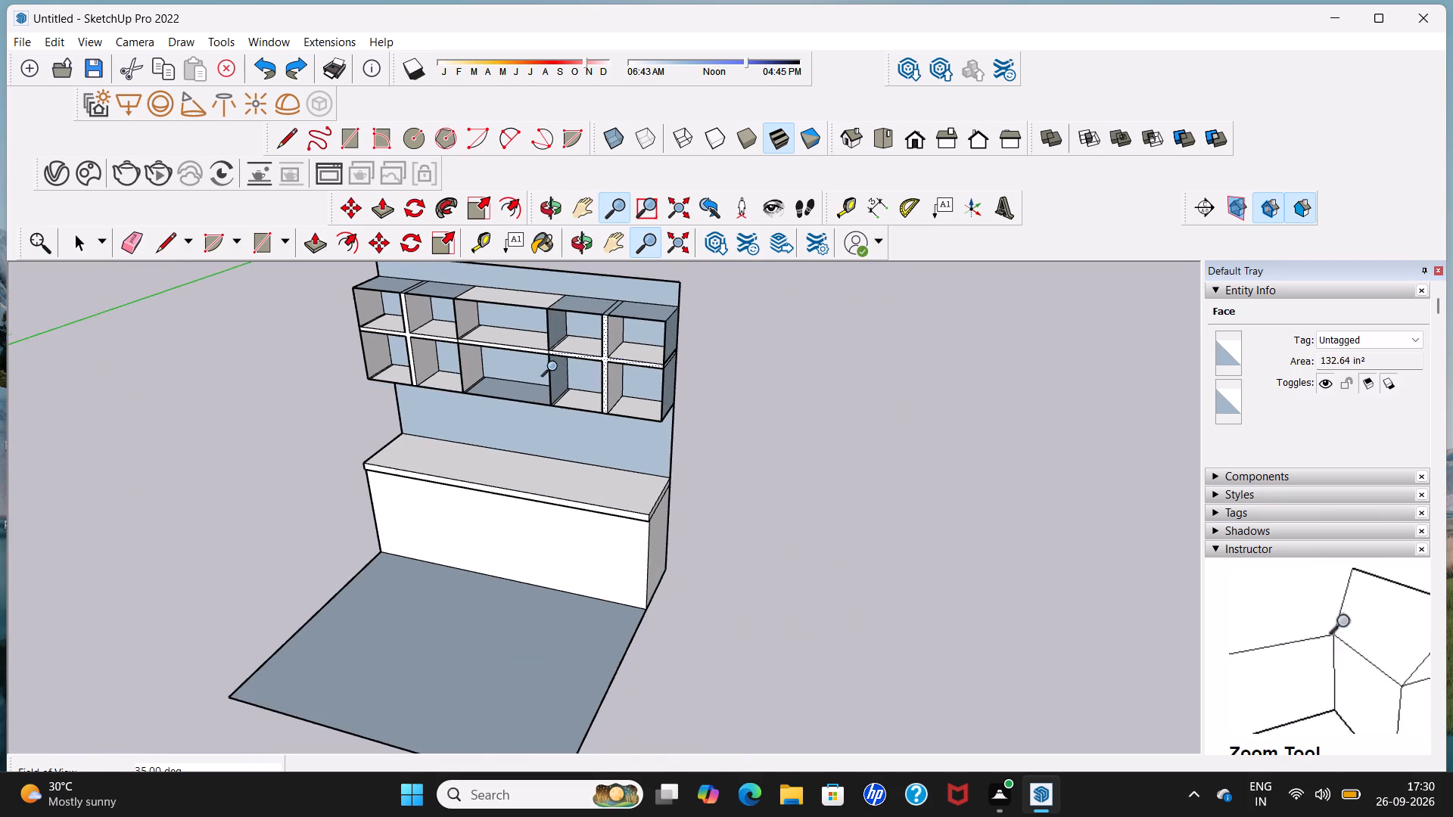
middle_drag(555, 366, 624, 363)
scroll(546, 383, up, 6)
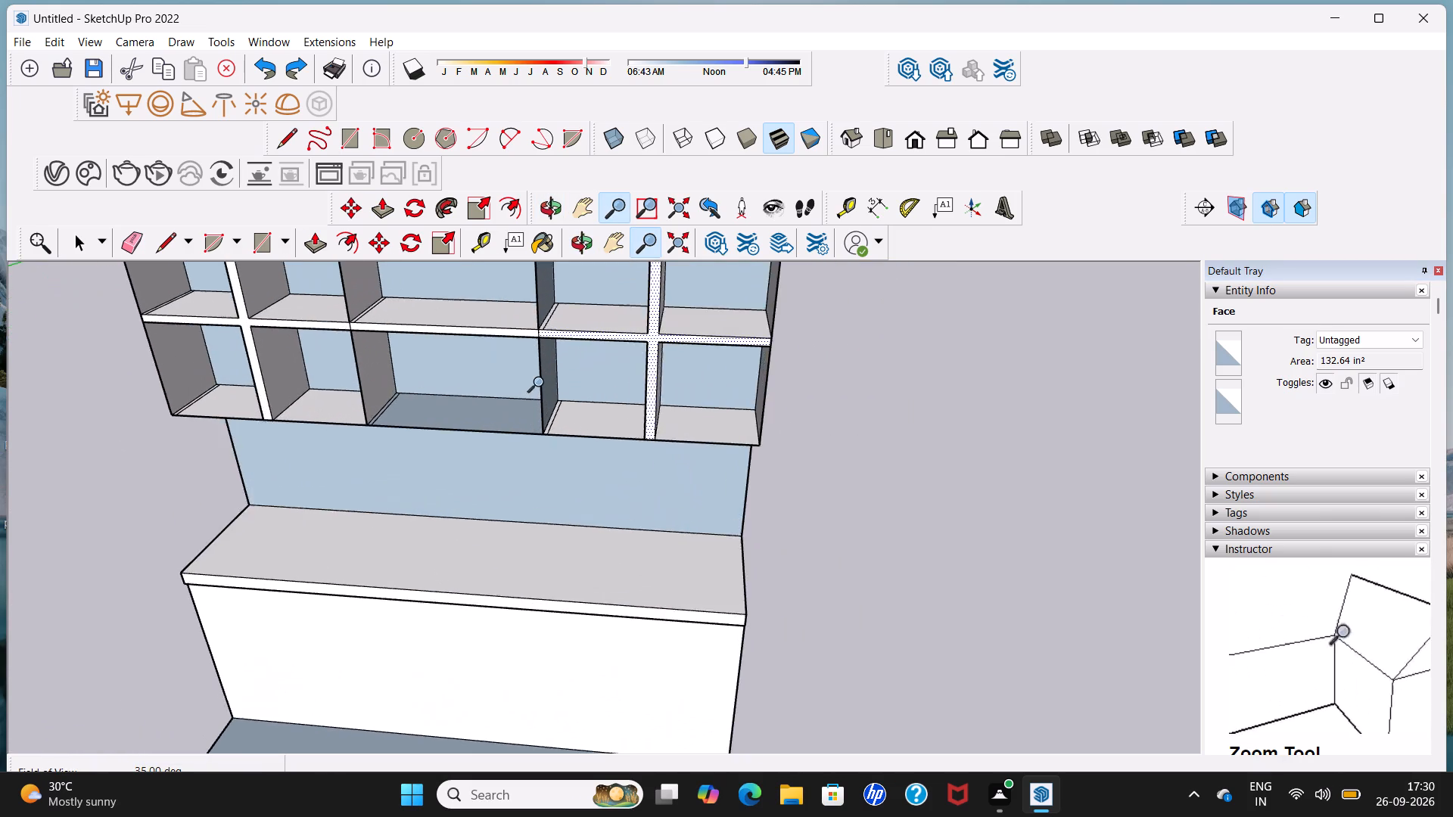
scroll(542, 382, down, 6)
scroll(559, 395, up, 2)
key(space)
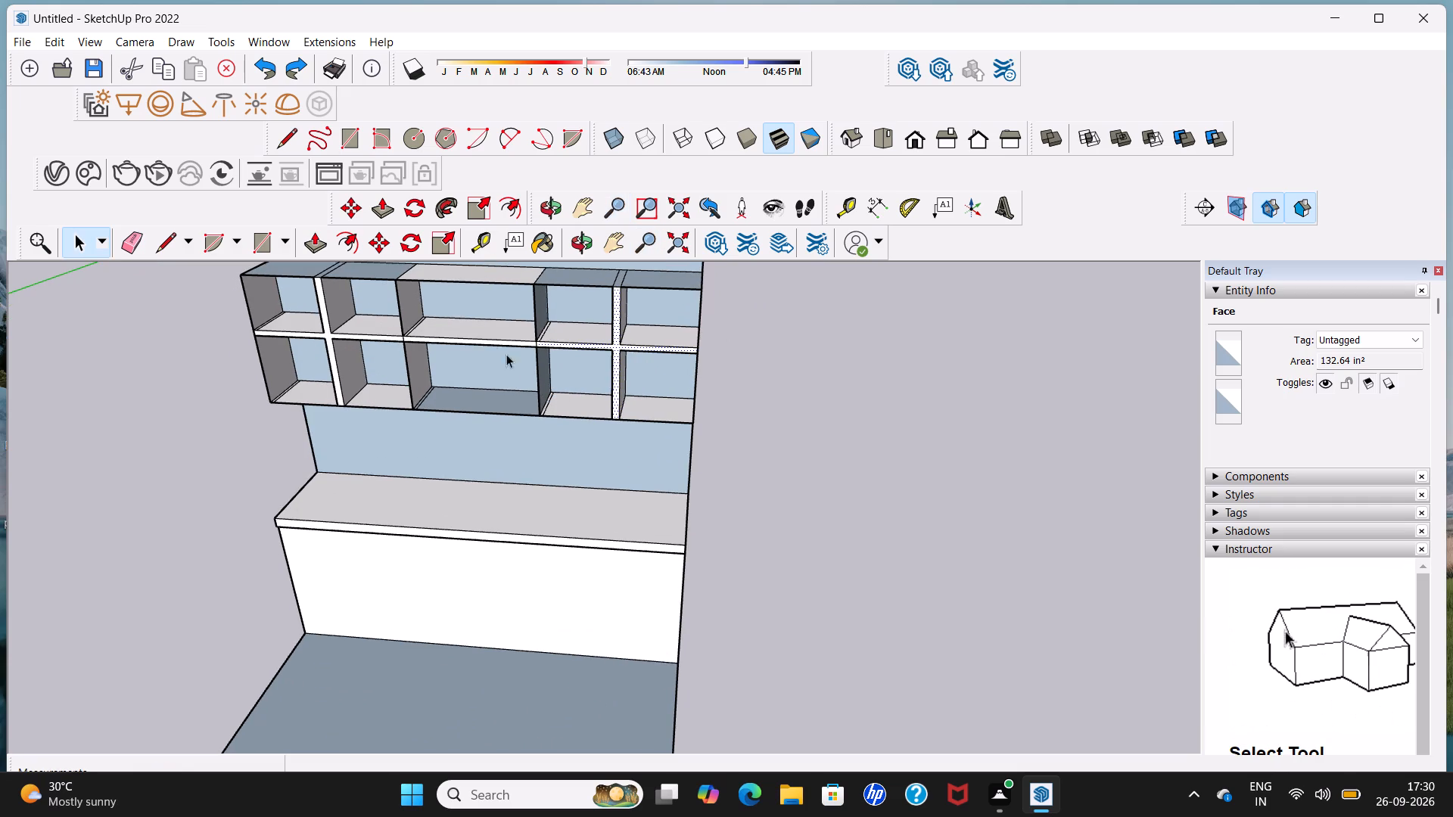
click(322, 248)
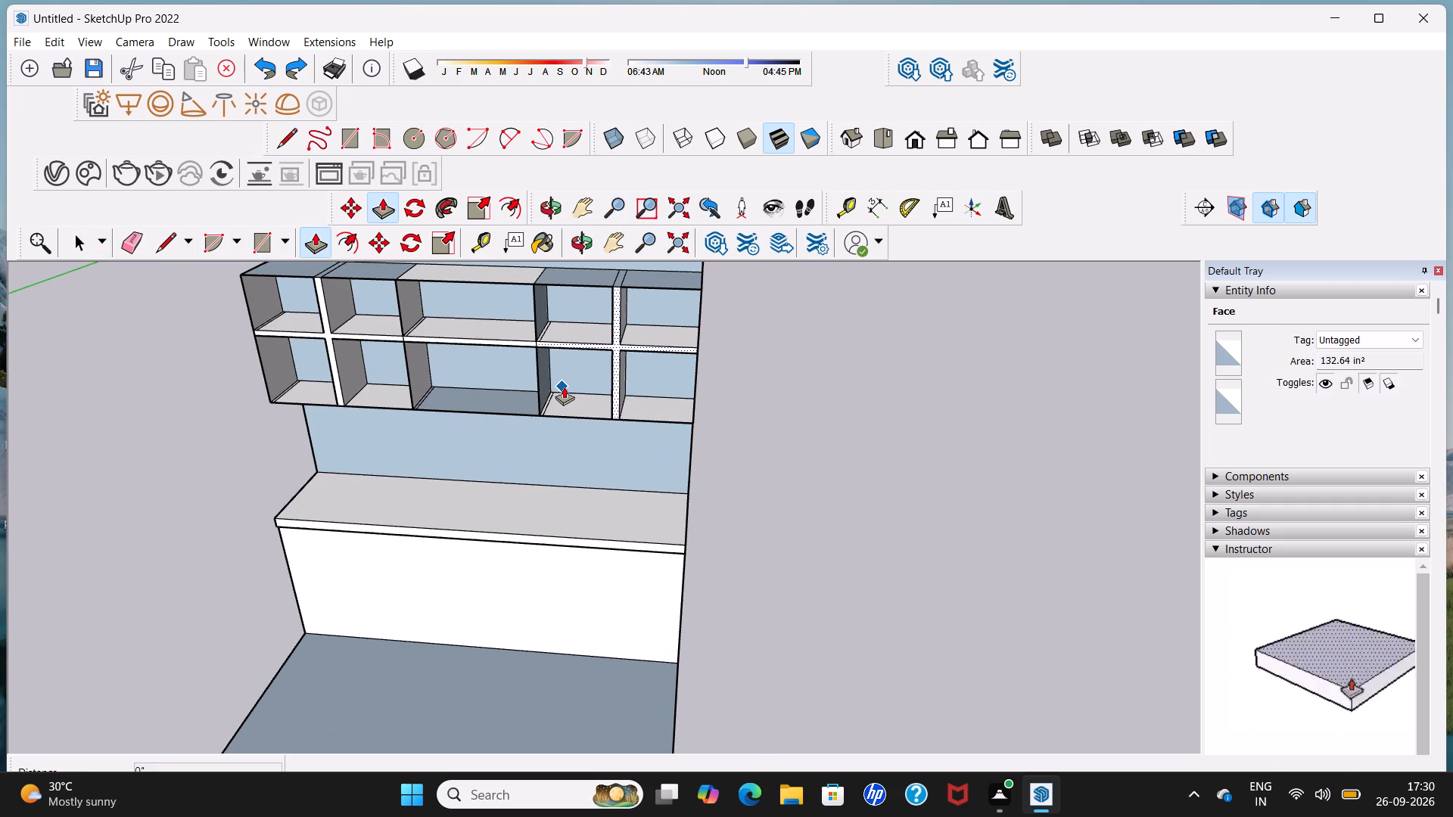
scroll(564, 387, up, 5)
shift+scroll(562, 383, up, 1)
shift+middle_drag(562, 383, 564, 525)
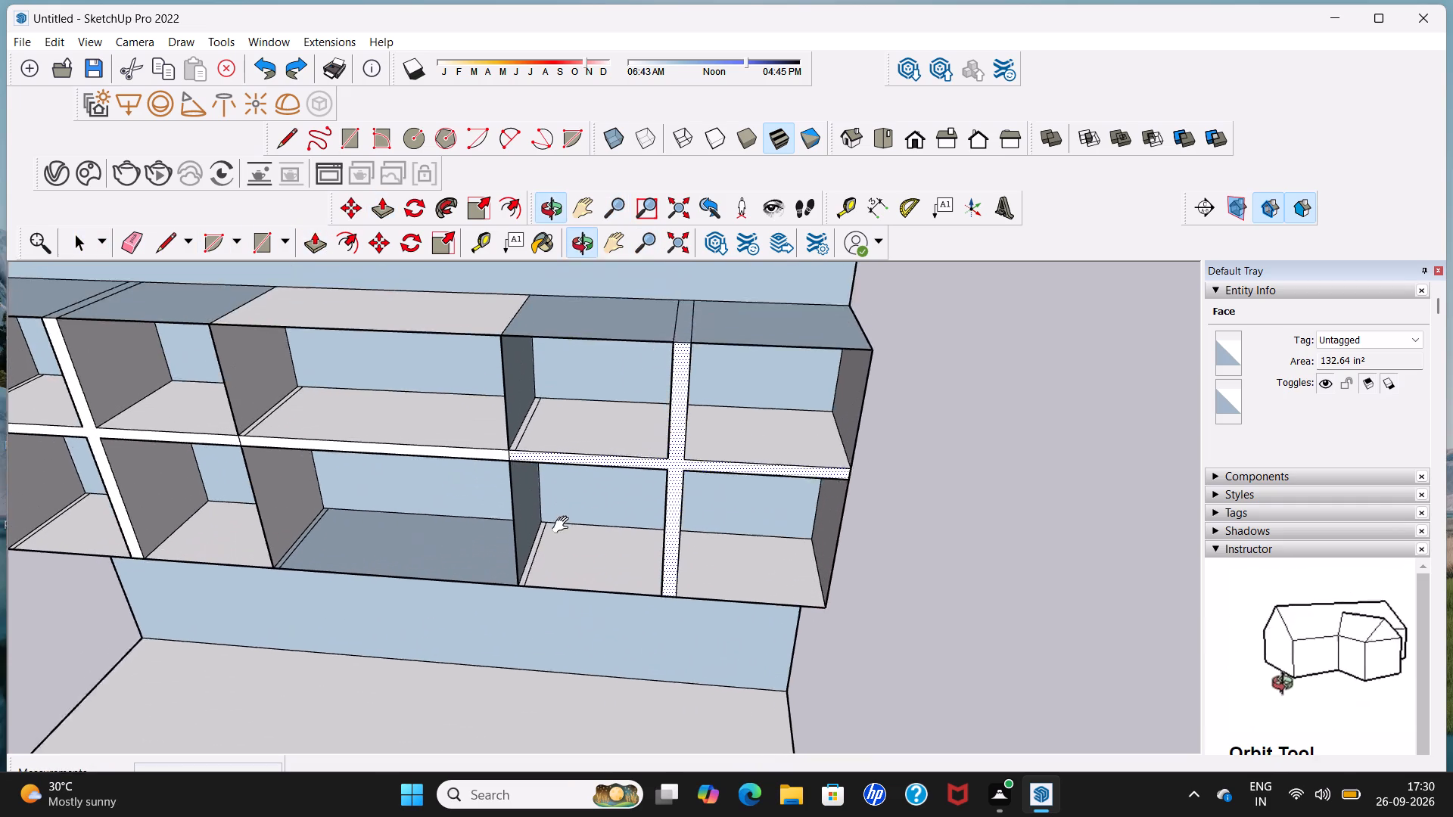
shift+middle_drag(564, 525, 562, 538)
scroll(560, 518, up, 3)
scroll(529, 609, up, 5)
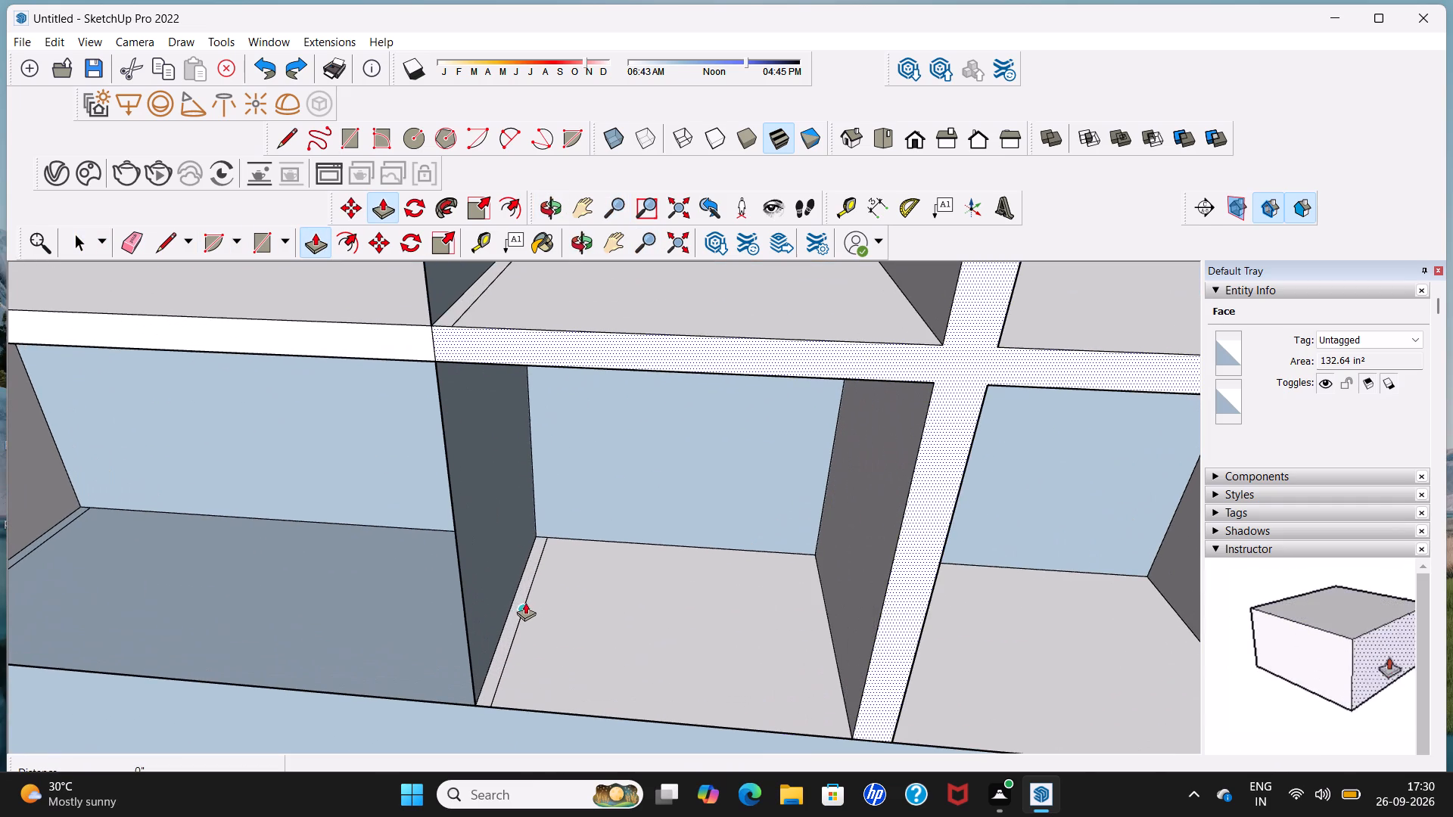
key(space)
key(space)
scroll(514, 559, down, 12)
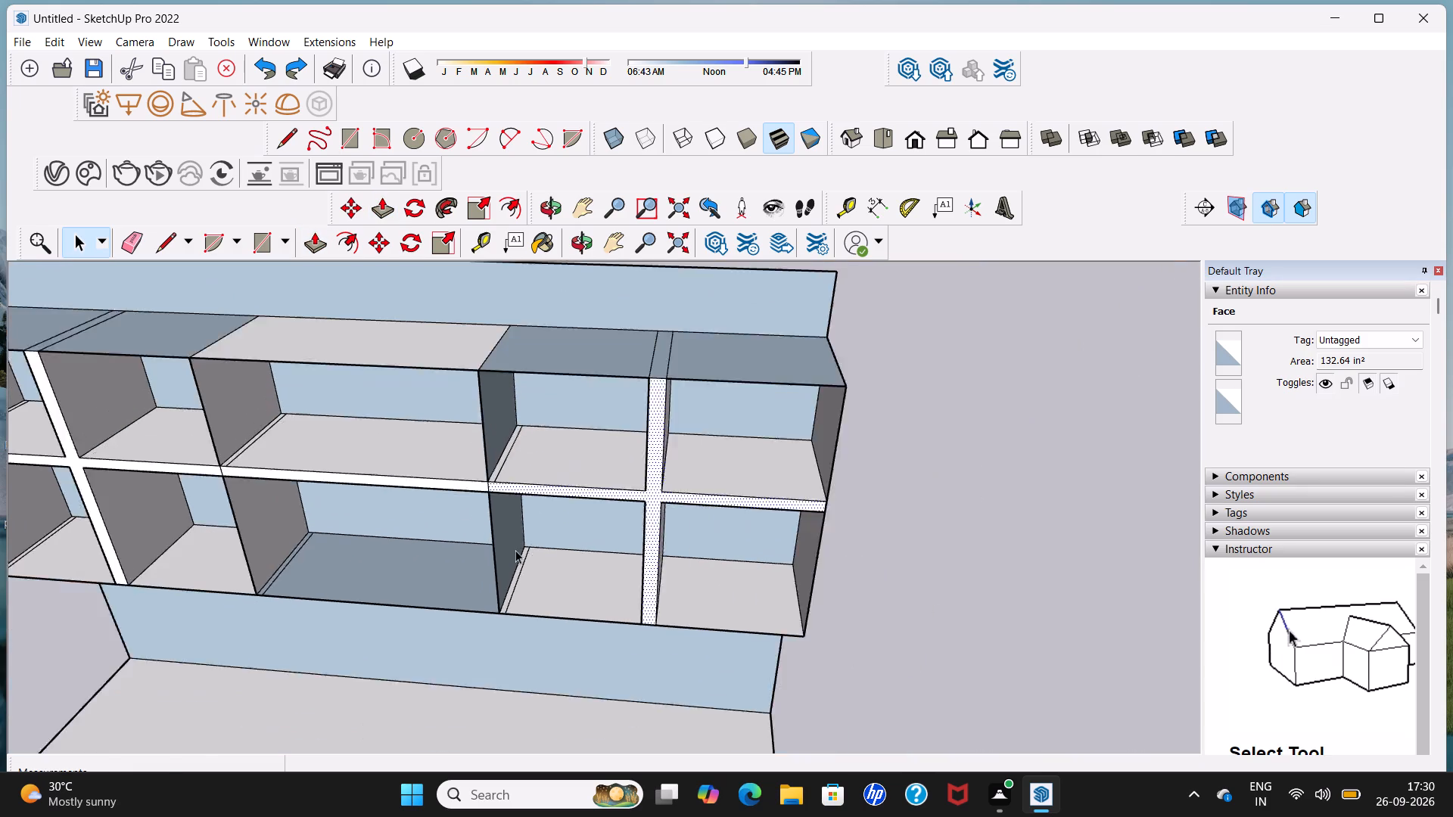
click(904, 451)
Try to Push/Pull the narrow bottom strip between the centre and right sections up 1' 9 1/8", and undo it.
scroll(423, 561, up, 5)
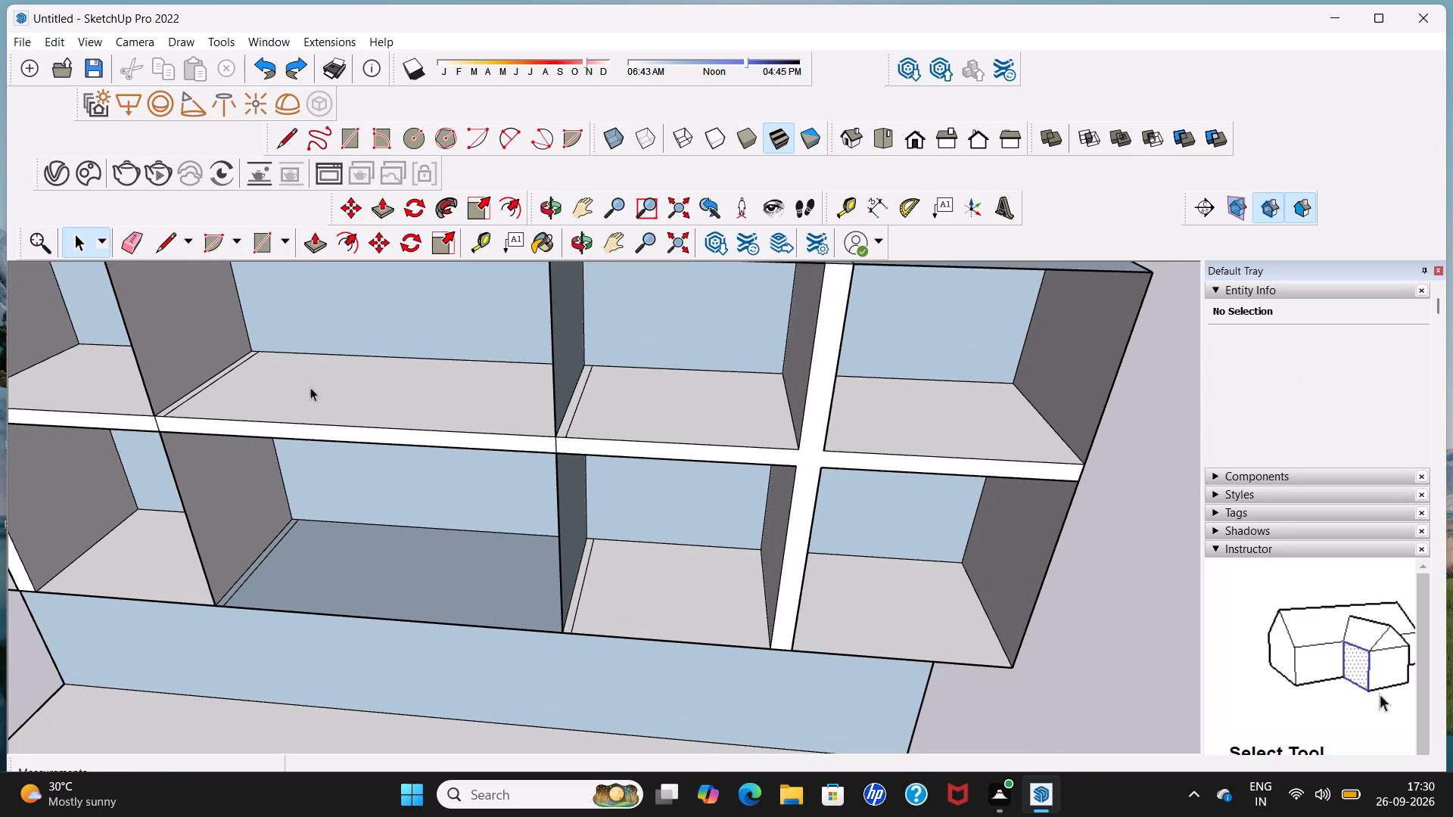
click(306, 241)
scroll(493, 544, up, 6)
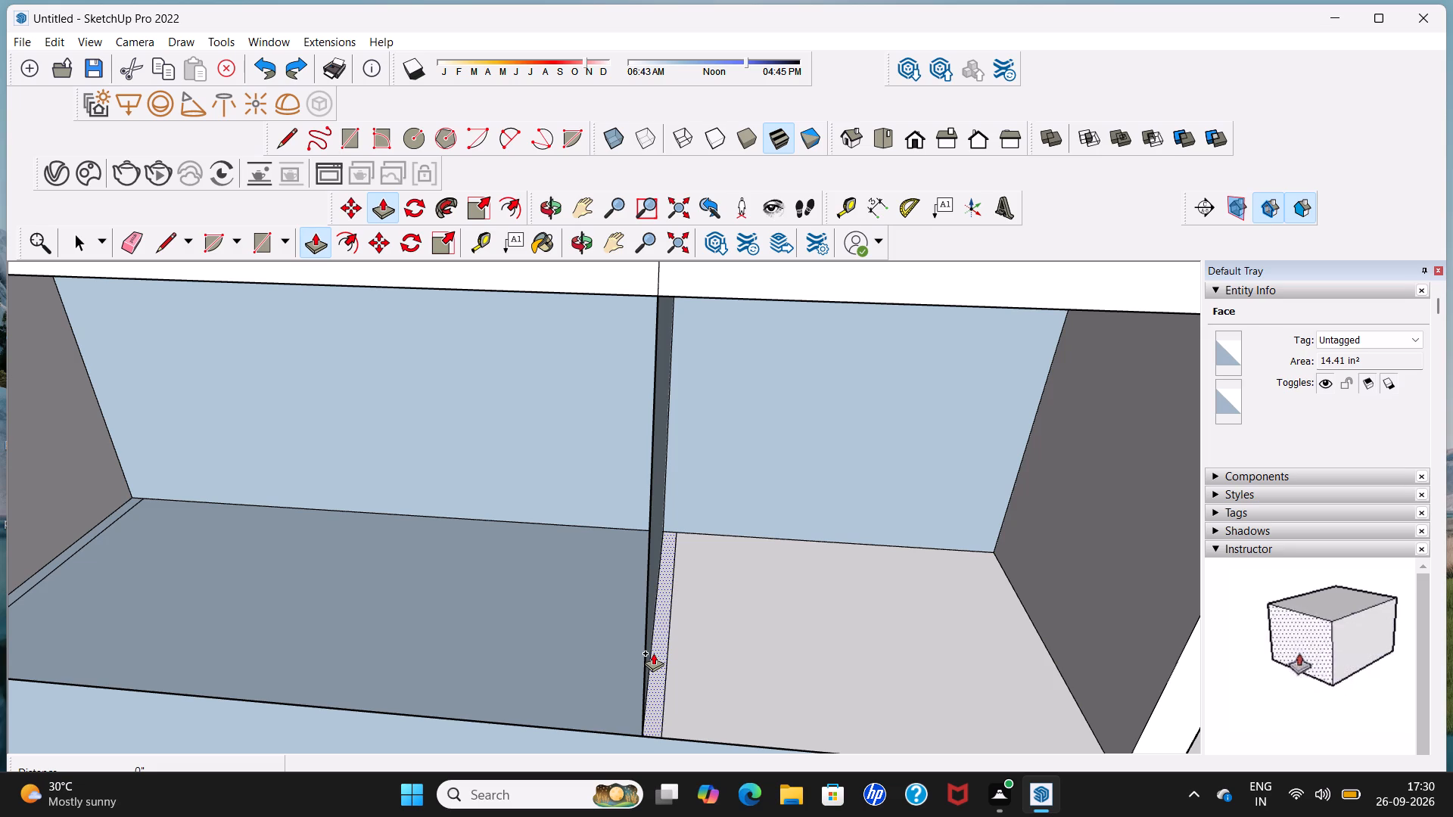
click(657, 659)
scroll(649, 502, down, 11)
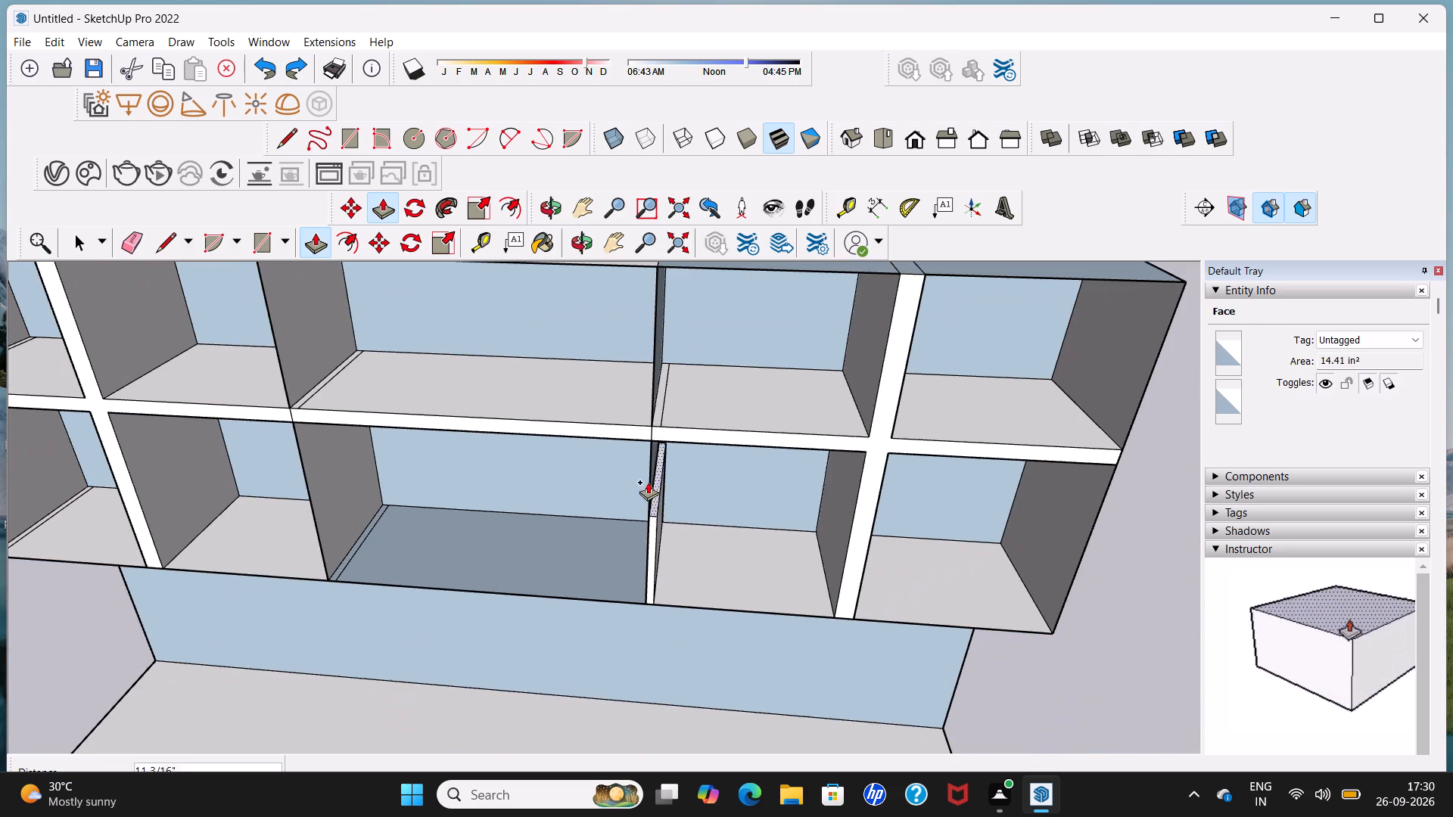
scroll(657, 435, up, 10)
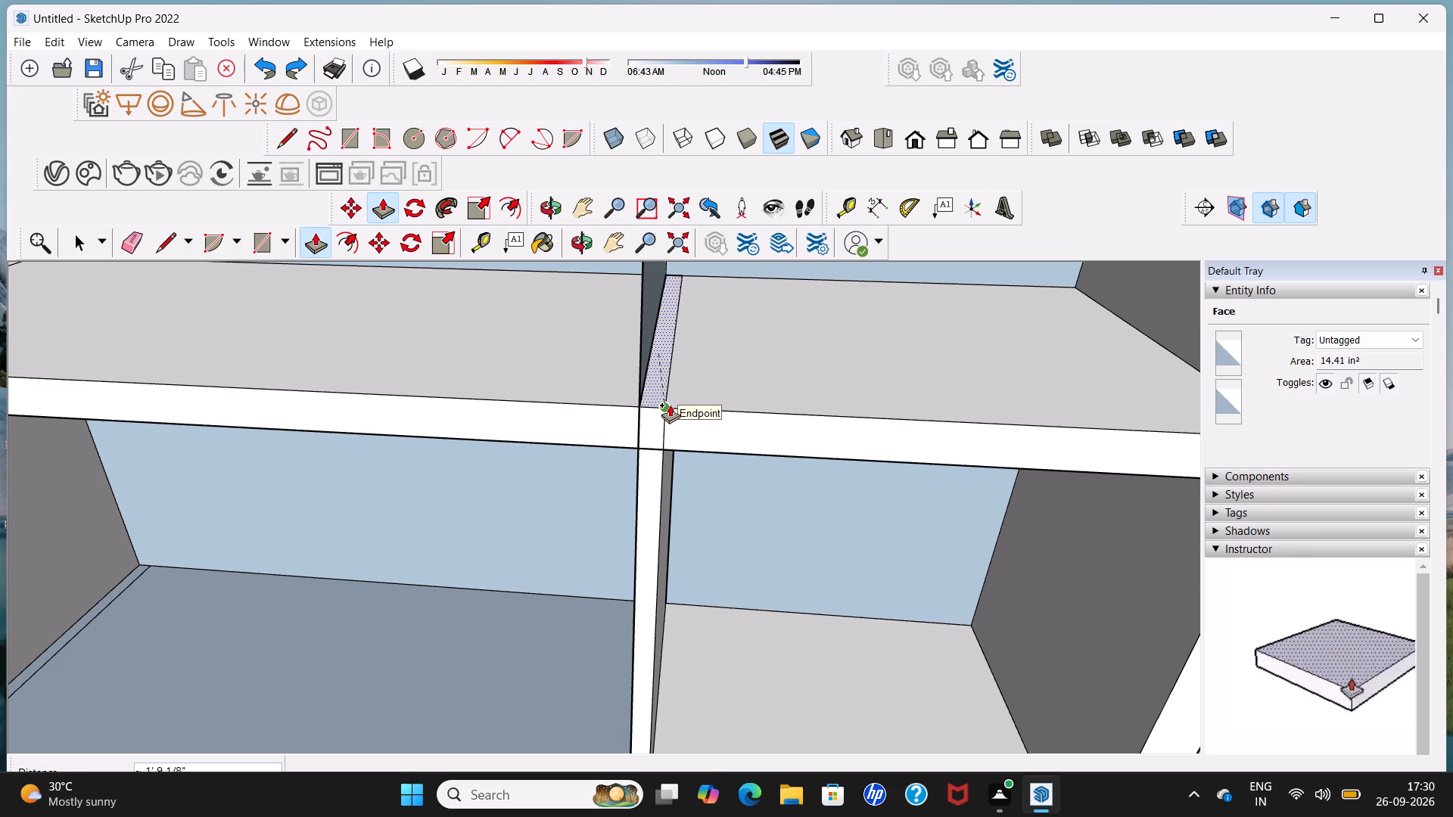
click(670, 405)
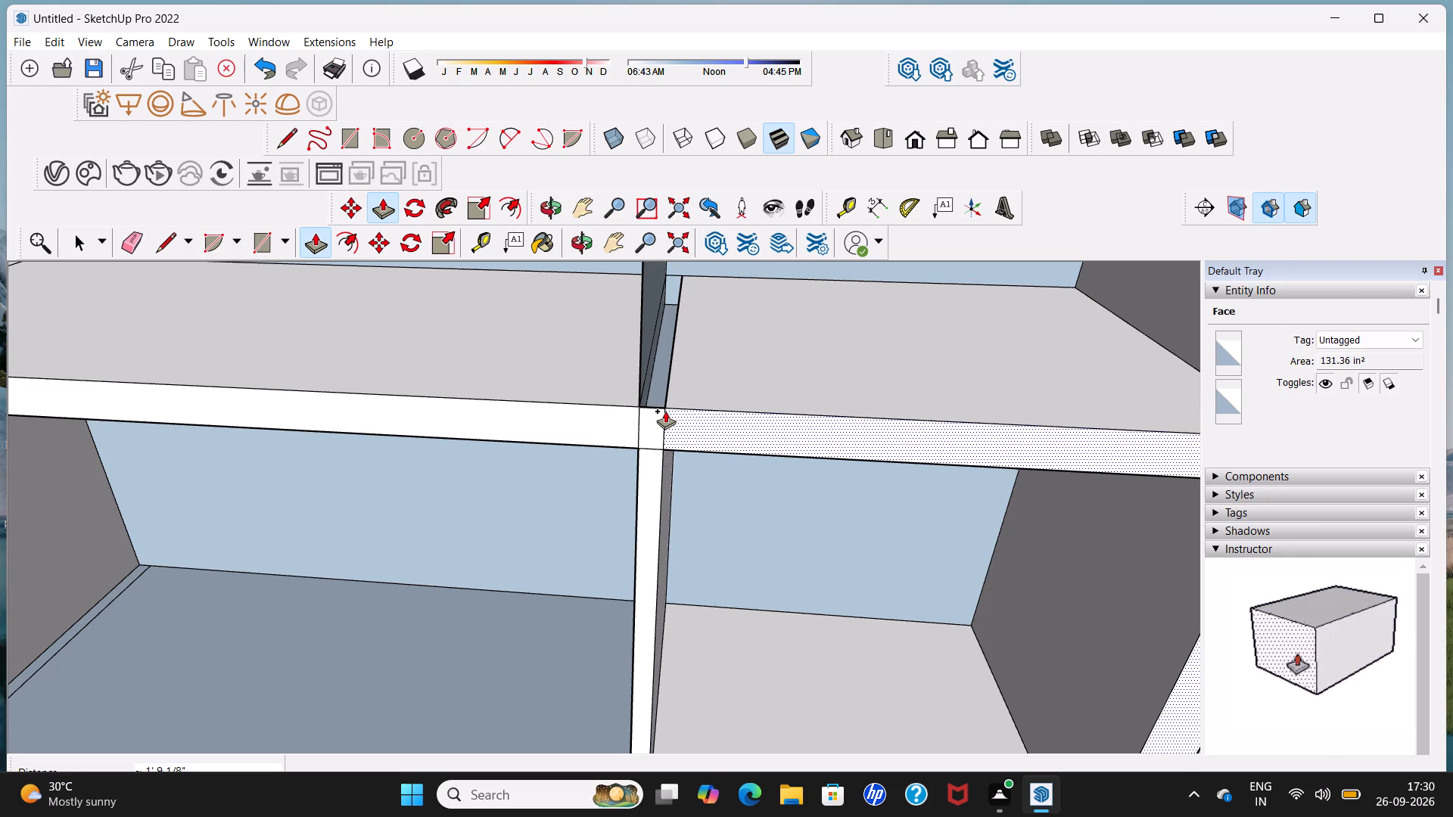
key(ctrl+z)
Push/Pull the narrow bottom strip between the centre and right sections up 1' 7 5/8" to the middle shelf's underside.
scroll(657, 631, up, 1)
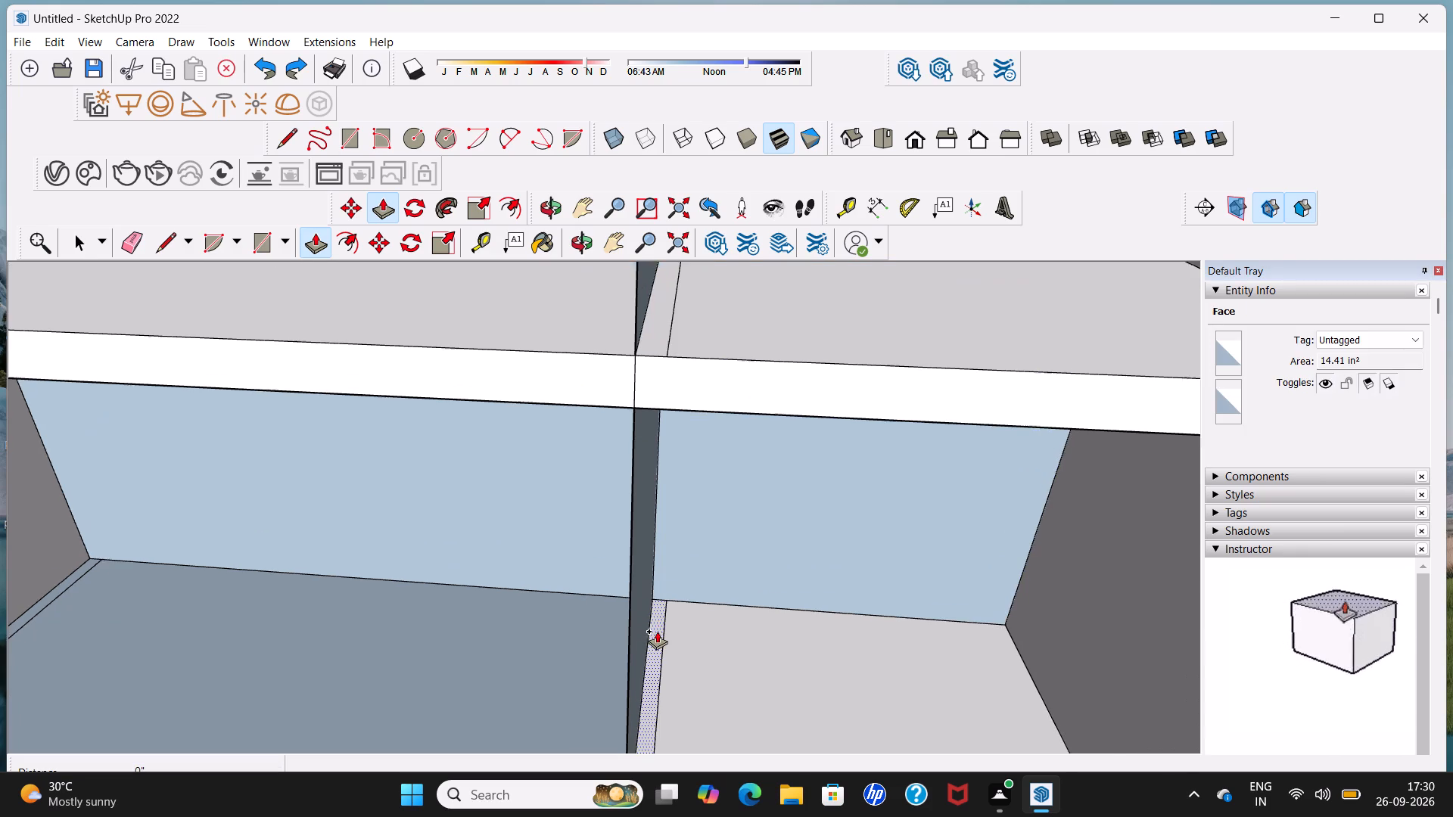
scroll(657, 631, up, 1)
click(657, 631)
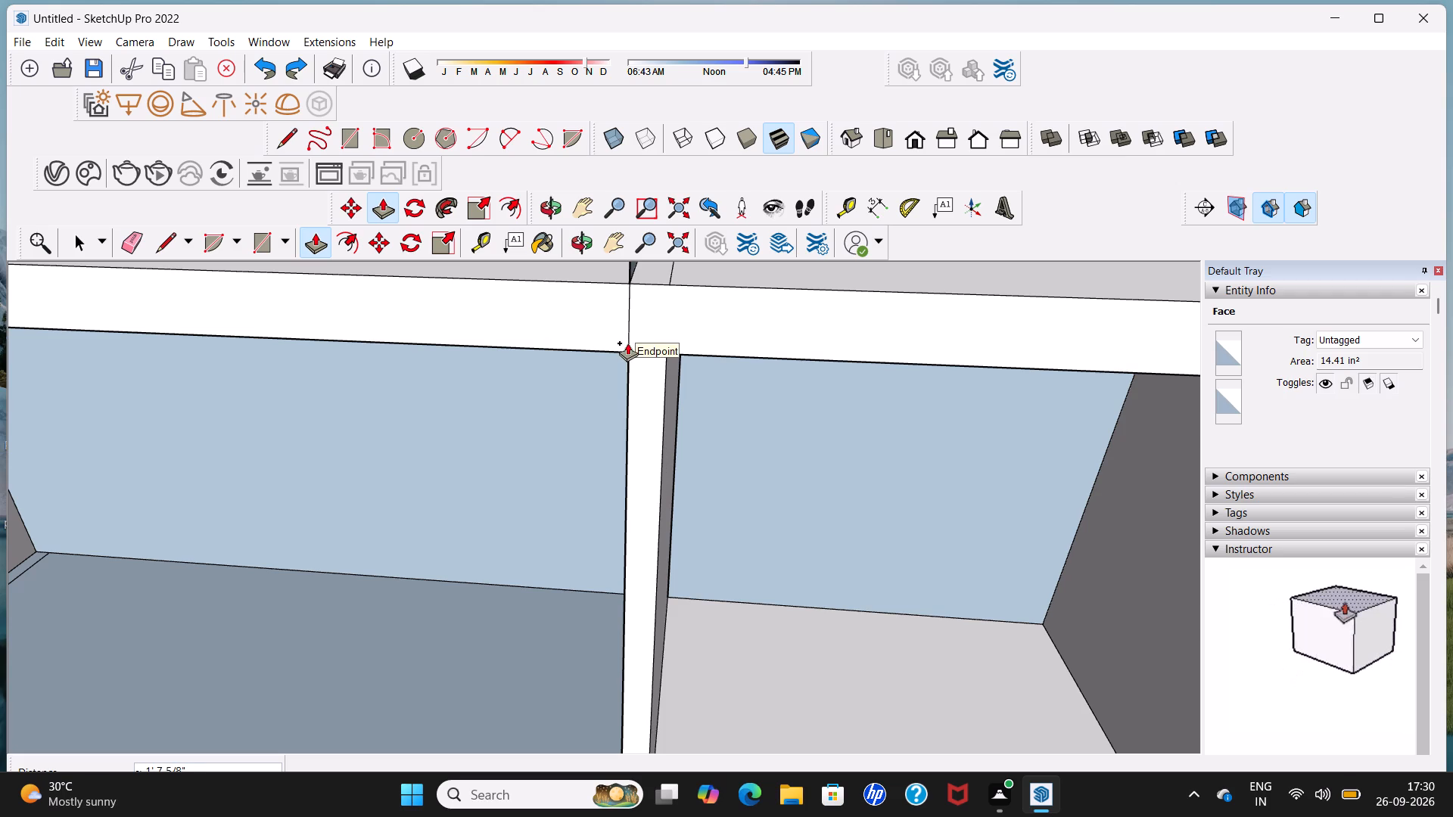
click(627, 343)
Push/Pull the narrow middle-shelf strip between the centre and right sections up 1' 2 7/8" to the cabinet top.
scroll(627, 343, down, 6)
scroll(630, 325, down, 16)
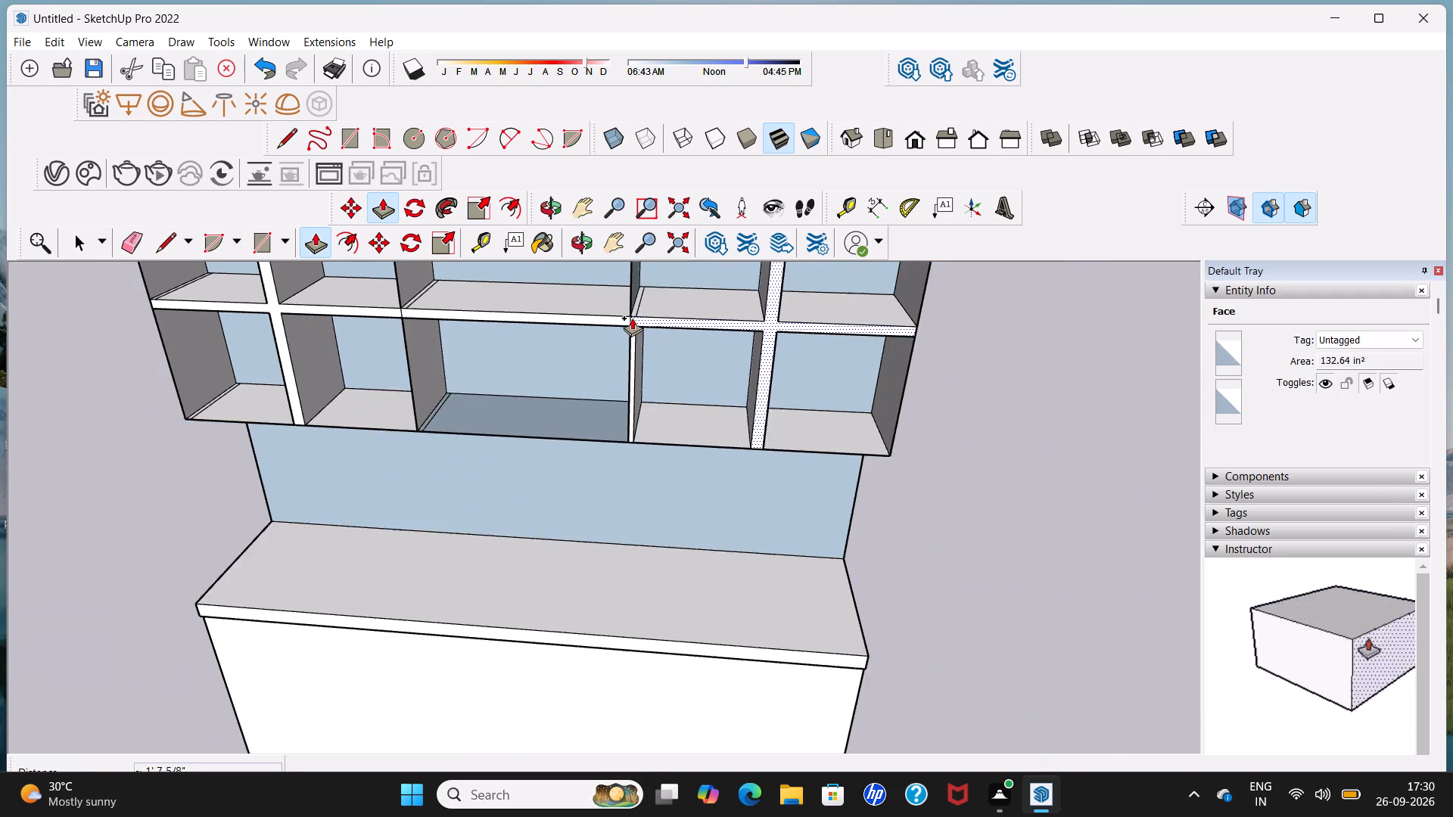
shift+middle_drag(632, 318, 653, 523)
shift+scroll(654, 520, down, 1)
scroll(652, 523, up, 5)
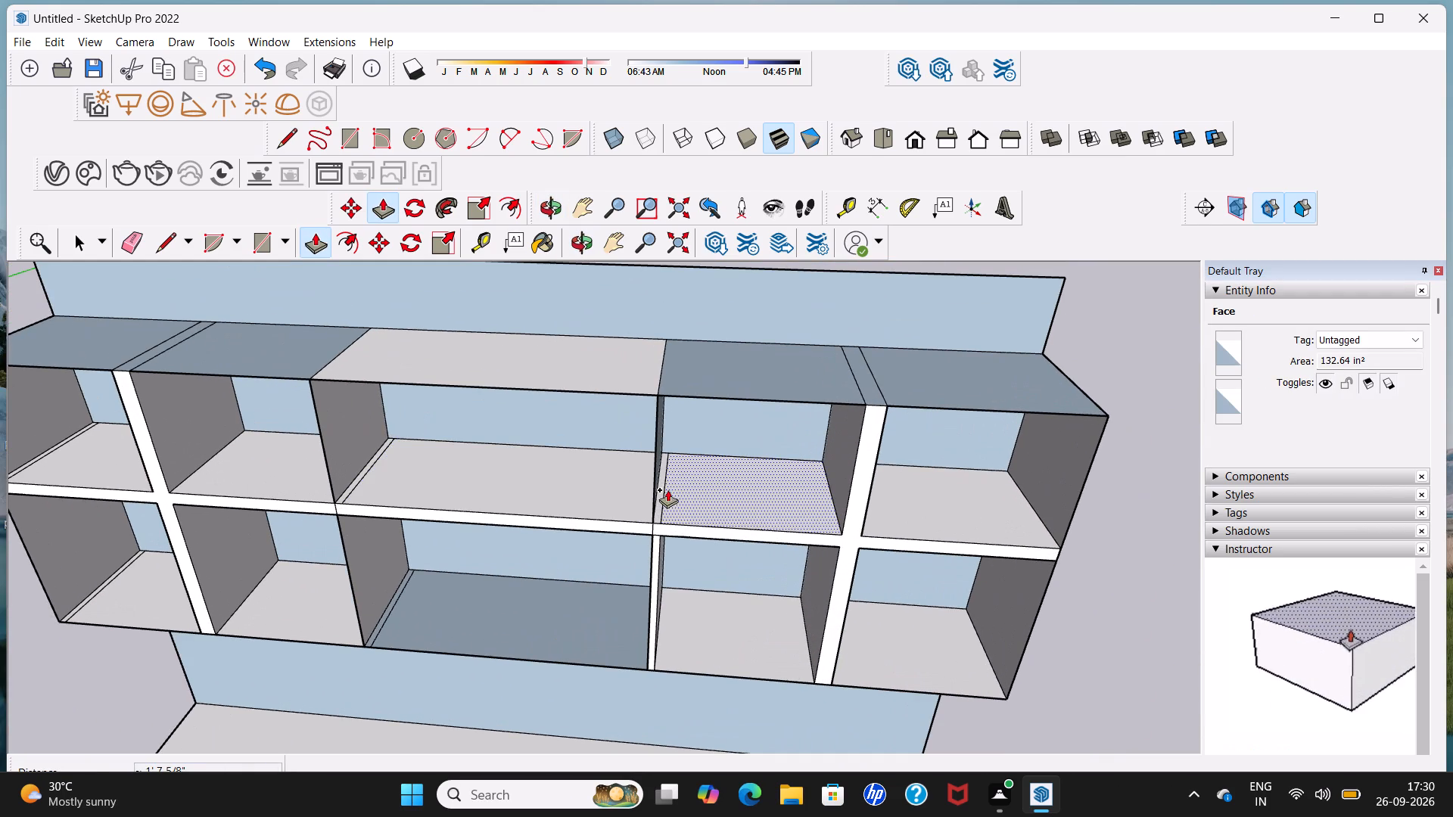
scroll(662, 497, up, 5)
click(662, 497)
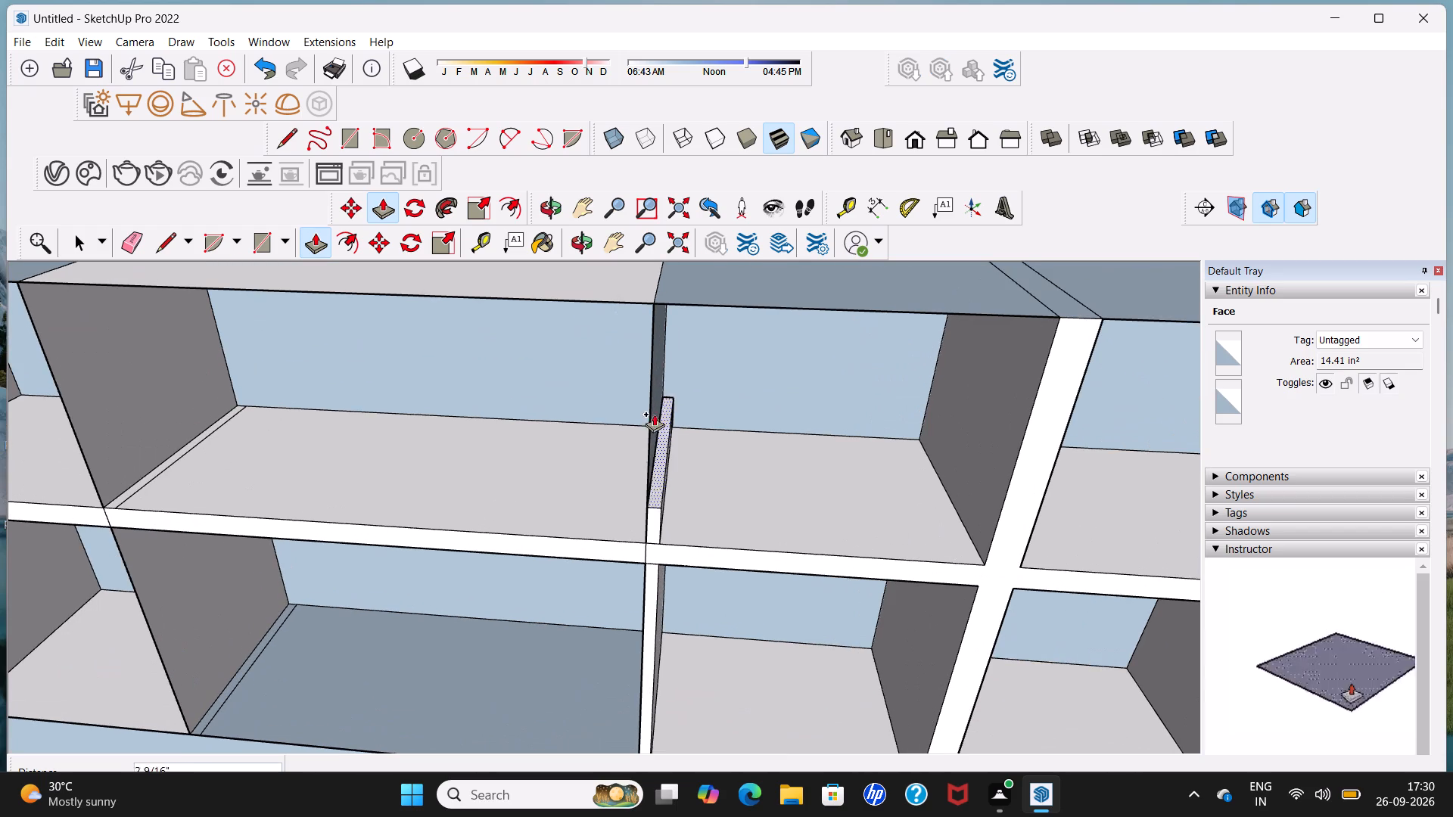
click(654, 295)
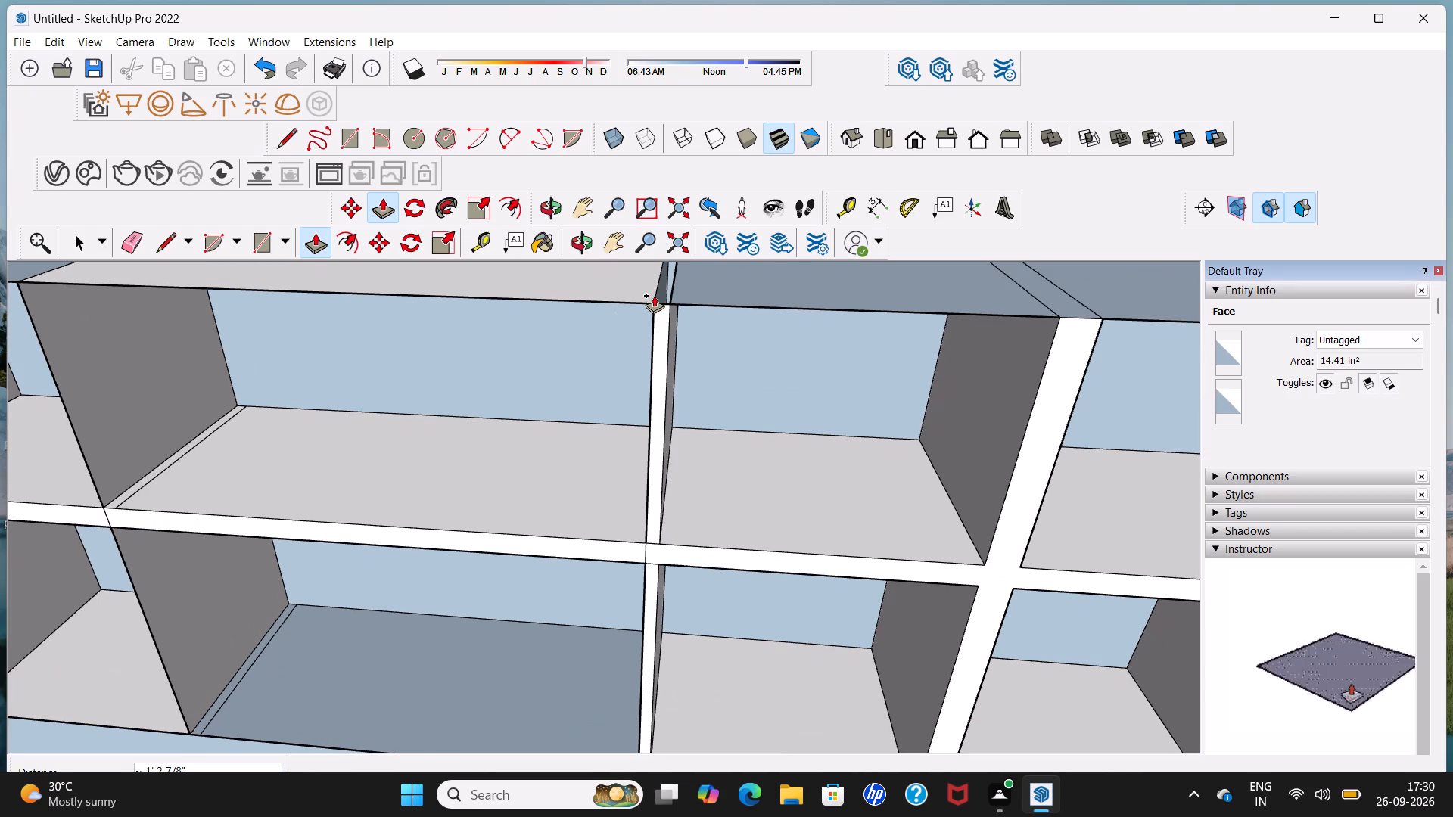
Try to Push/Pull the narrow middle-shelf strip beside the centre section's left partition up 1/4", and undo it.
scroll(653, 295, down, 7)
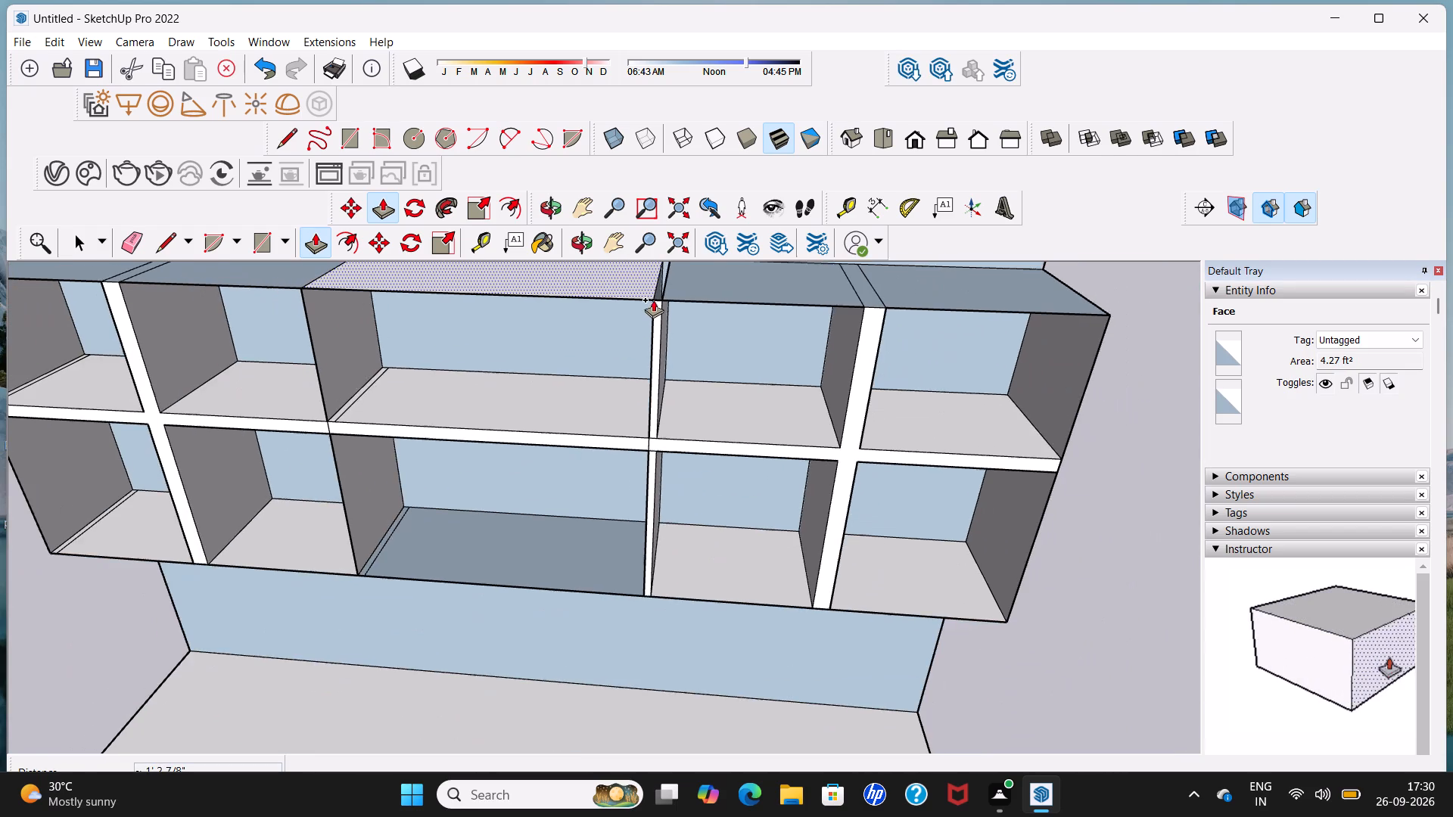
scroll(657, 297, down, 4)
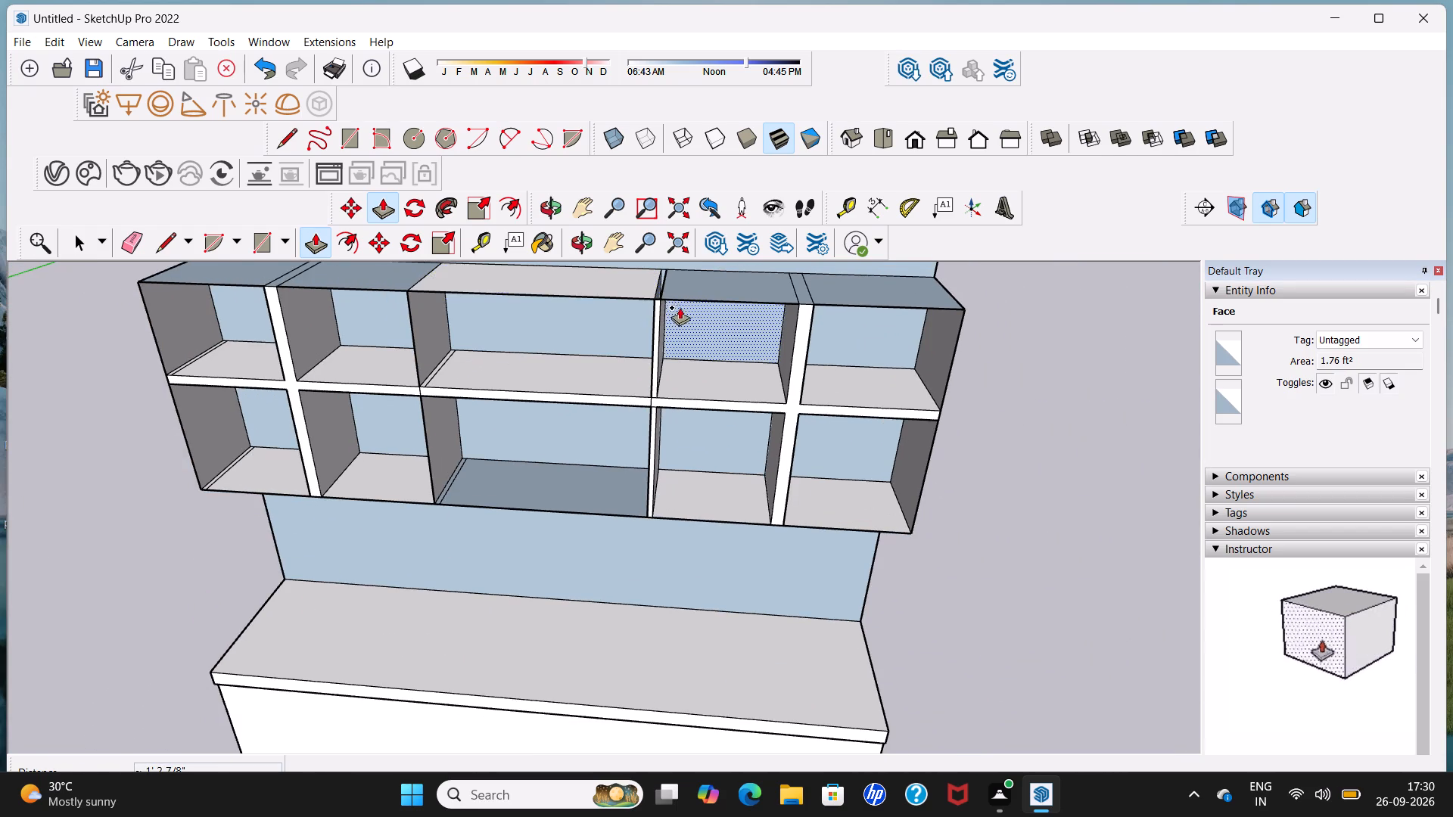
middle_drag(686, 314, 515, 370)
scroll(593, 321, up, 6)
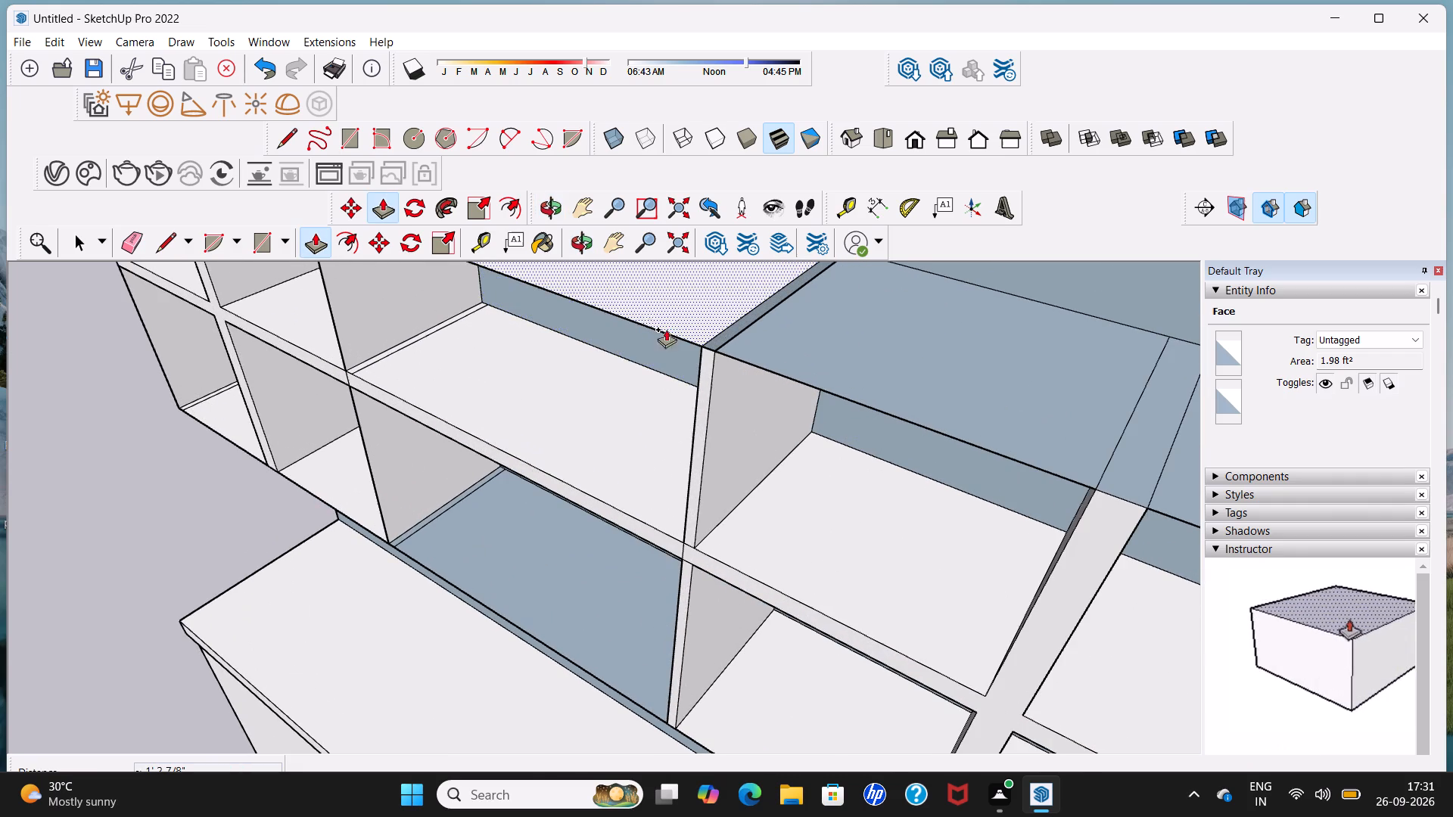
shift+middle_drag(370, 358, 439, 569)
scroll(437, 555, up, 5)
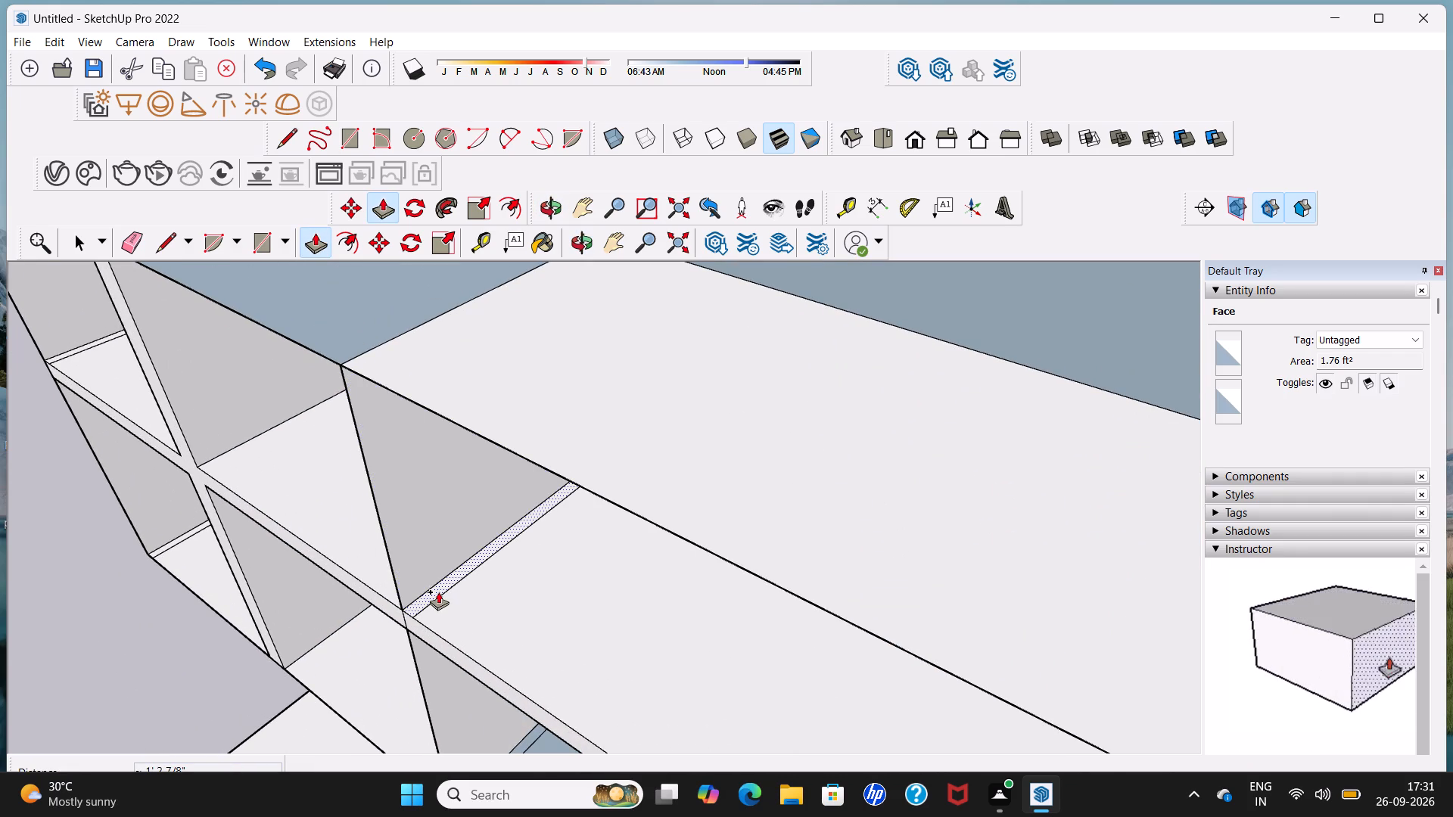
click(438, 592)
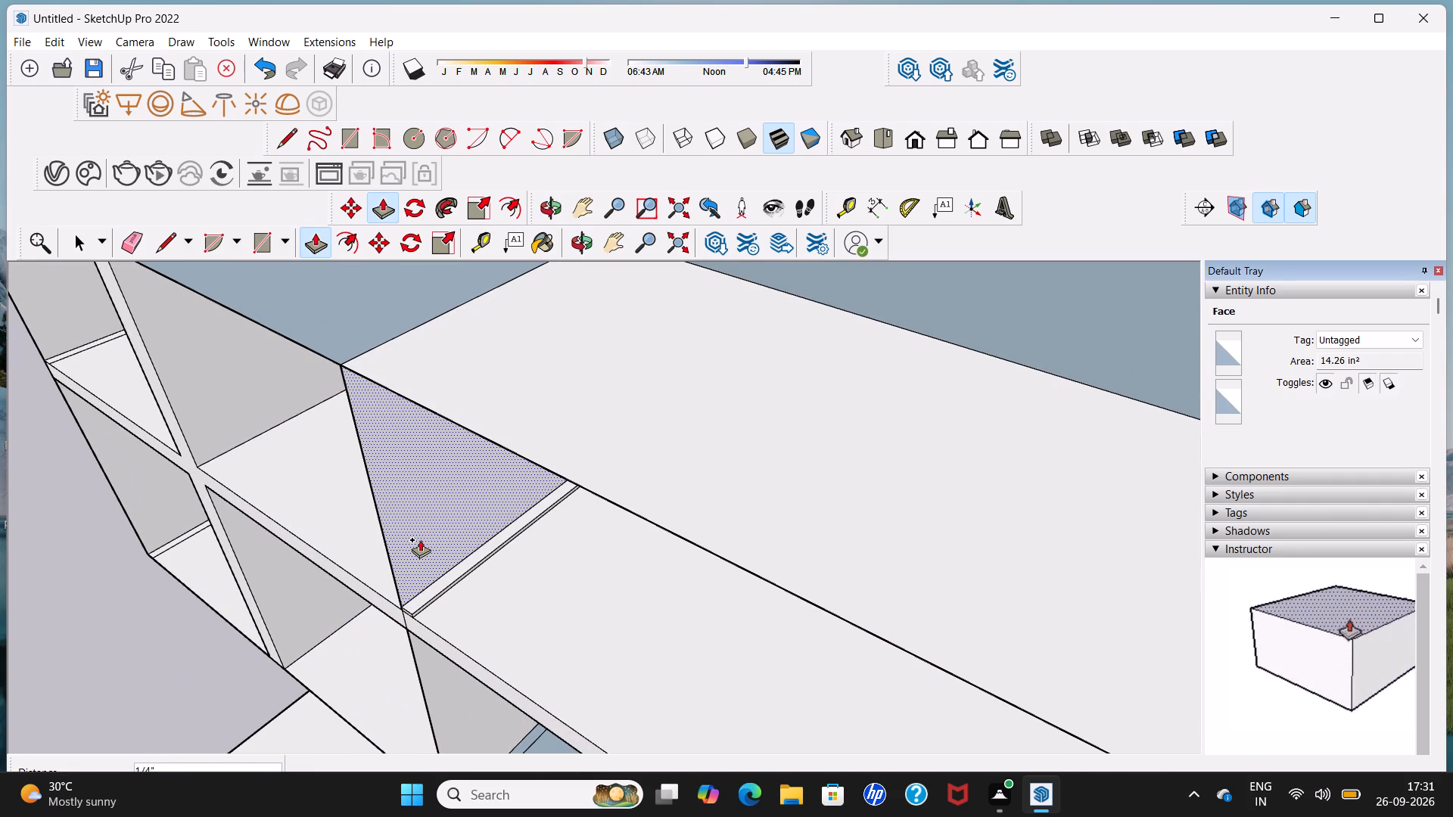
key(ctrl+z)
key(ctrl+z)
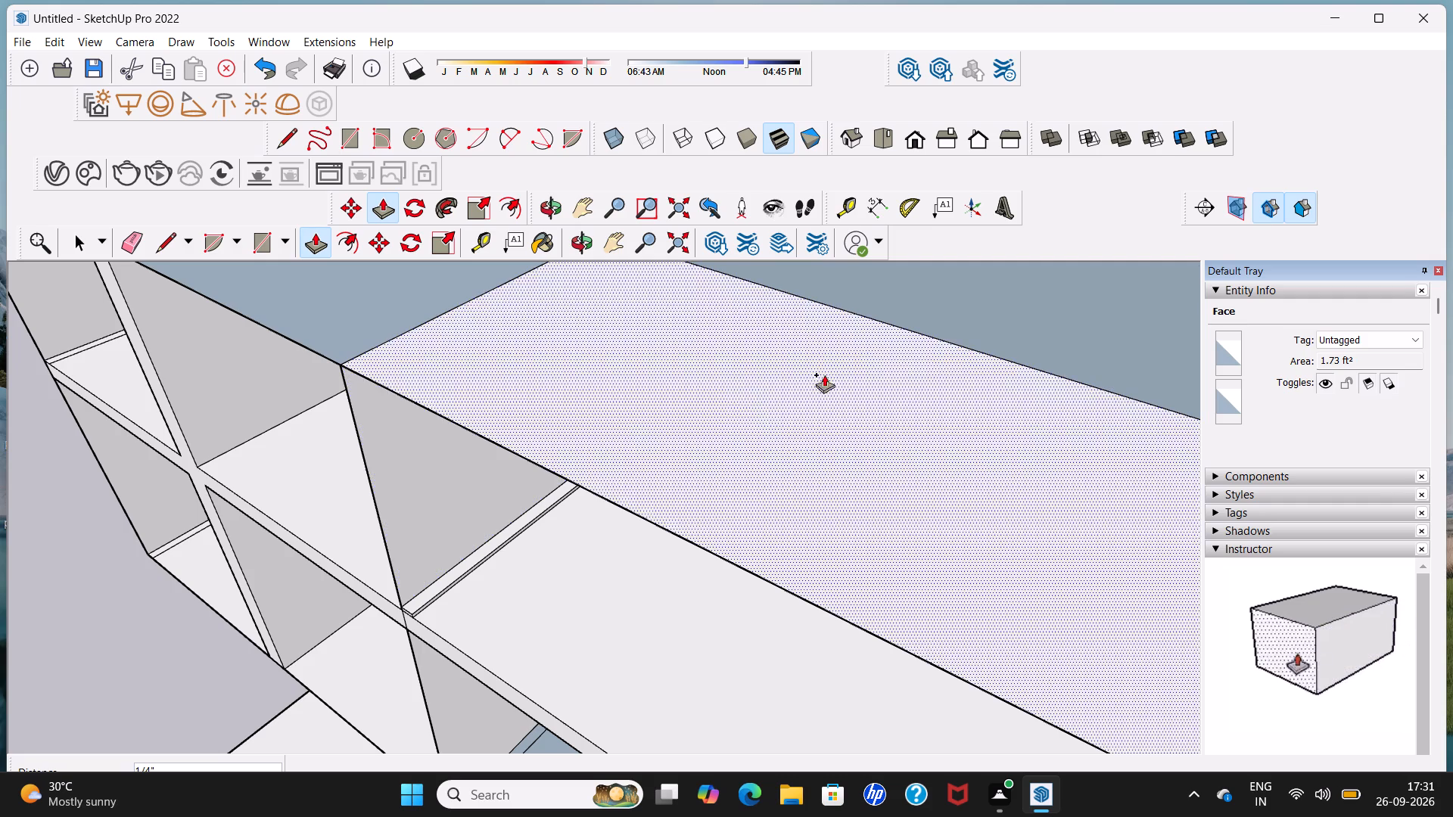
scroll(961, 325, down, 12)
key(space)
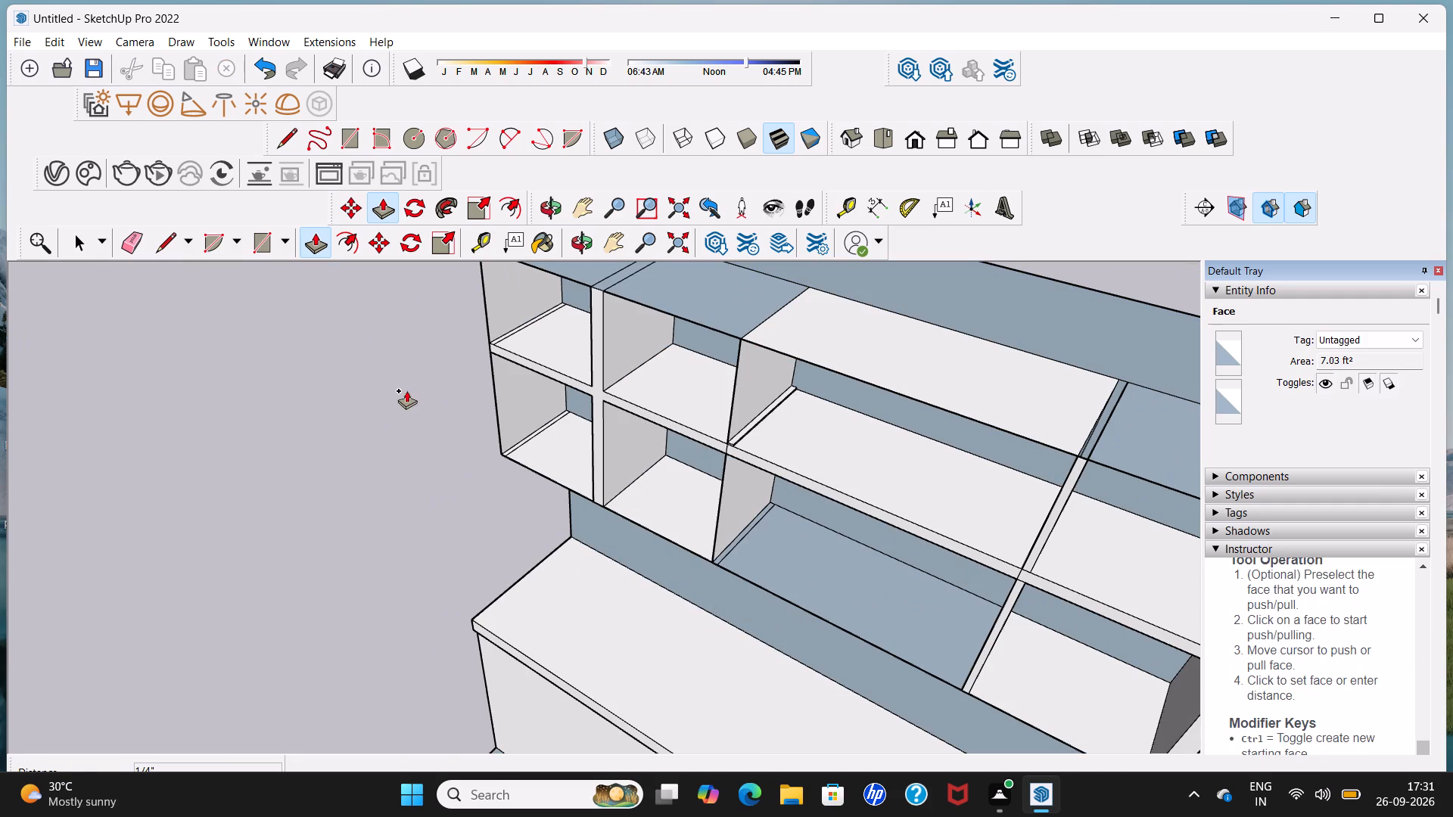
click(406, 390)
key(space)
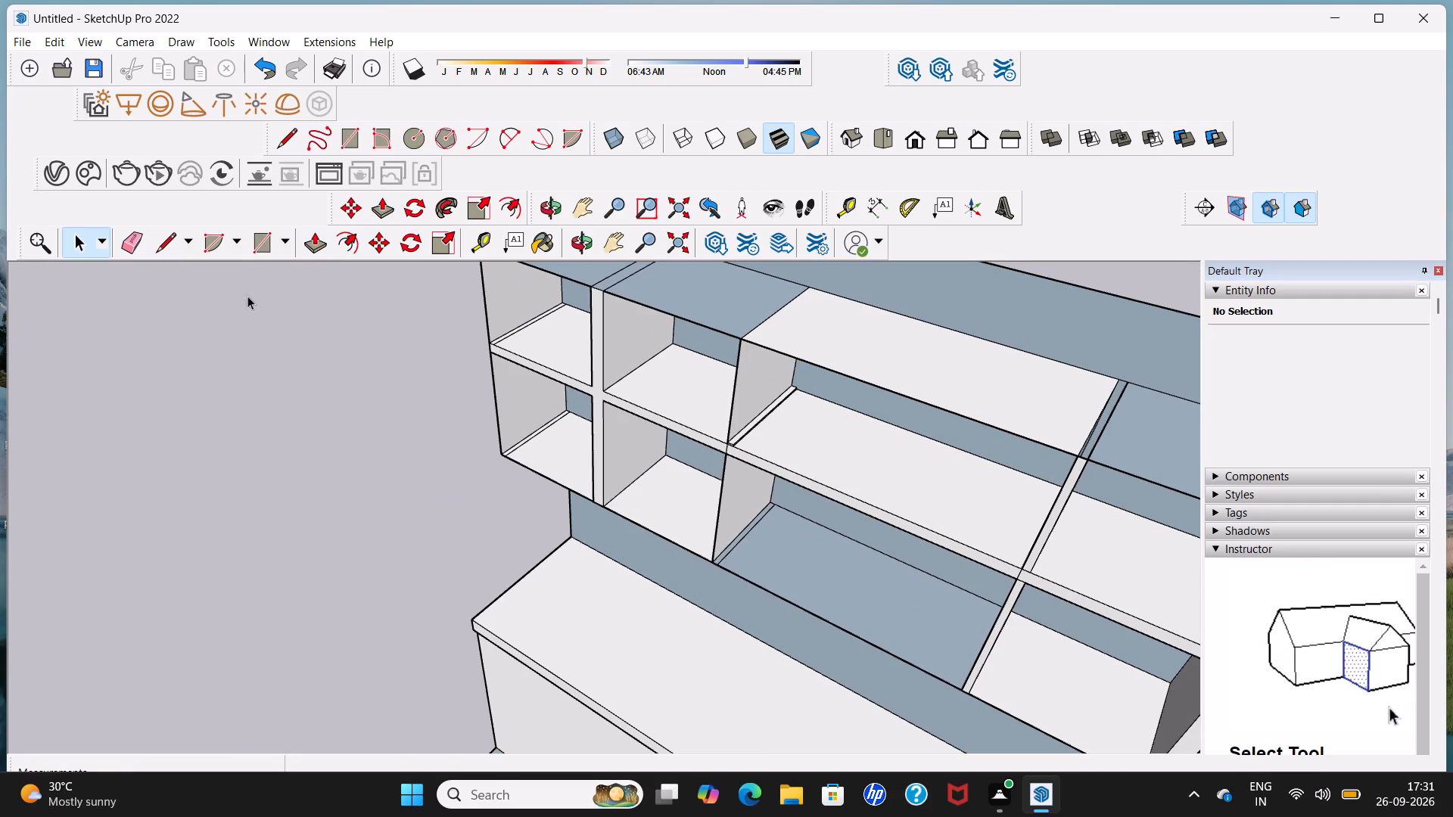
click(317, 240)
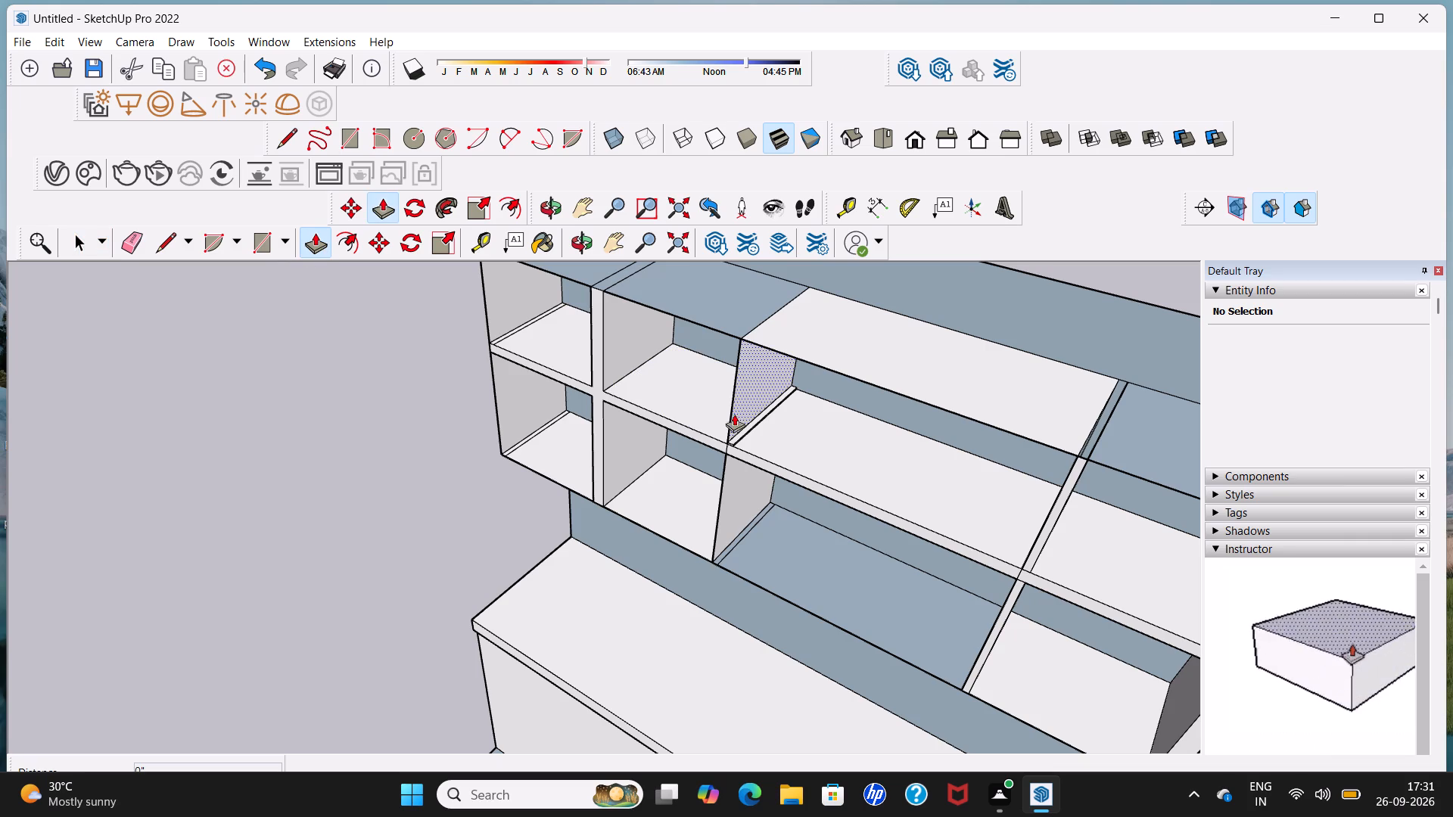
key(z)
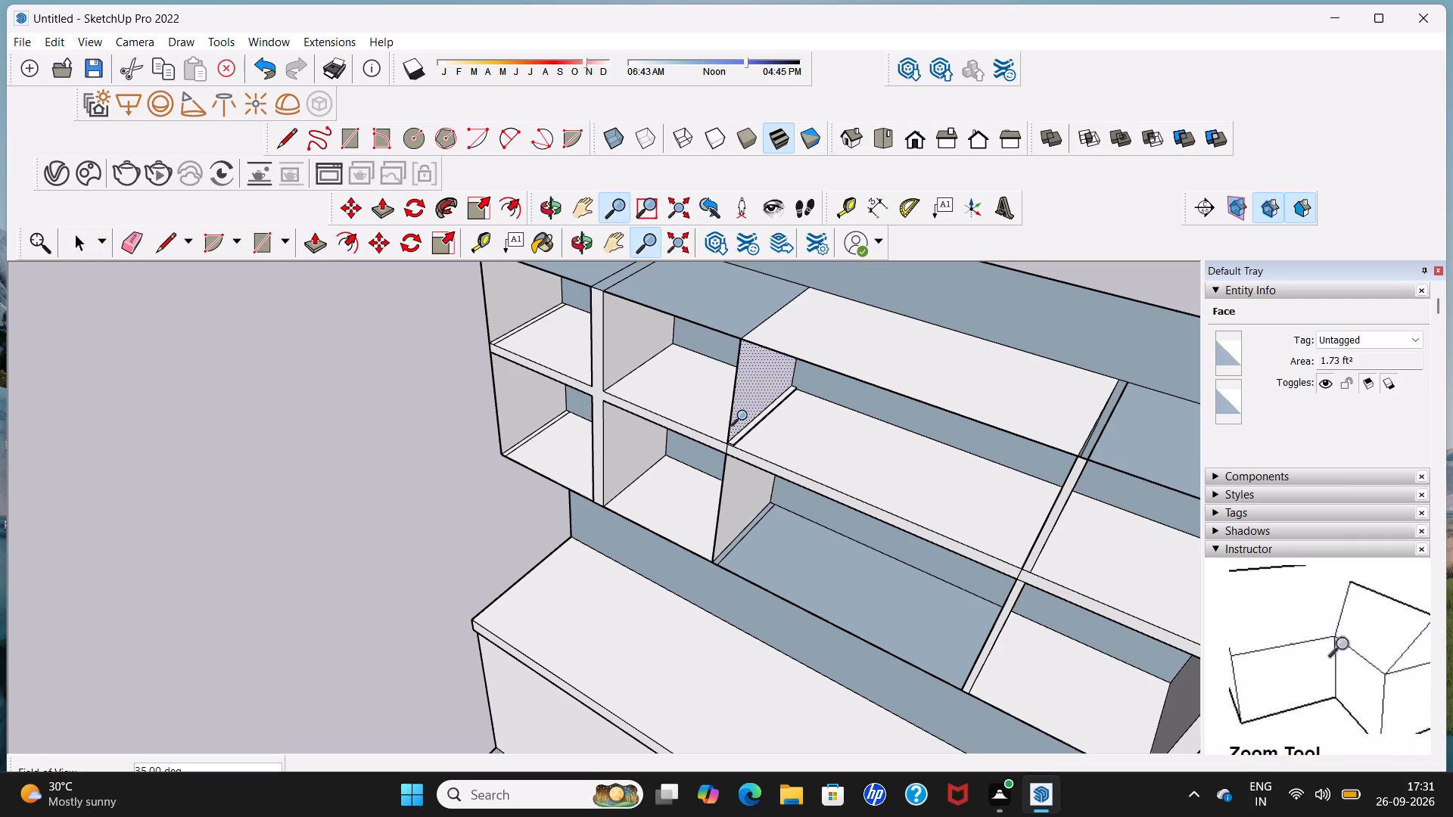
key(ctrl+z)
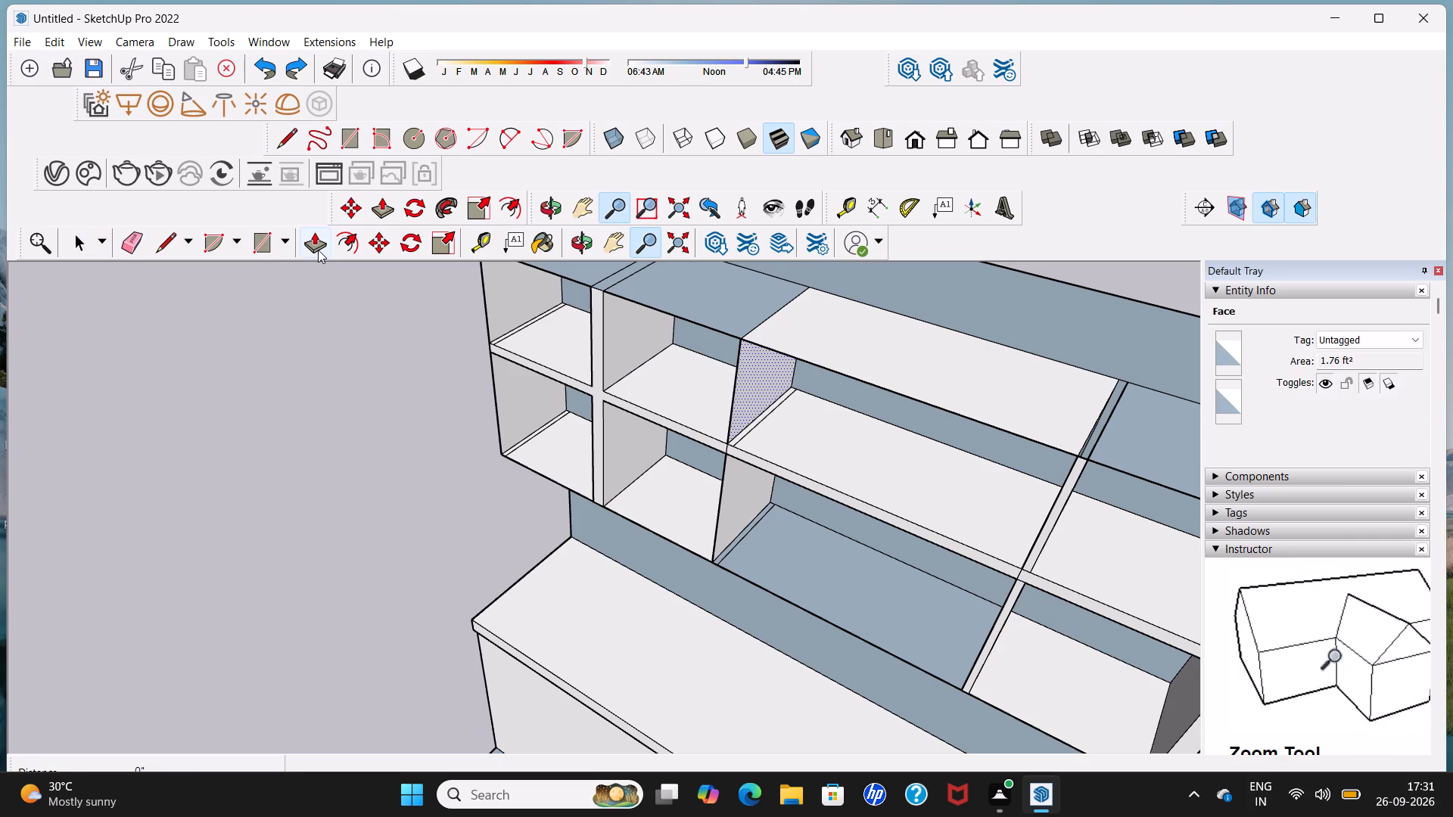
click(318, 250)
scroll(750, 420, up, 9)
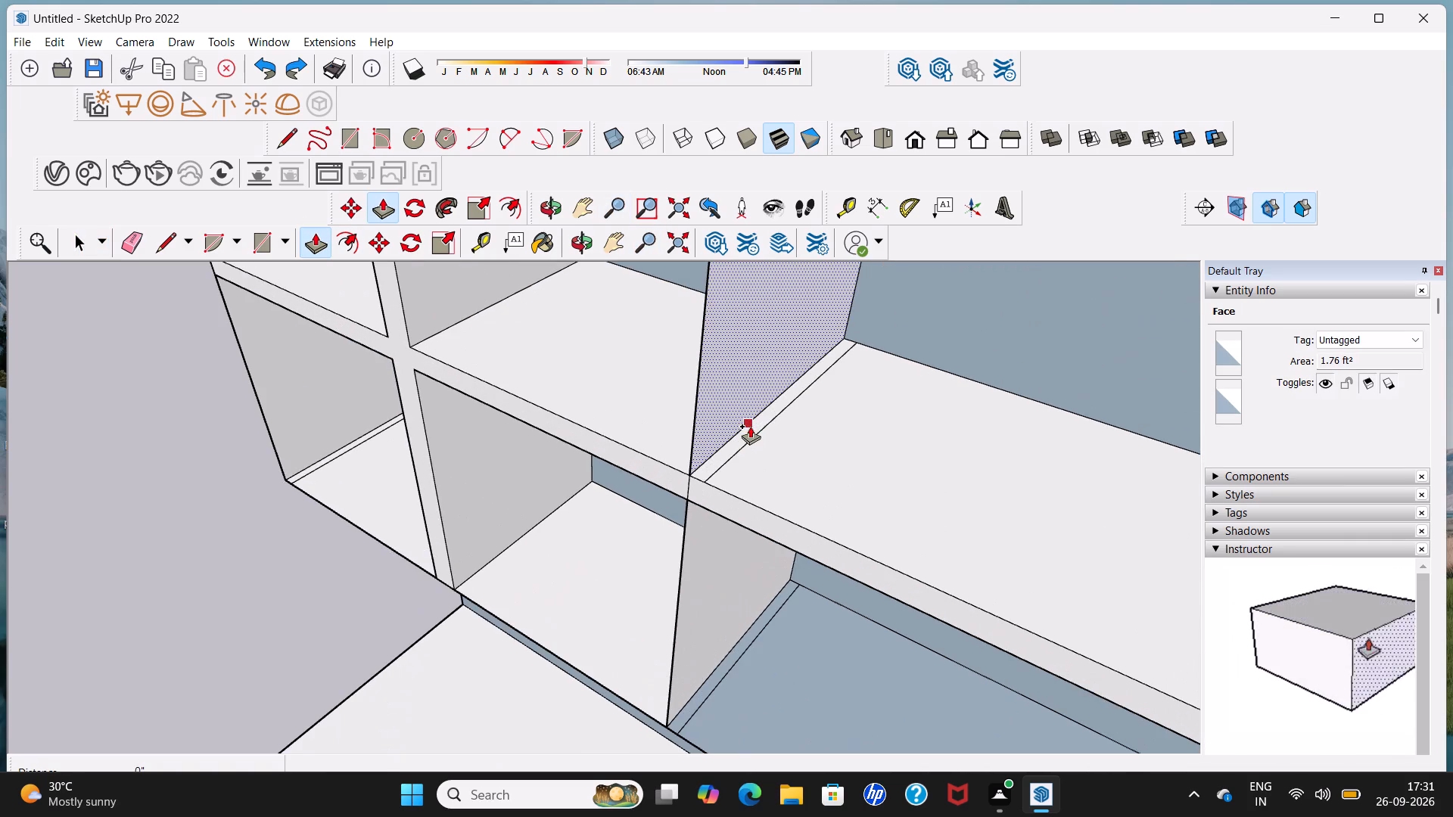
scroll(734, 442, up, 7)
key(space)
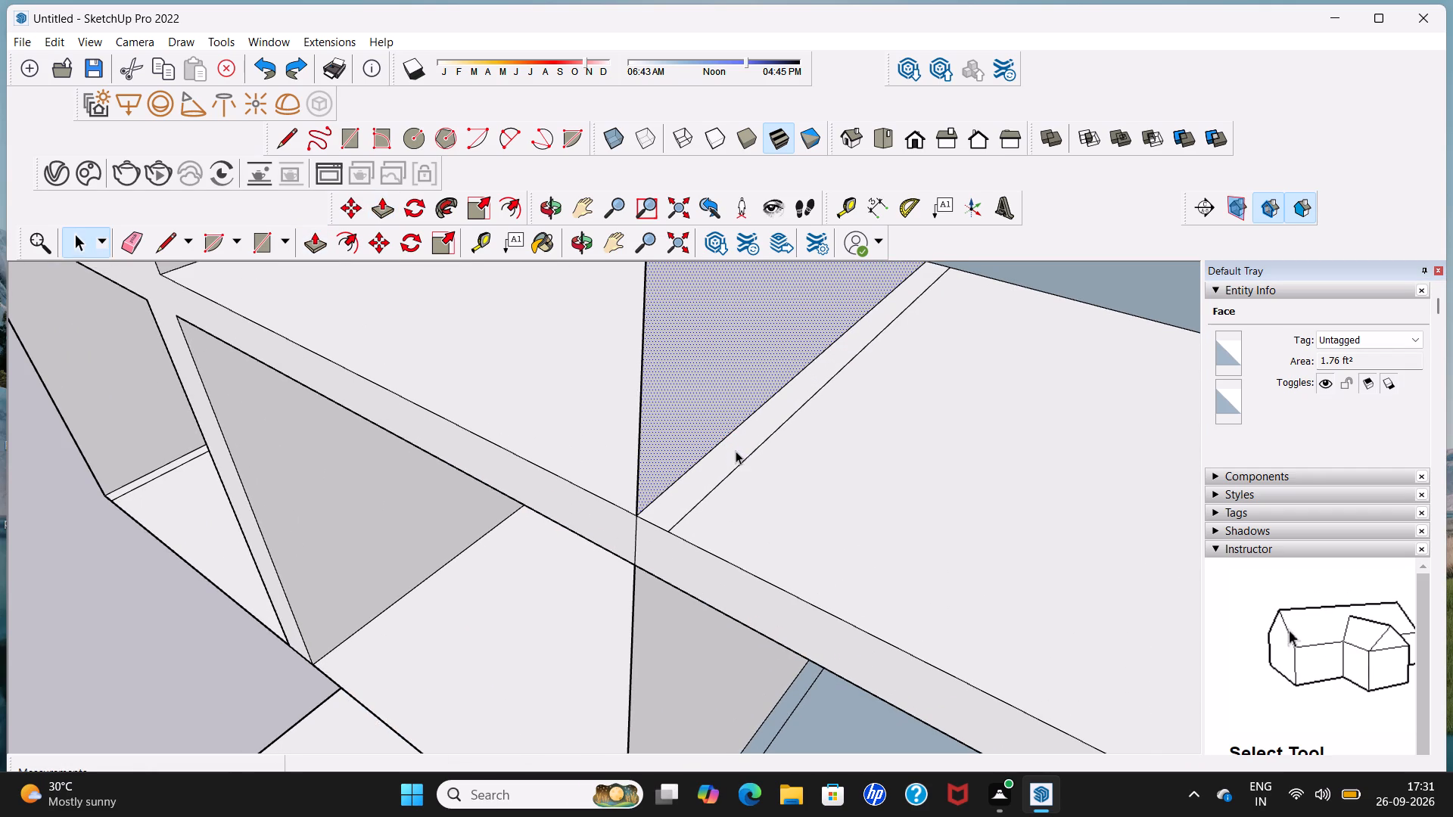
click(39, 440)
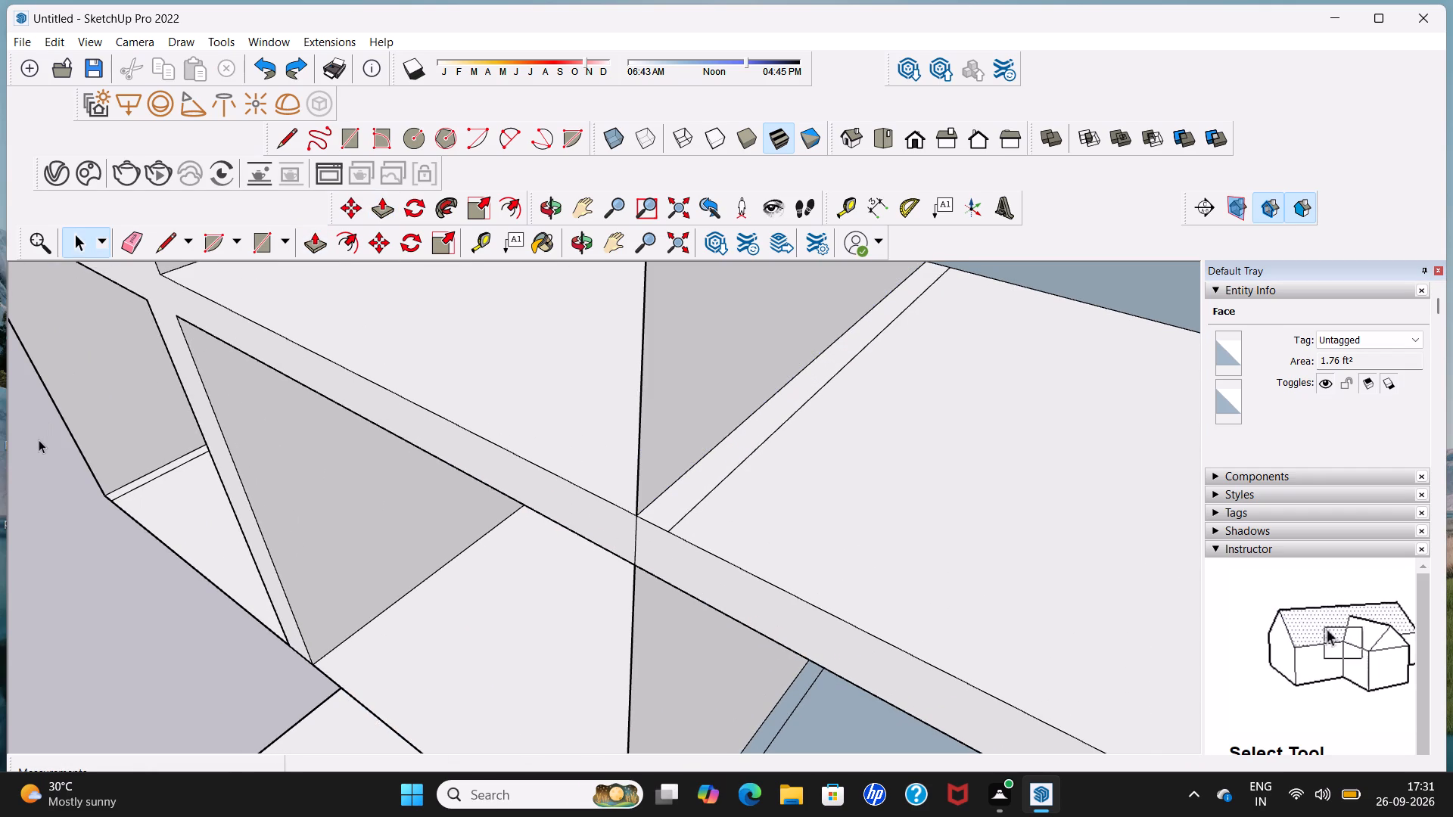
Push/Pull the narrow middle-shelf strip beside the centre section's left partition up 1' 2 7/8" to the cabinet top.
scroll(79, 343, down, 6)
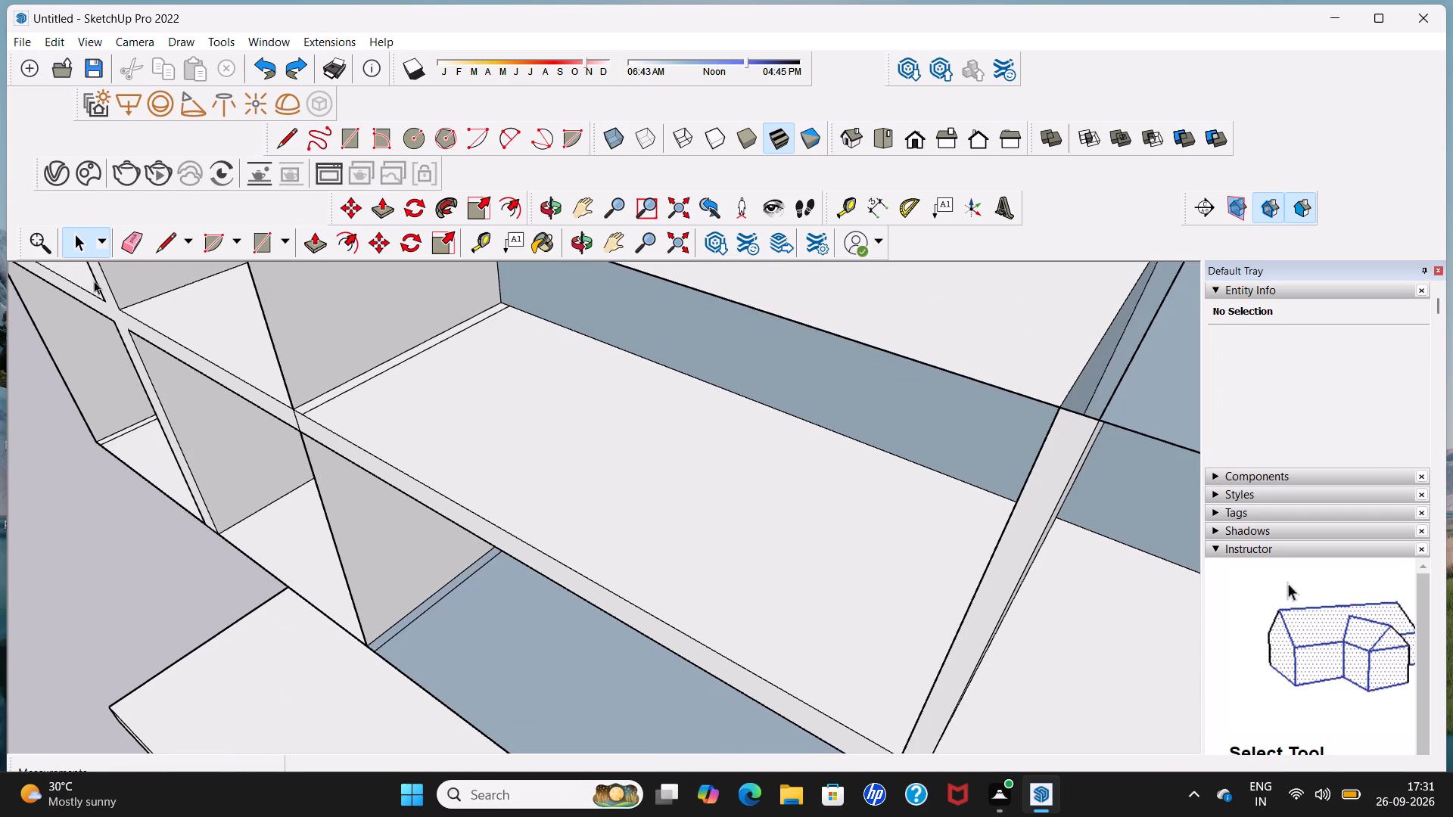
click(311, 247)
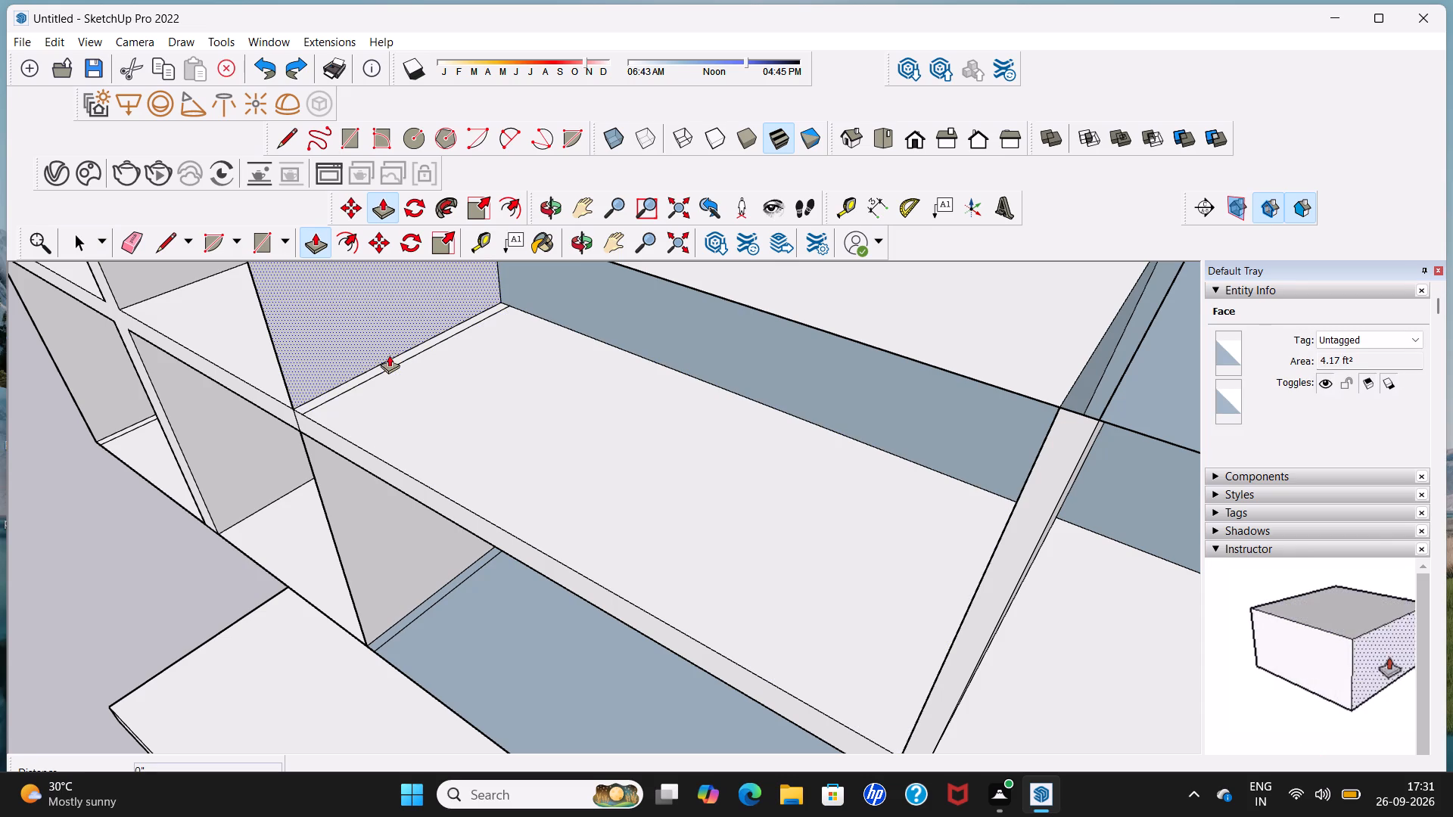
scroll(382, 355, up, 14)
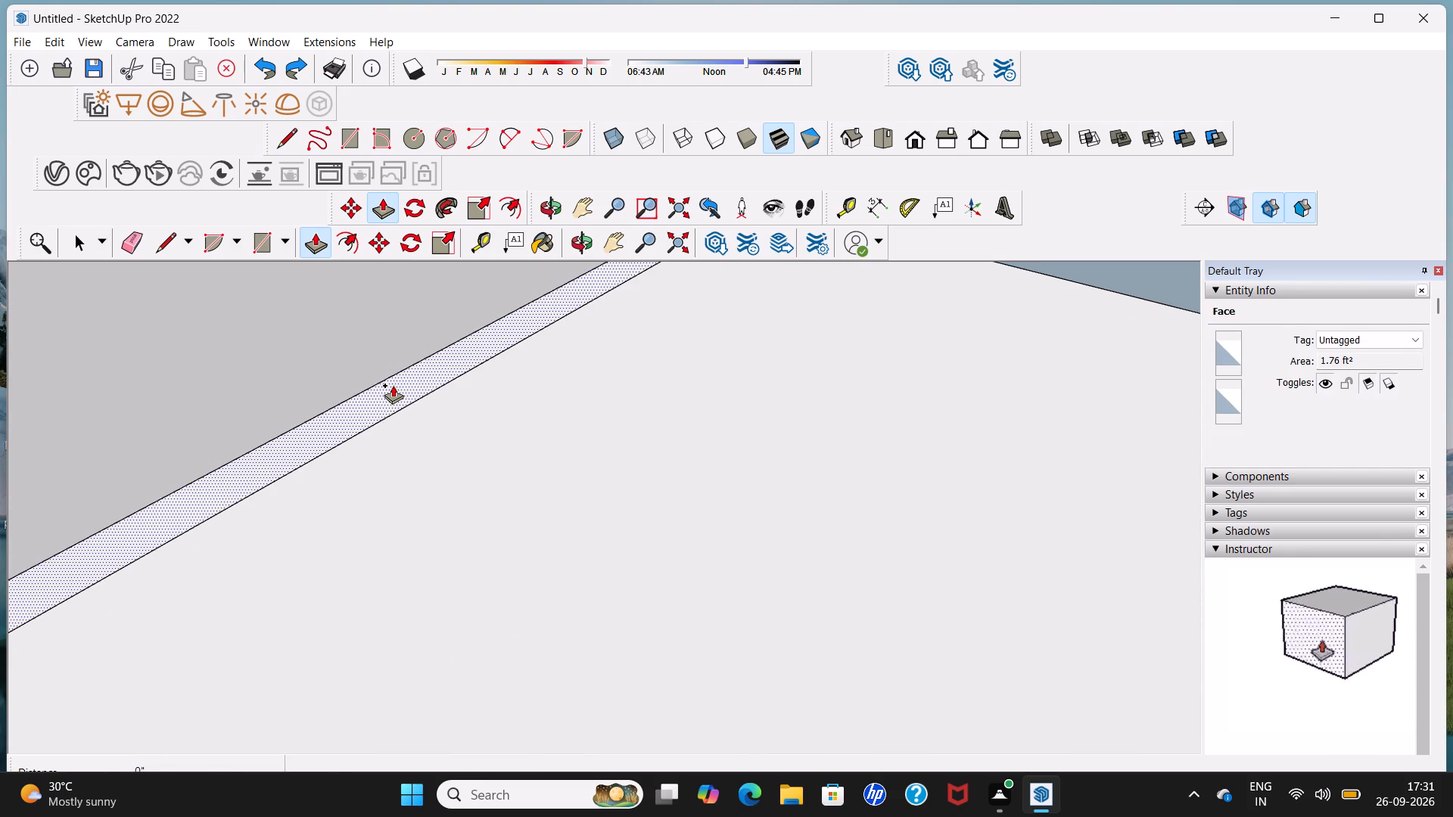
click(393, 385)
scroll(388, 349, down, 6)
scroll(388, 344, down, 18)
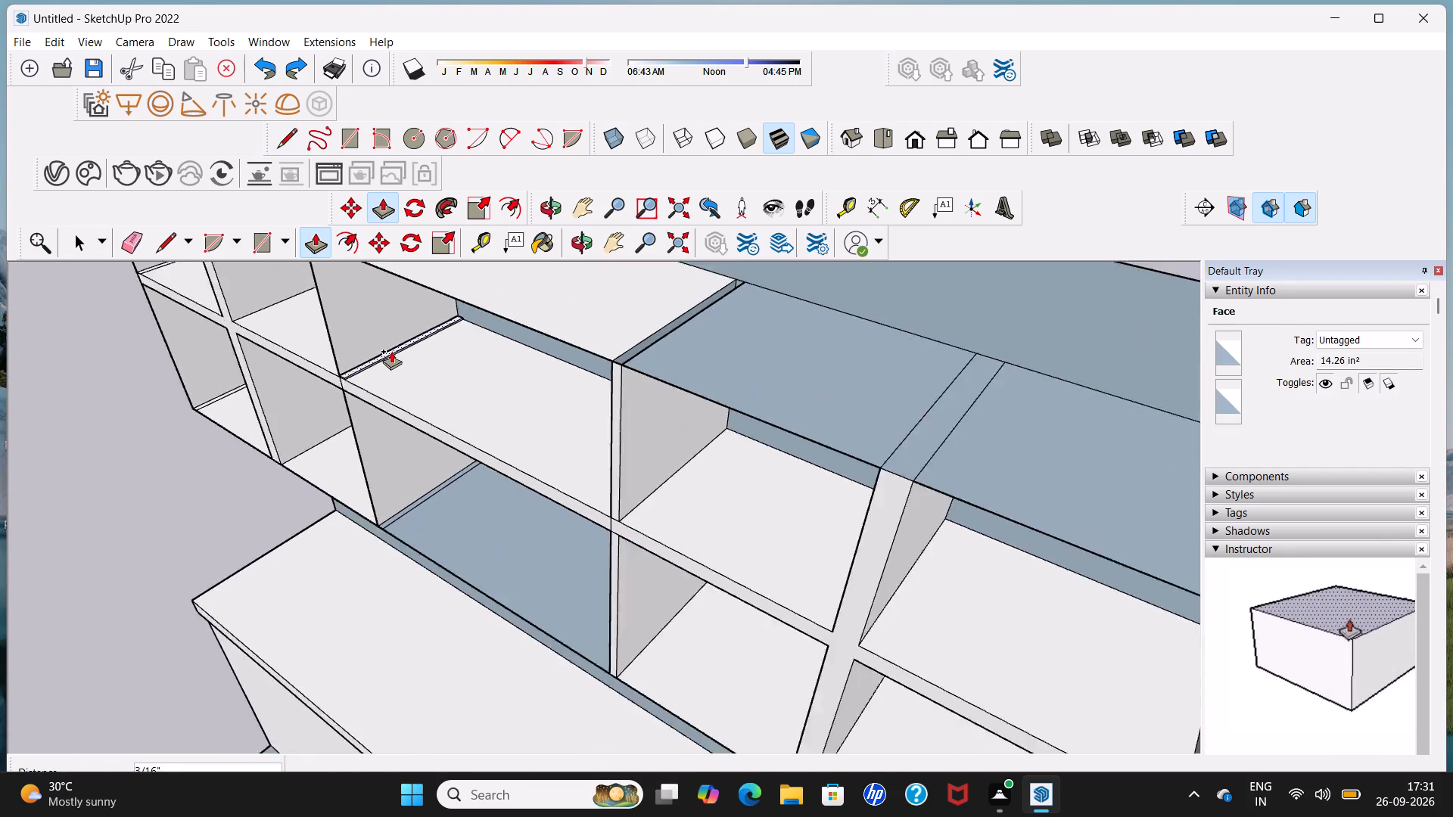
scroll(391, 351, down, 6)
middle_drag(391, 353, 673, 353)
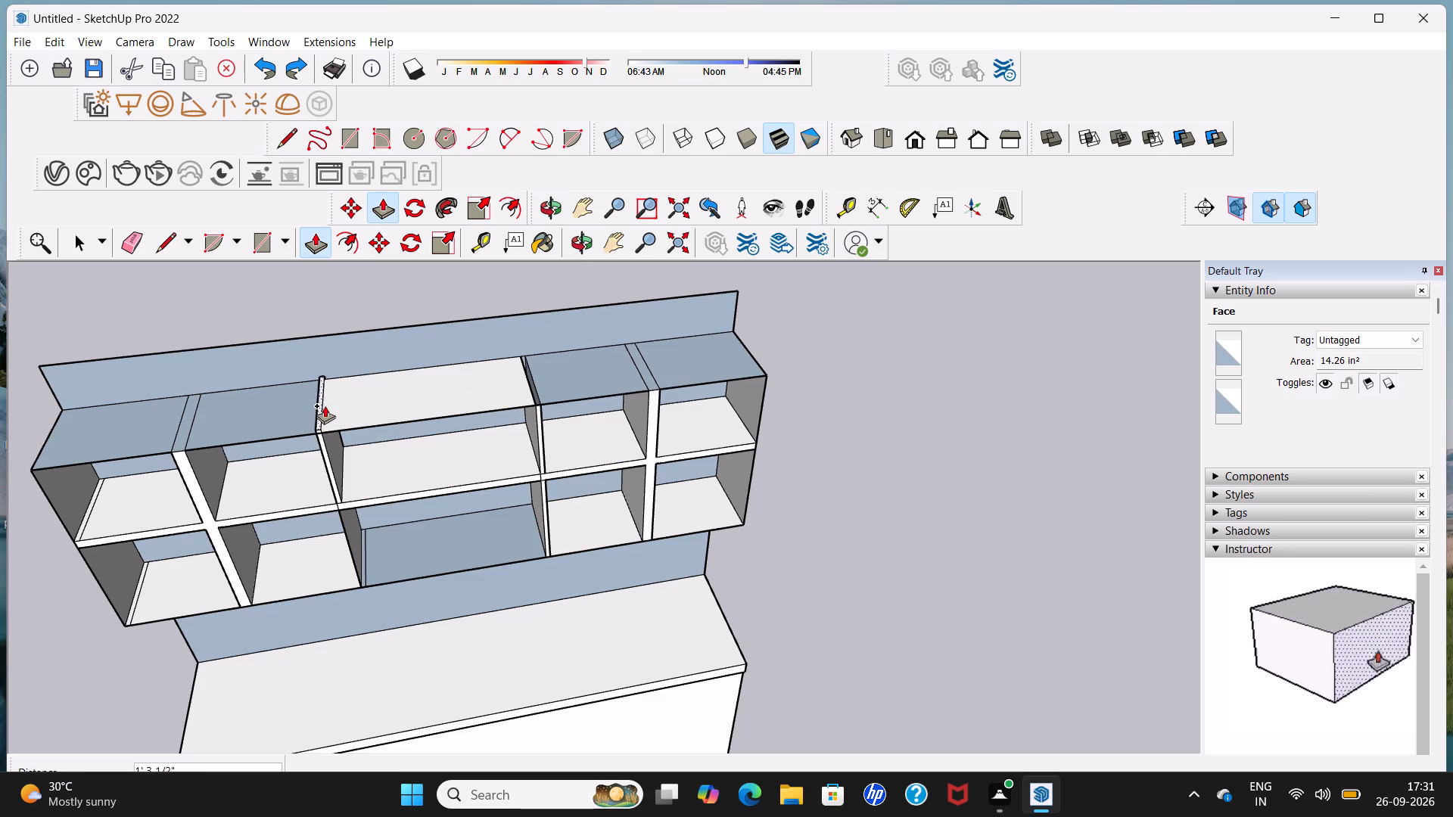
scroll(323, 438, up, 12)
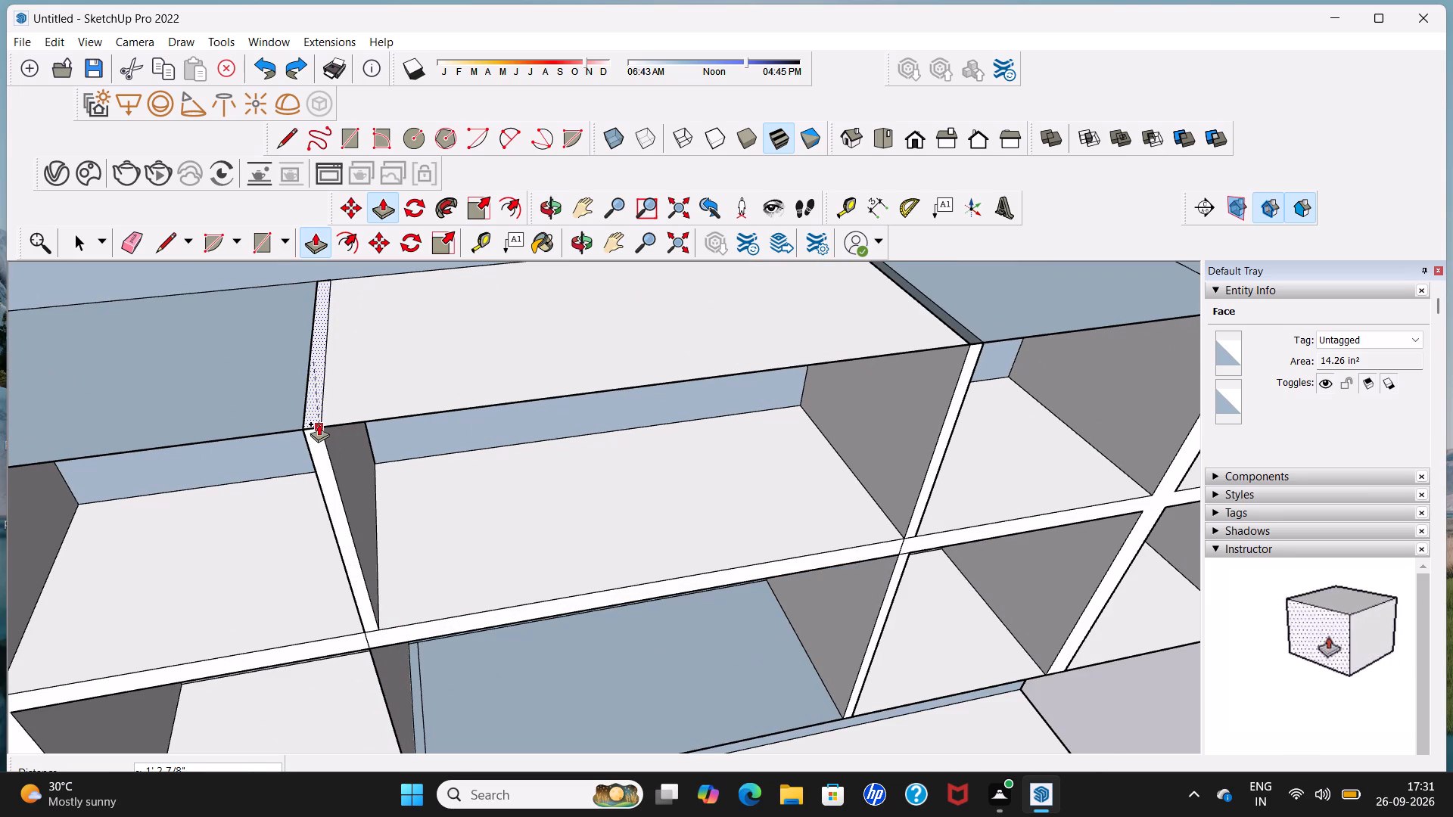
click(319, 424)
Push/Pull the narrow bottom strip beside the centre section's left partition up 1' 9 1/8" to the middle shelf.
scroll(319, 424, down, 13)
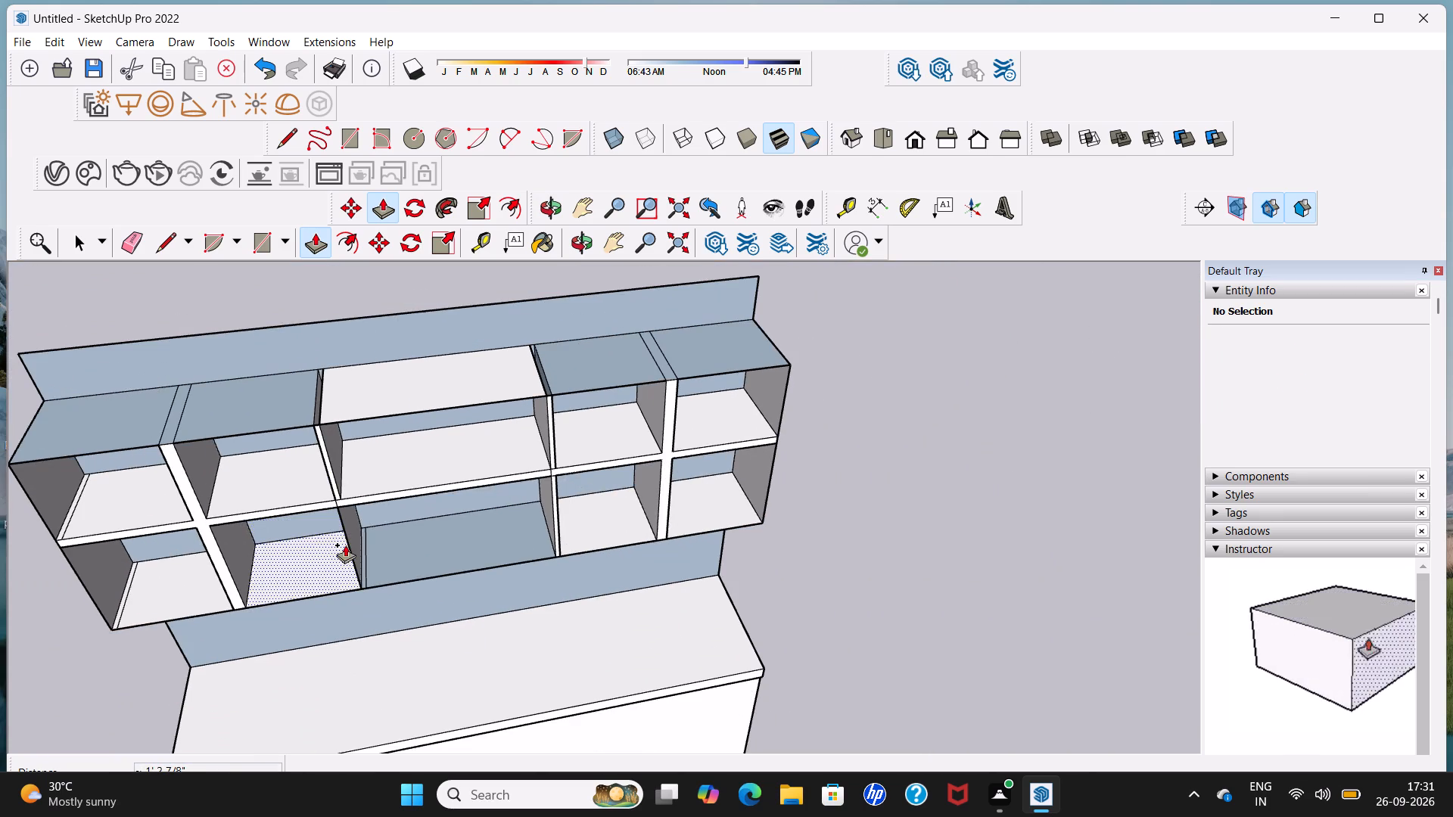
scroll(347, 545, up, 16)
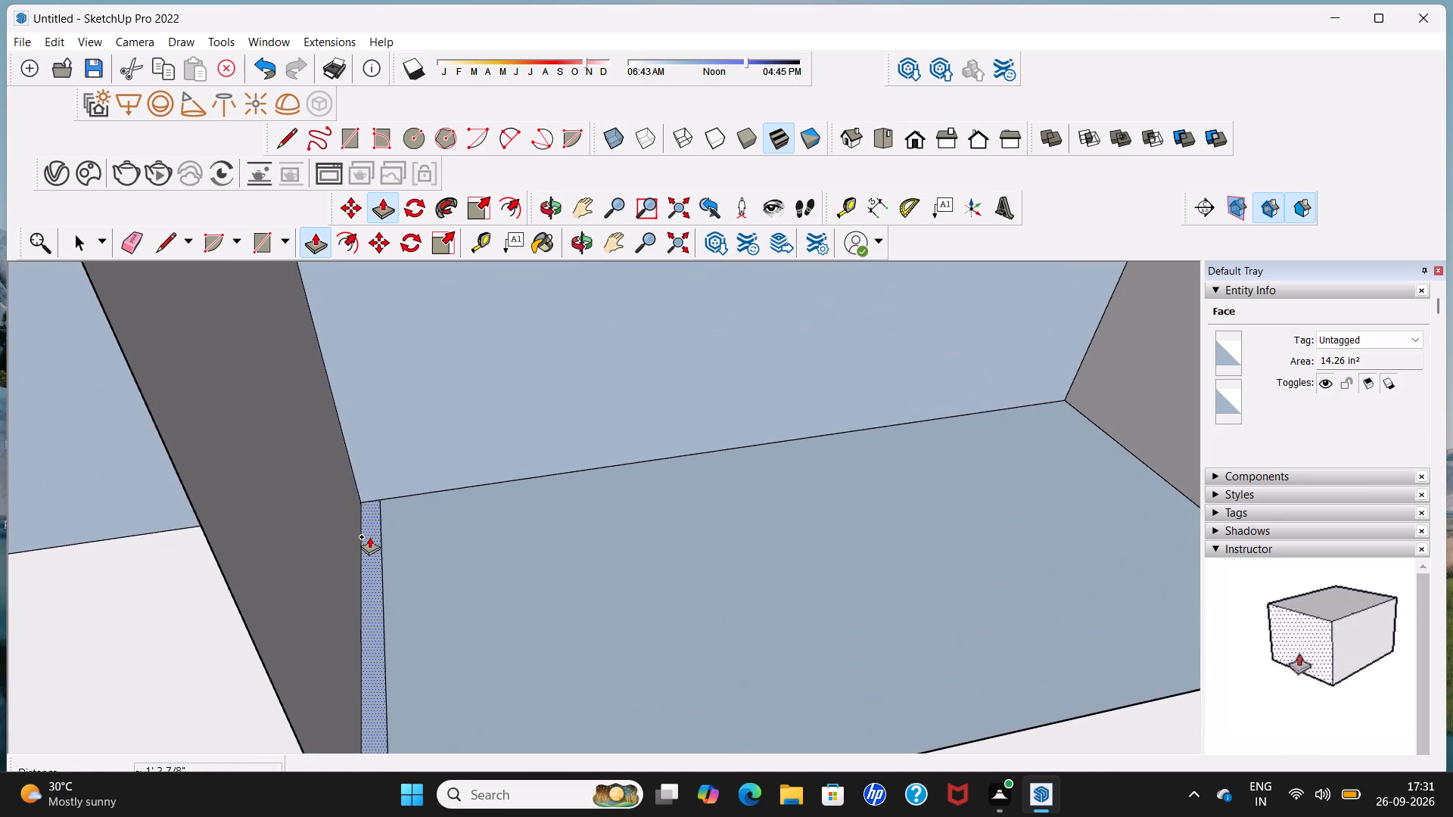
click(369, 536)
scroll(320, 404, down, 12)
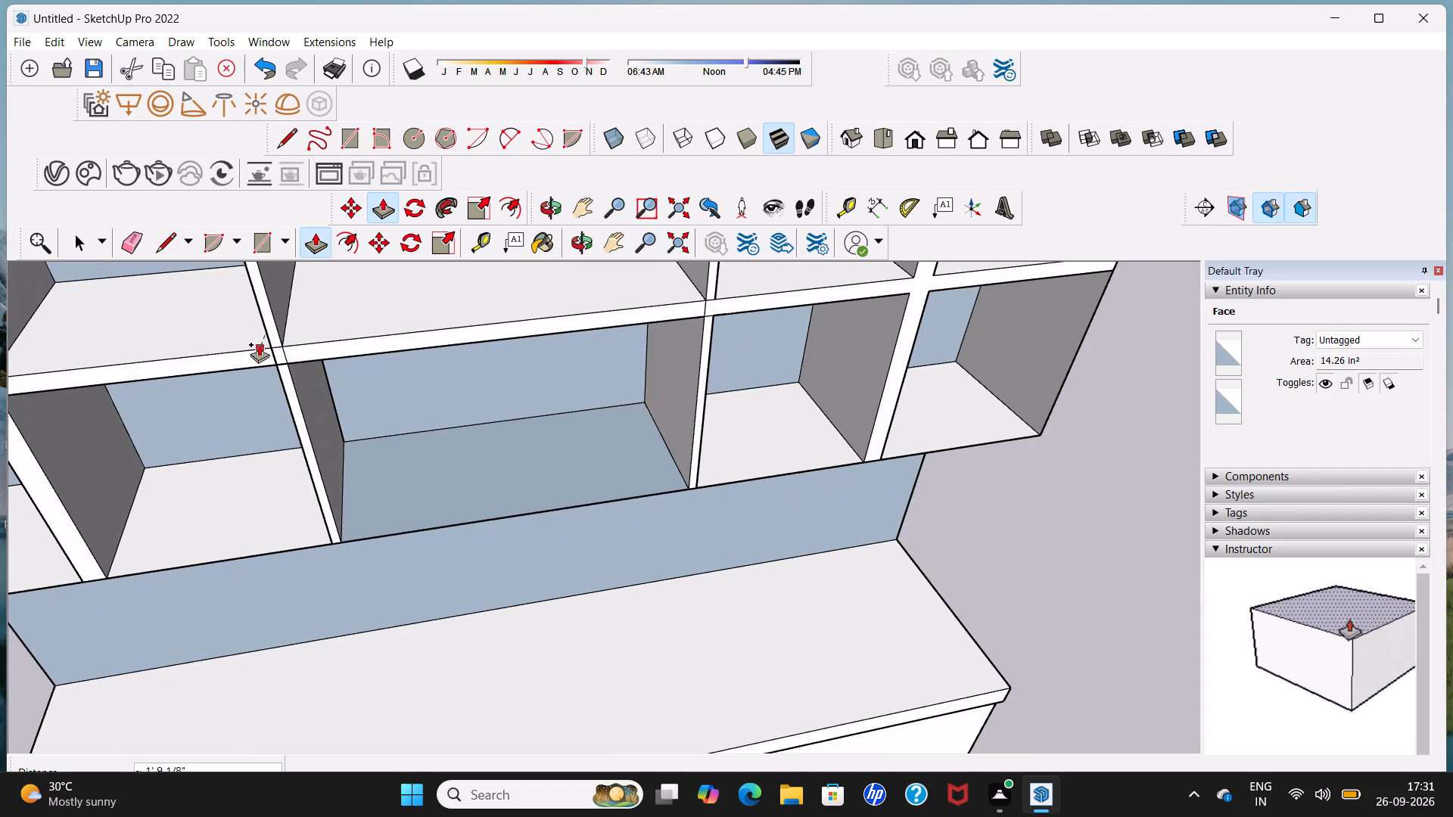
click(260, 340)
Push/Pull the narrow bottom strip along the upper cabinet's left end up 3' to the cabinet top.
scroll(261, 340, down, 16)
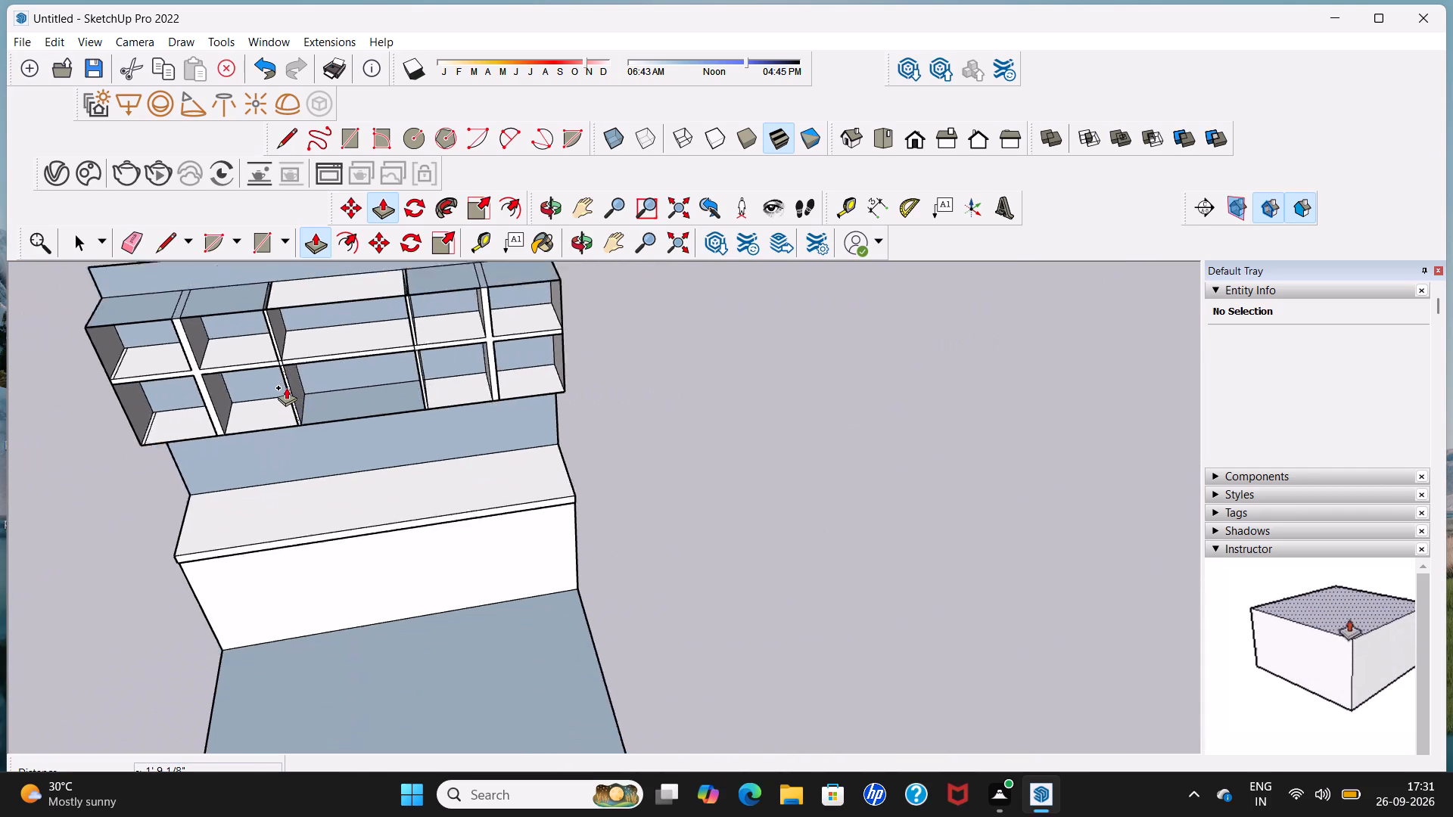
scroll(286, 387, down, 2)
middle_drag(222, 418, 311, 394)
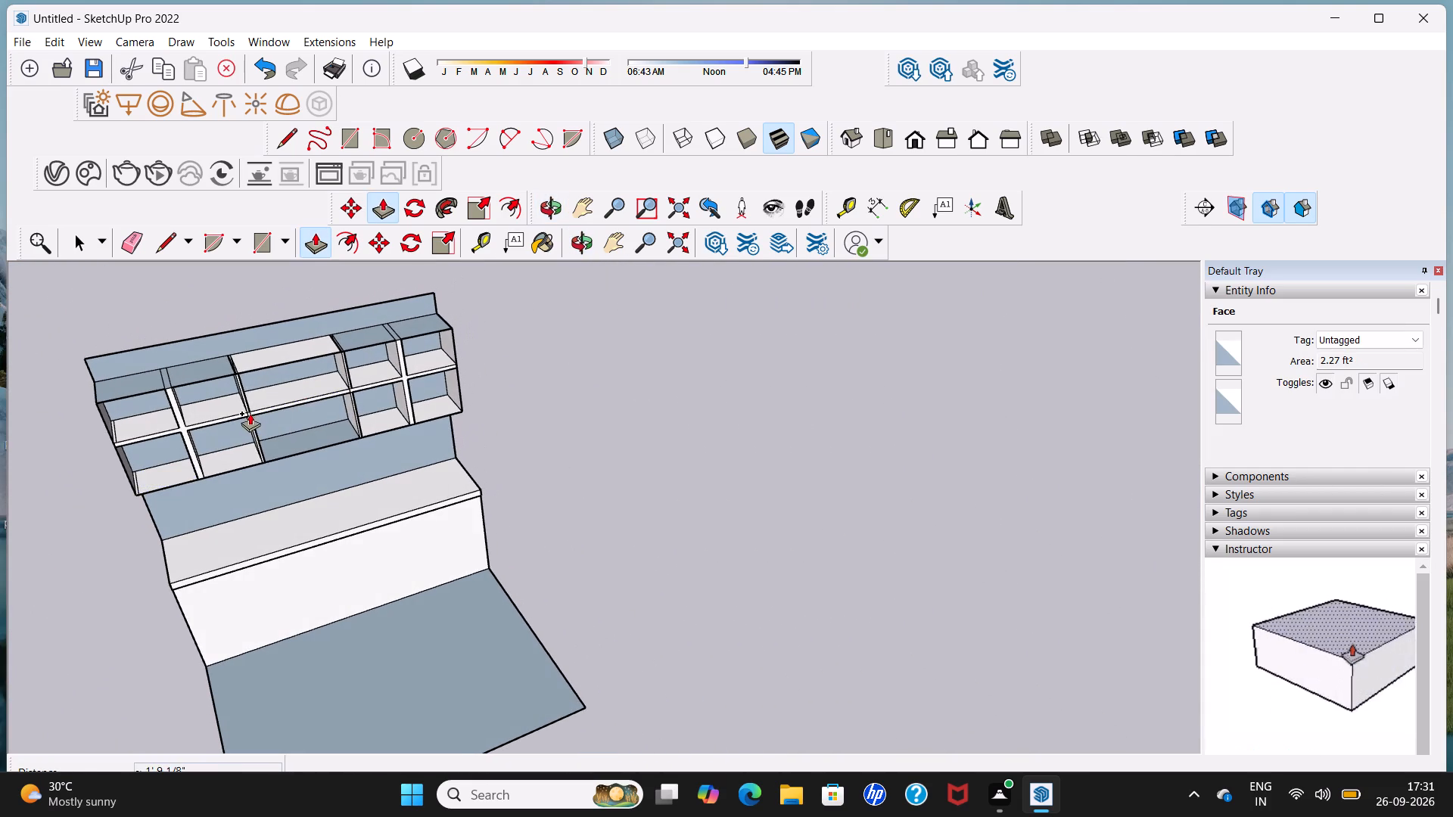
shift+middle_drag(250, 413, 623, 392)
scroll(571, 464, up, 3)
middle_drag(521, 472, 382, 492)
scroll(382, 492, up, 1)
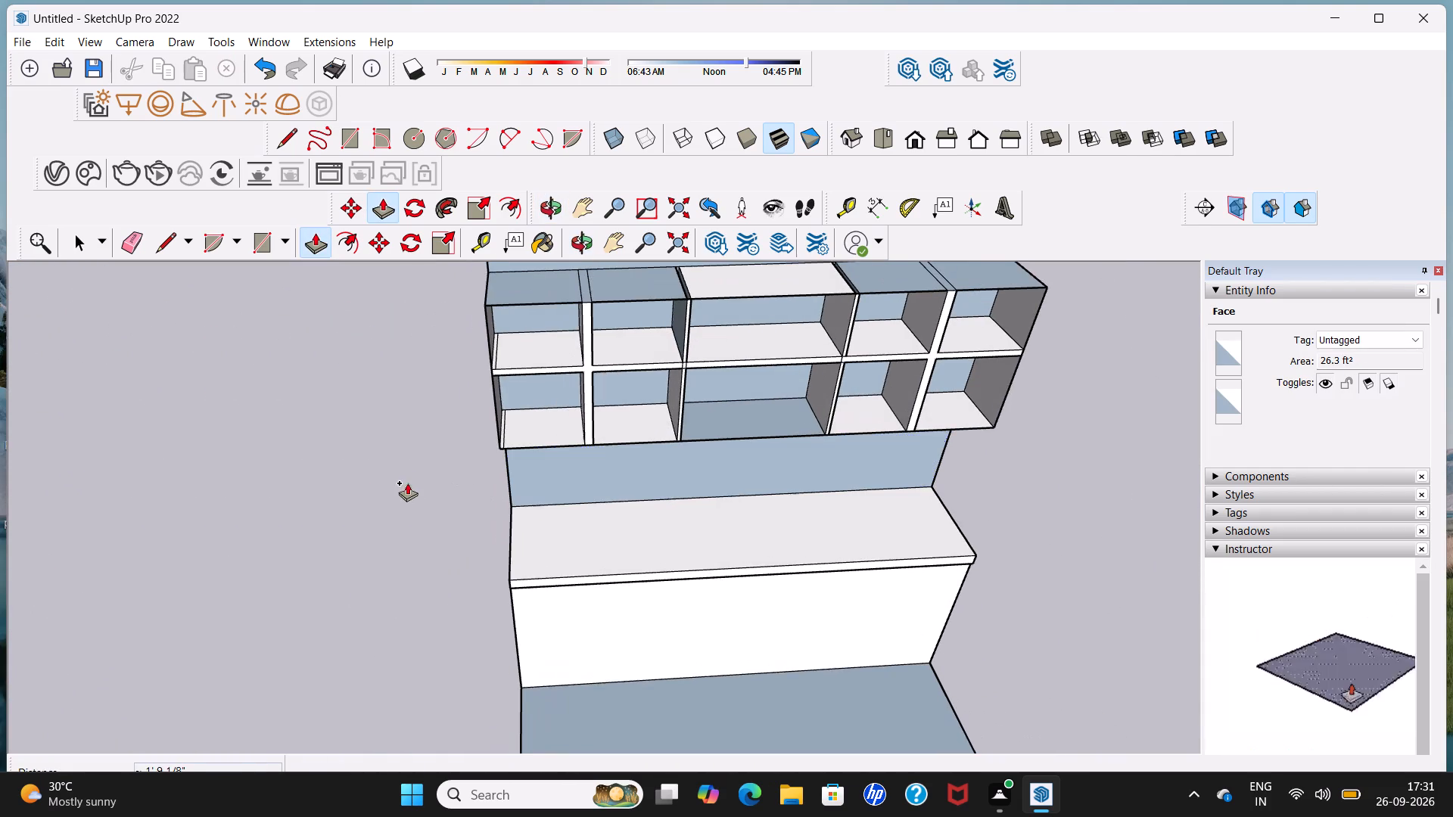
scroll(482, 447, up, 12)
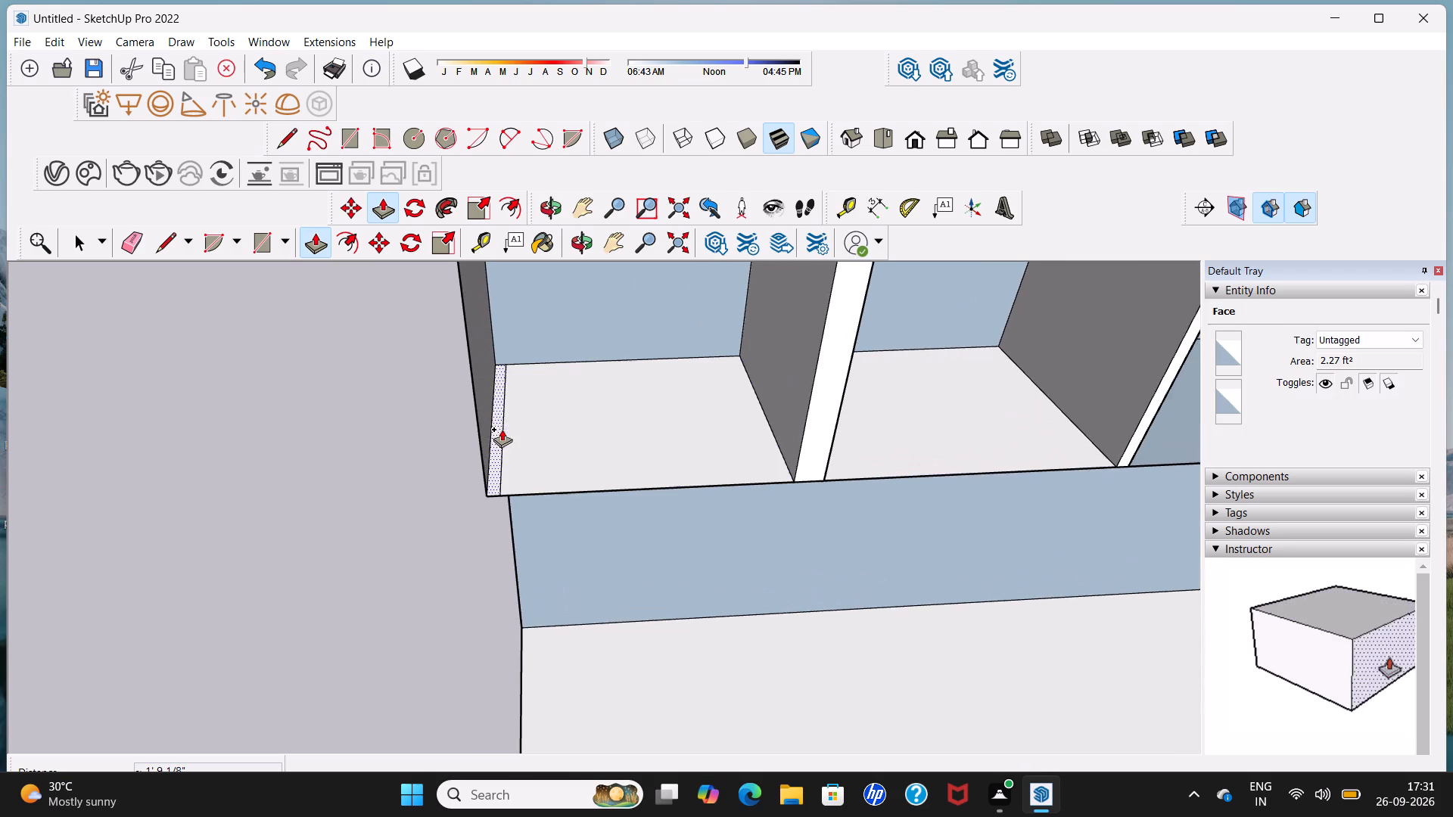
click(492, 437)
scroll(483, 383, down, 14)
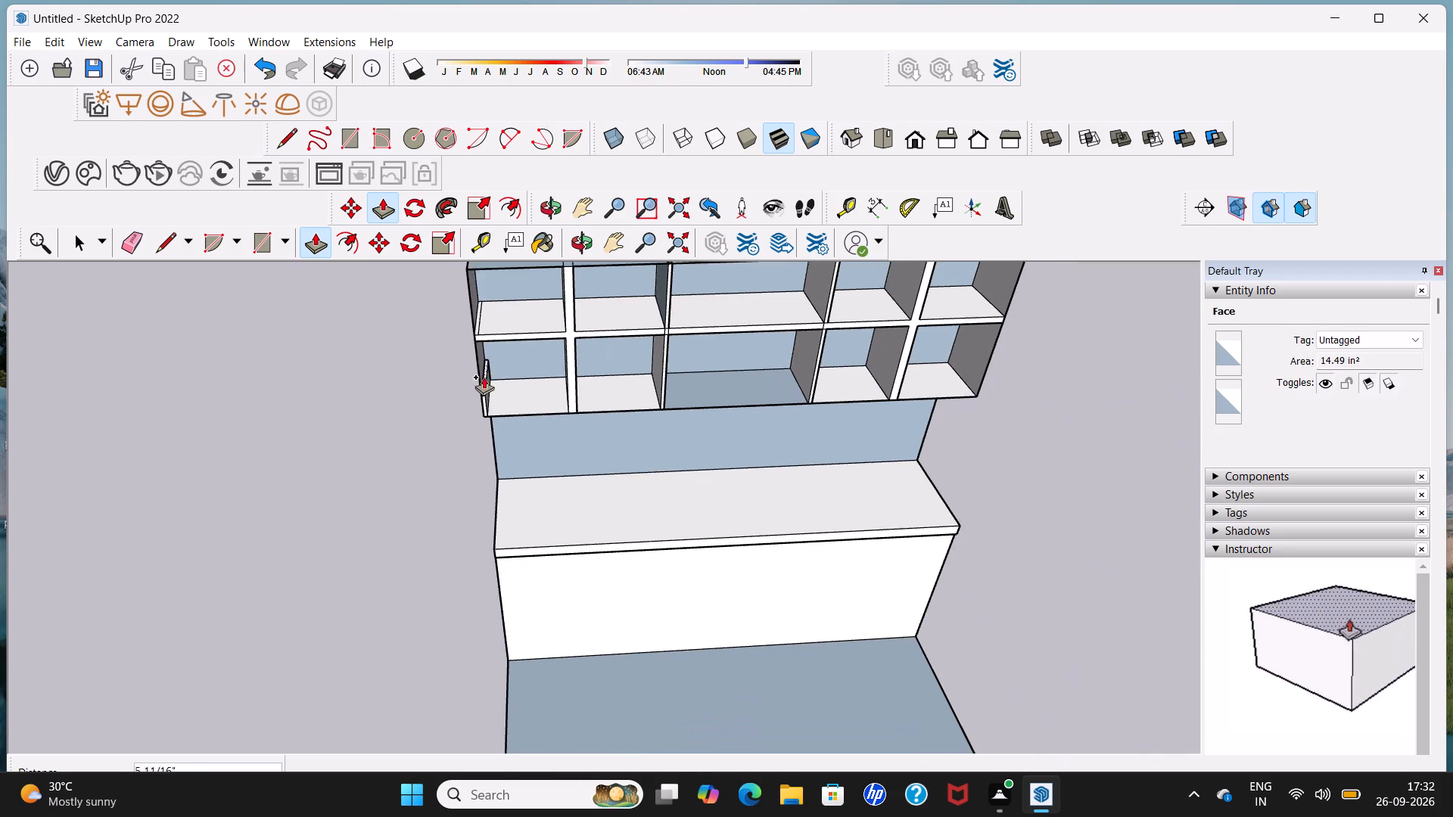
click(466, 259)
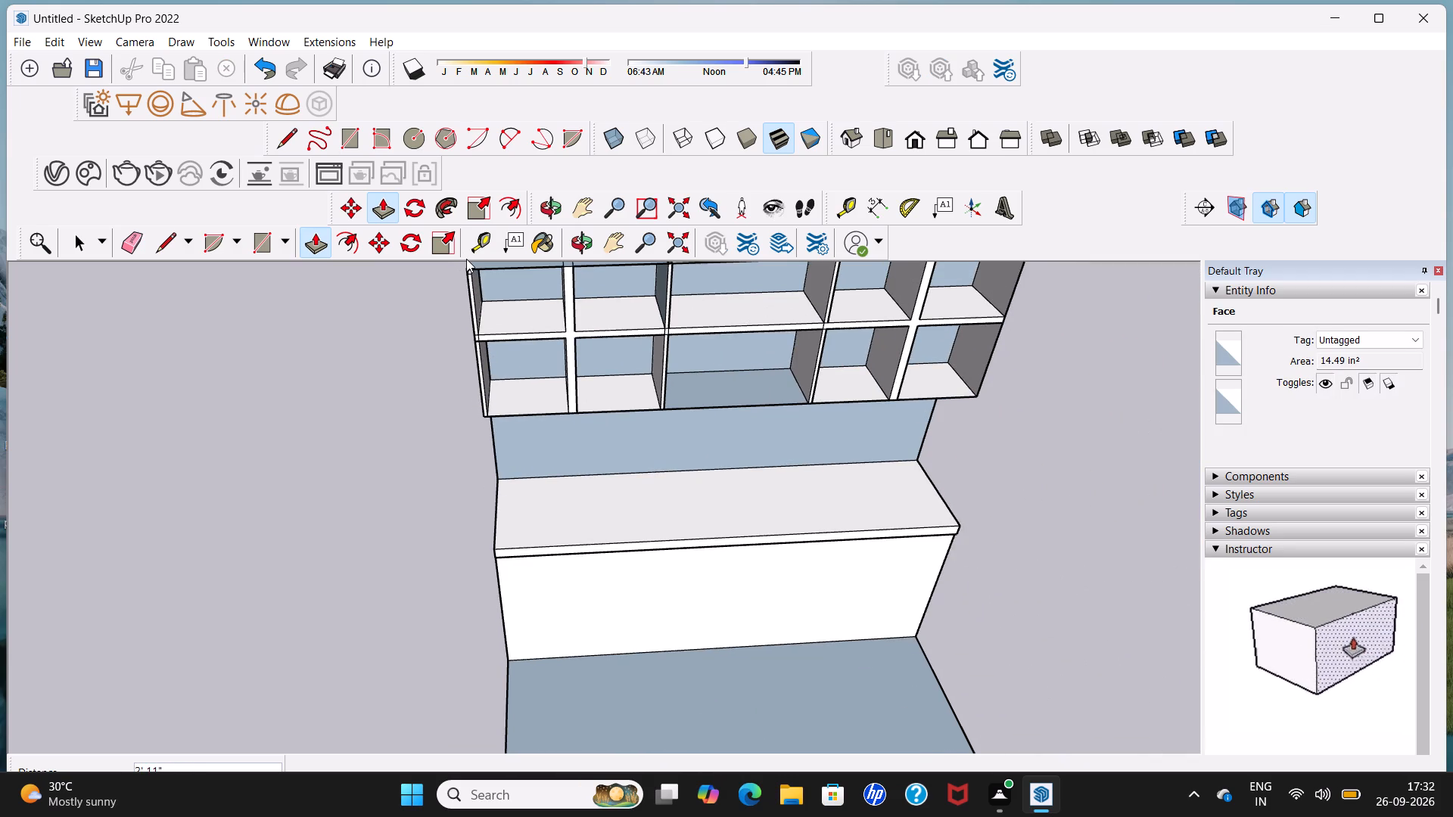
shift+middle_drag(462, 274, 467, 523)
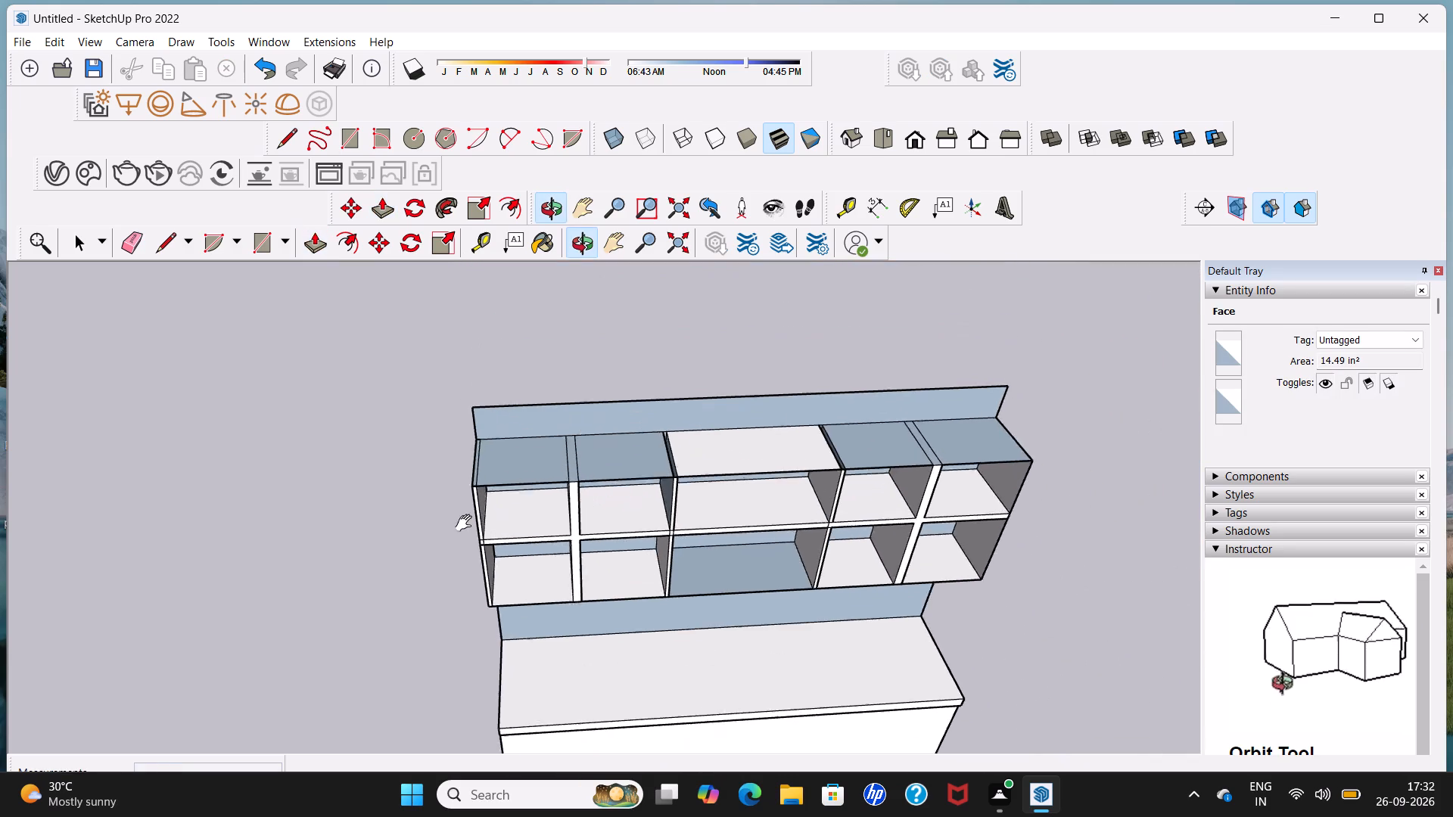
shift+middle_drag(467, 523, 465, 529)
scroll(460, 505, up, 2)
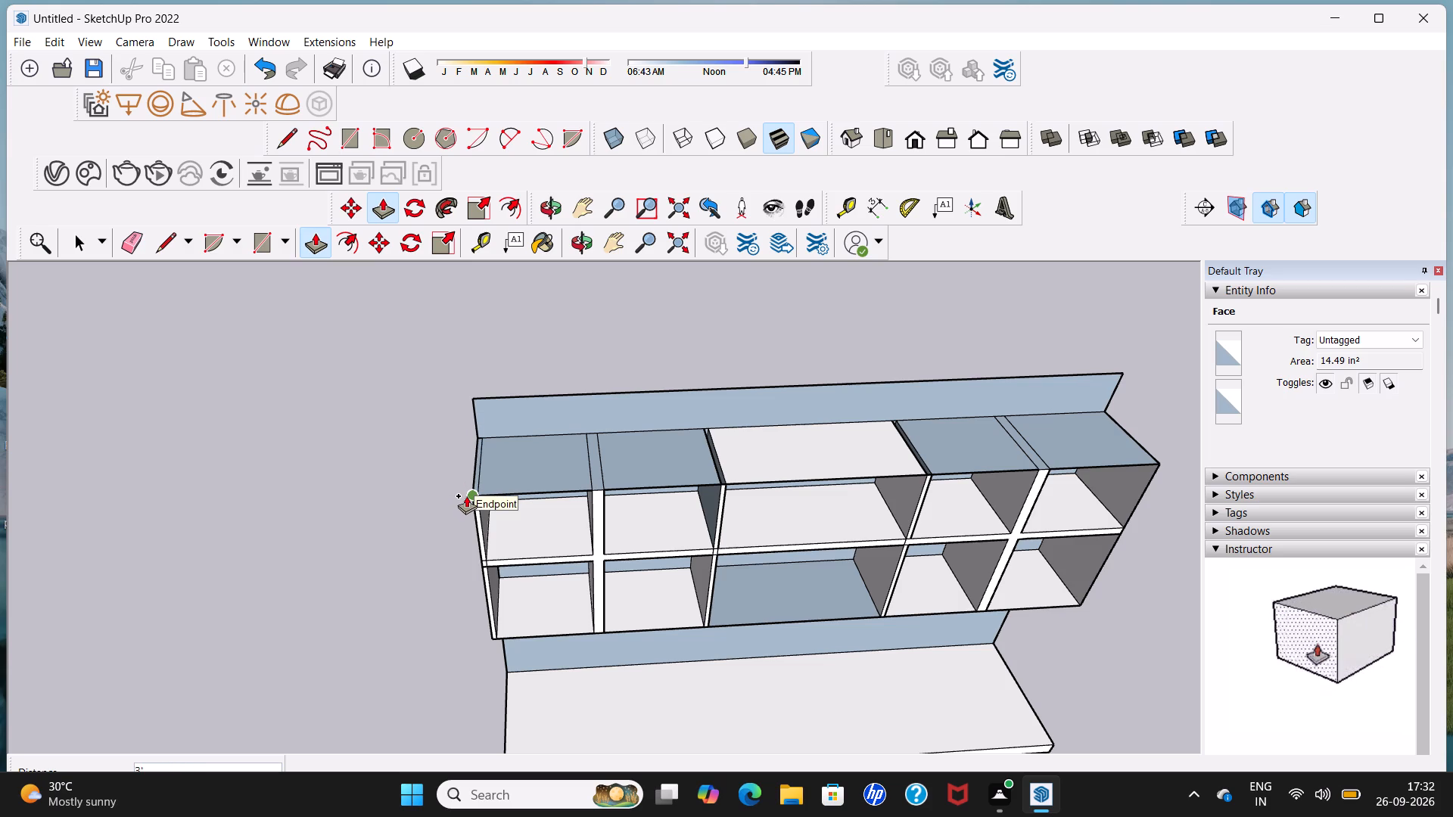
click(466, 495)
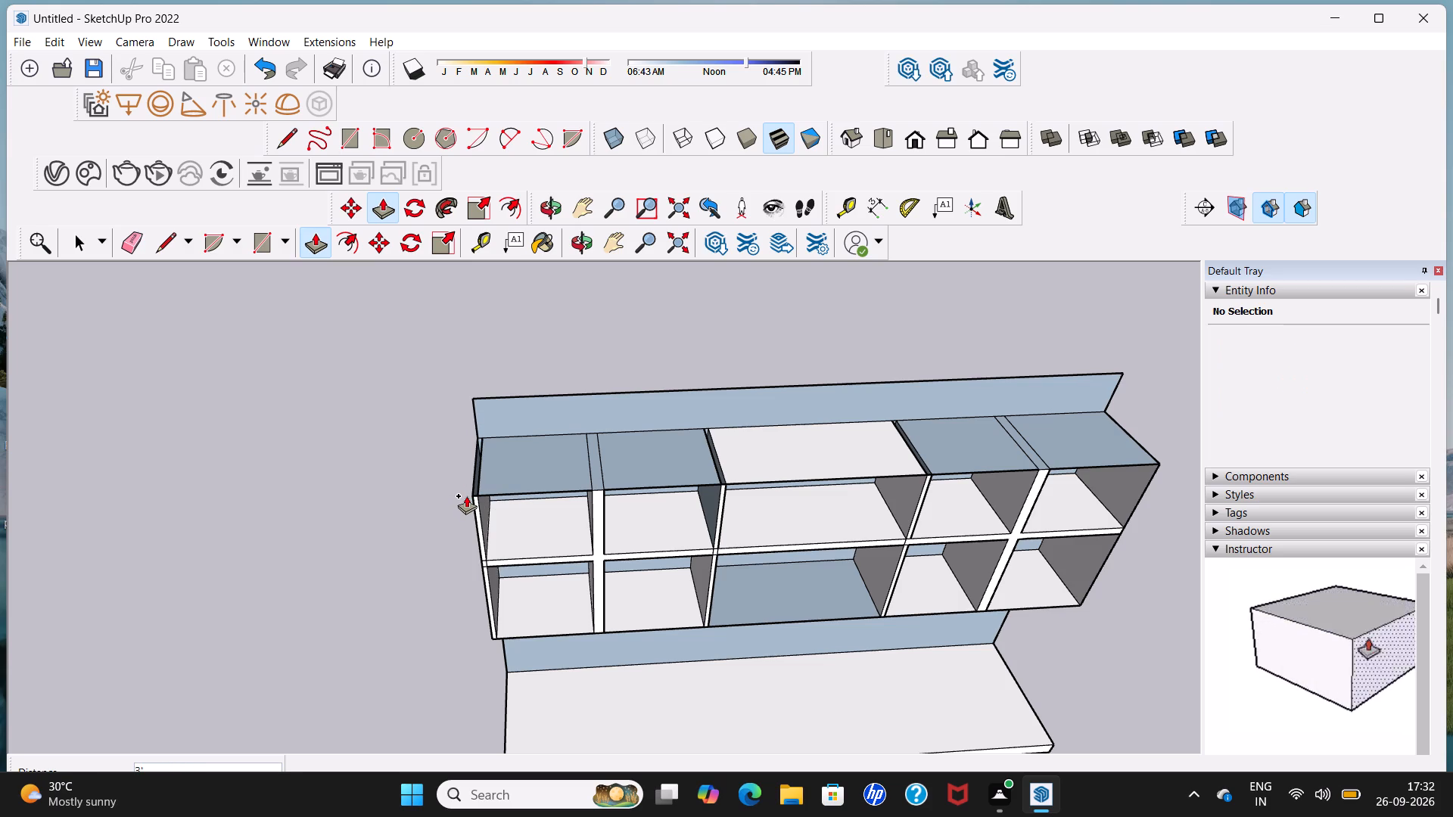
key(space)
Draw a short line across the rear end of the left side panel's open top to close it with a face.
middle_drag(538, 451, 546, 548)
scroll(495, 427, up, 3)
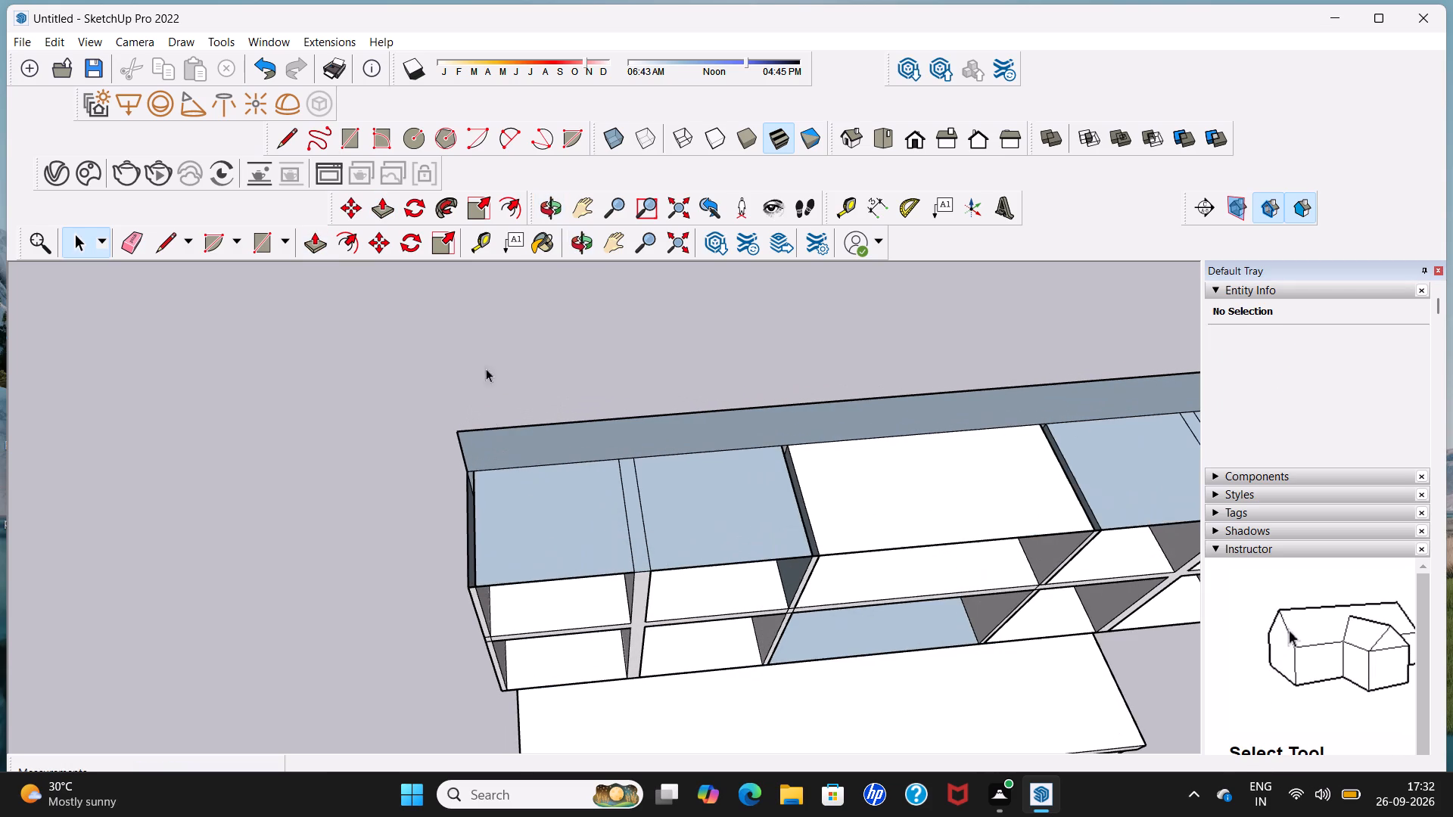
click(164, 247)
scroll(465, 483, up, 3)
drag(467, 470, 479, 468)
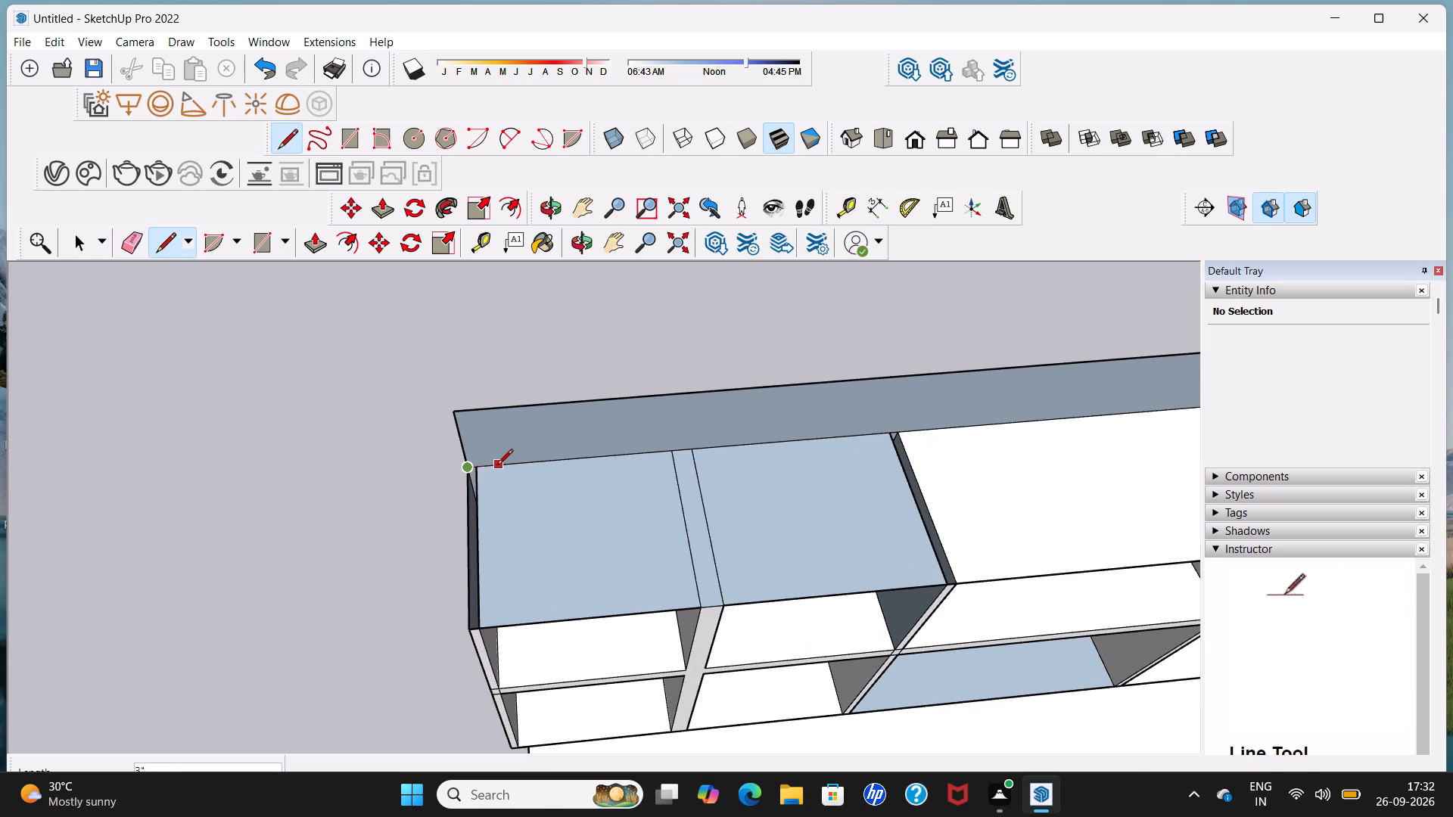
click(479, 468)
Draw a short line across the rear end of the centre section's left partition to close its open top.
scroll(479, 468, down, 7)
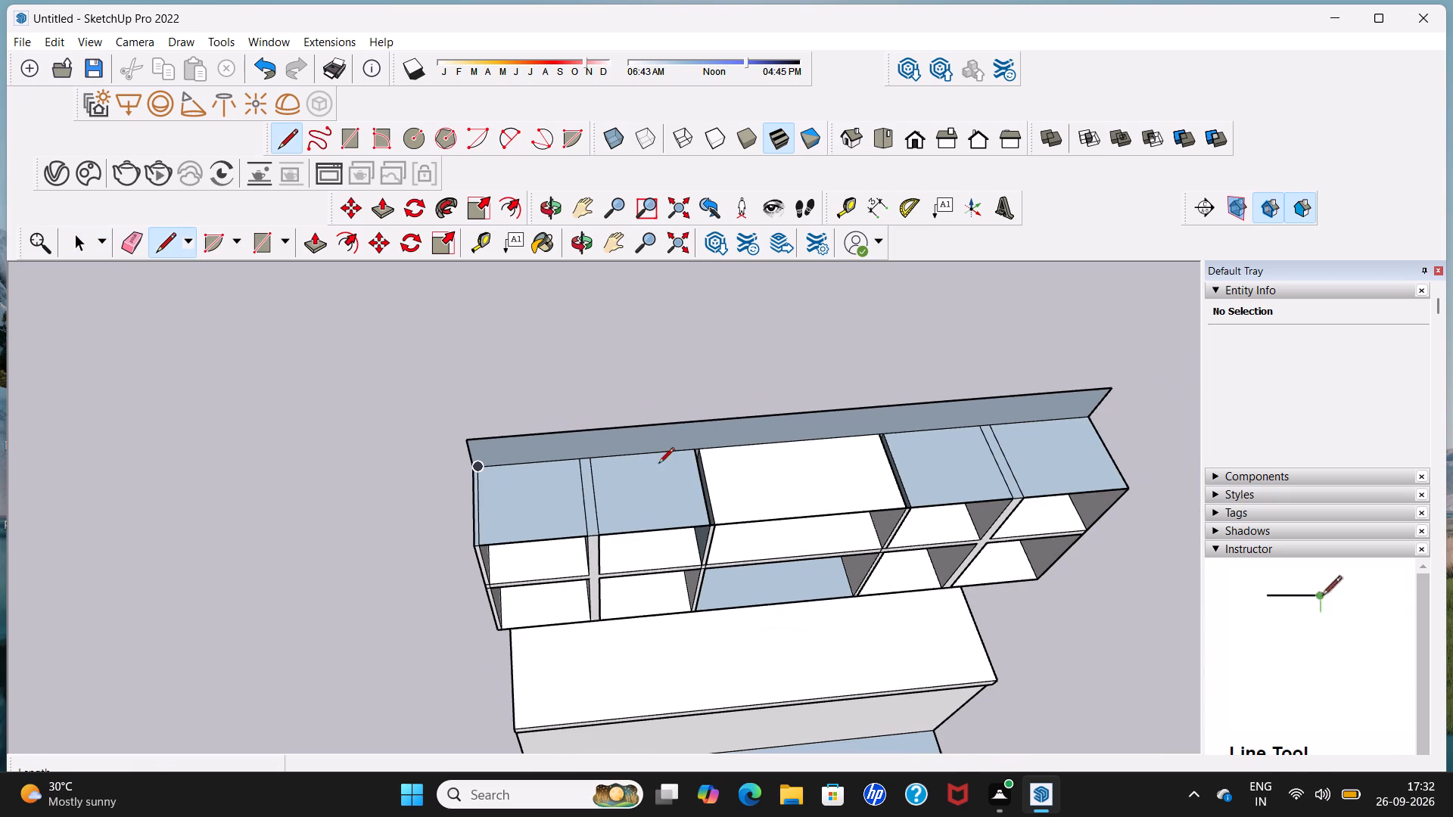
scroll(689, 446, up, 8)
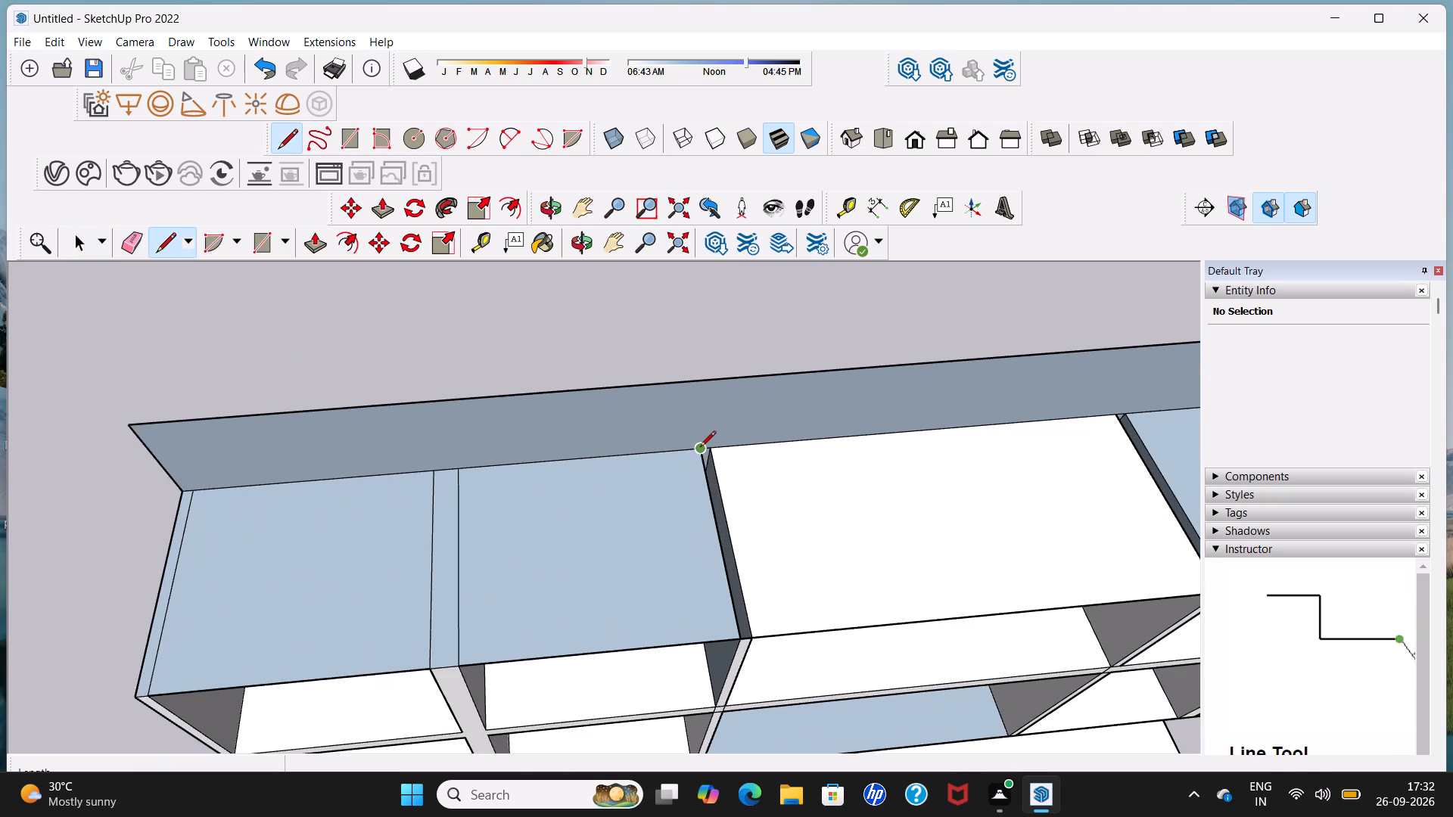
click(700, 450)
click(710, 449)
Draw a short line across the rear end of the centre section's right partition to close its open top.
scroll(710, 449, down, 7)
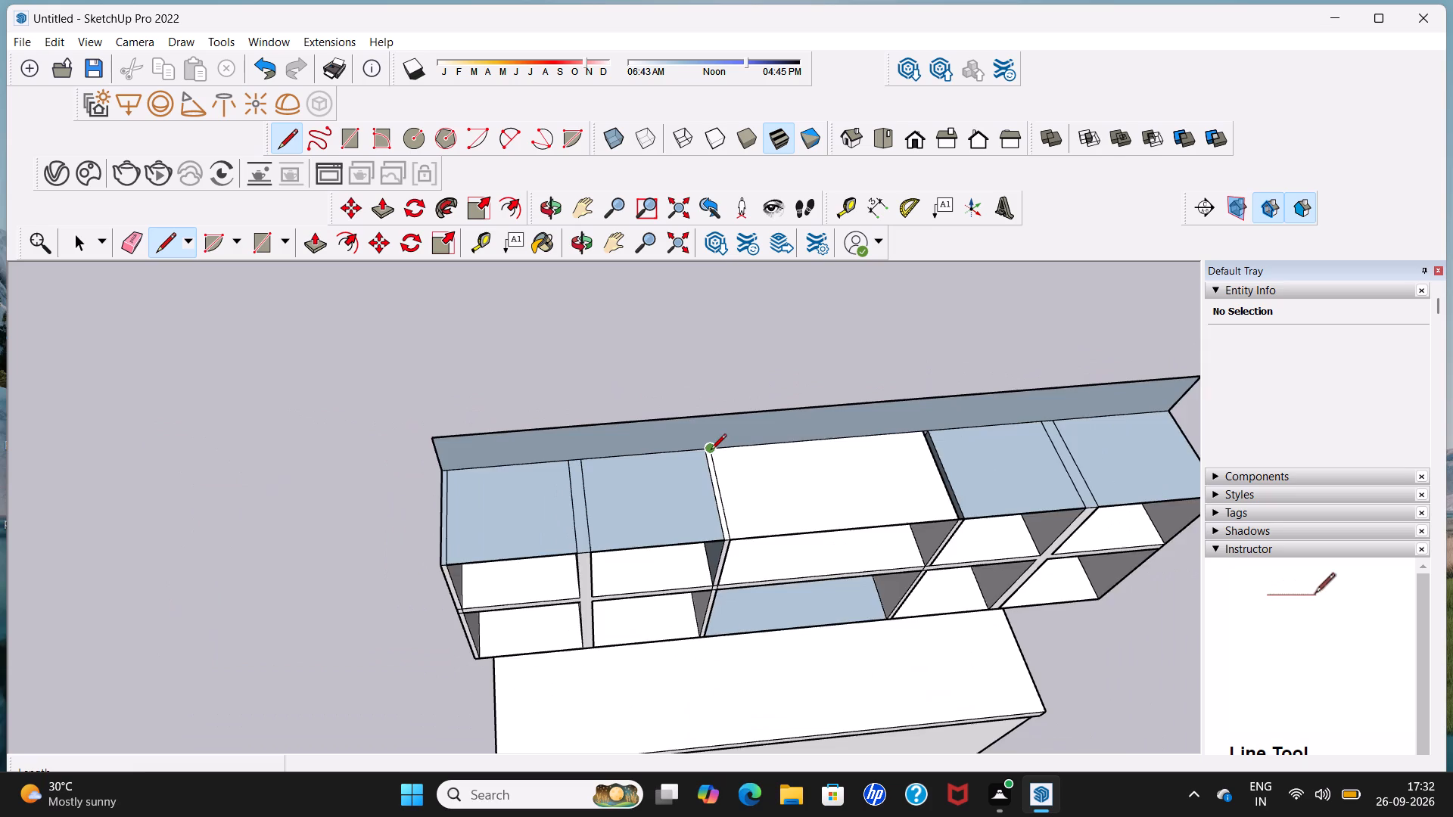
scroll(711, 451, down, 5)
scroll(854, 440, up, 10)
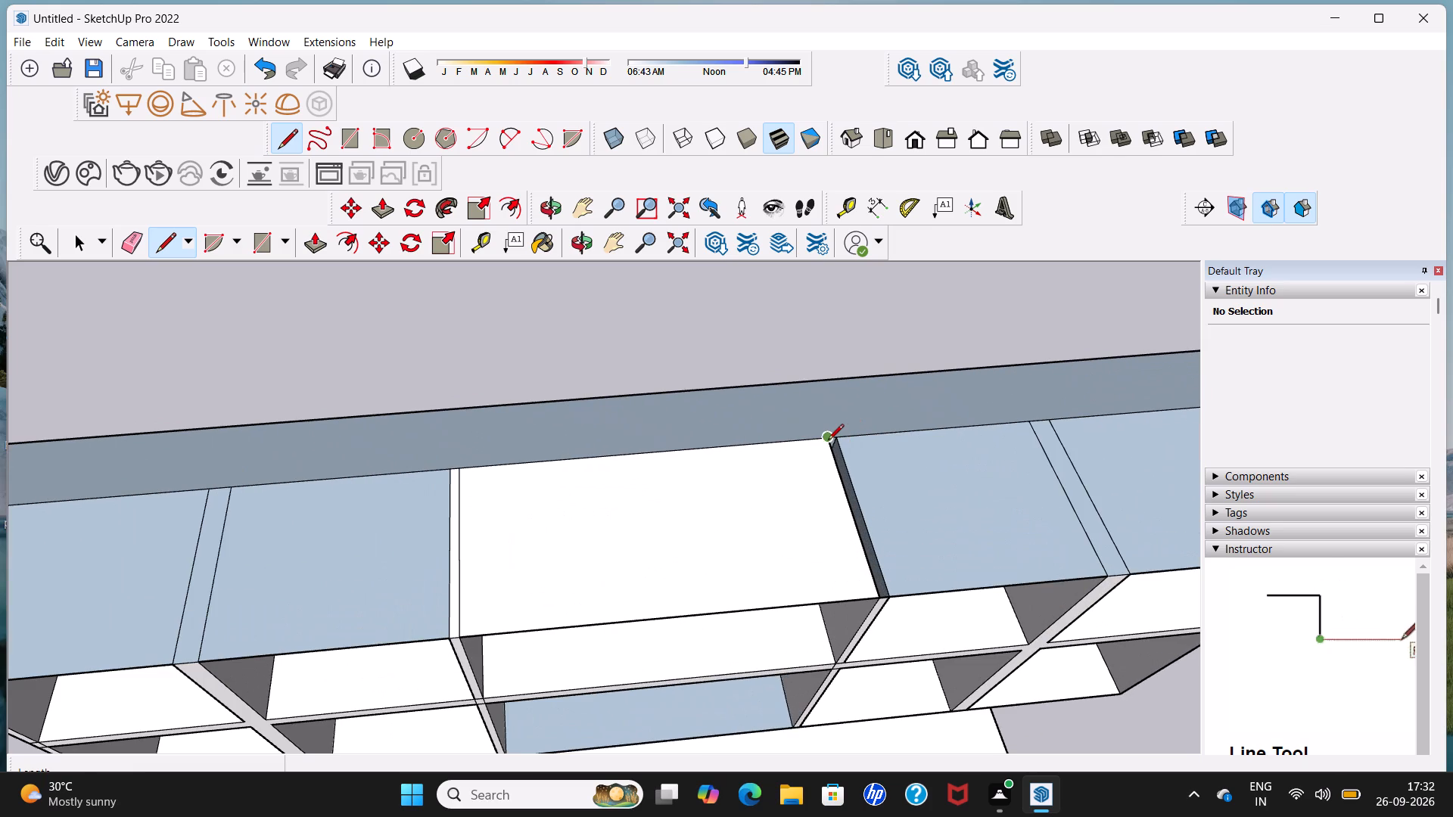
click(827, 436)
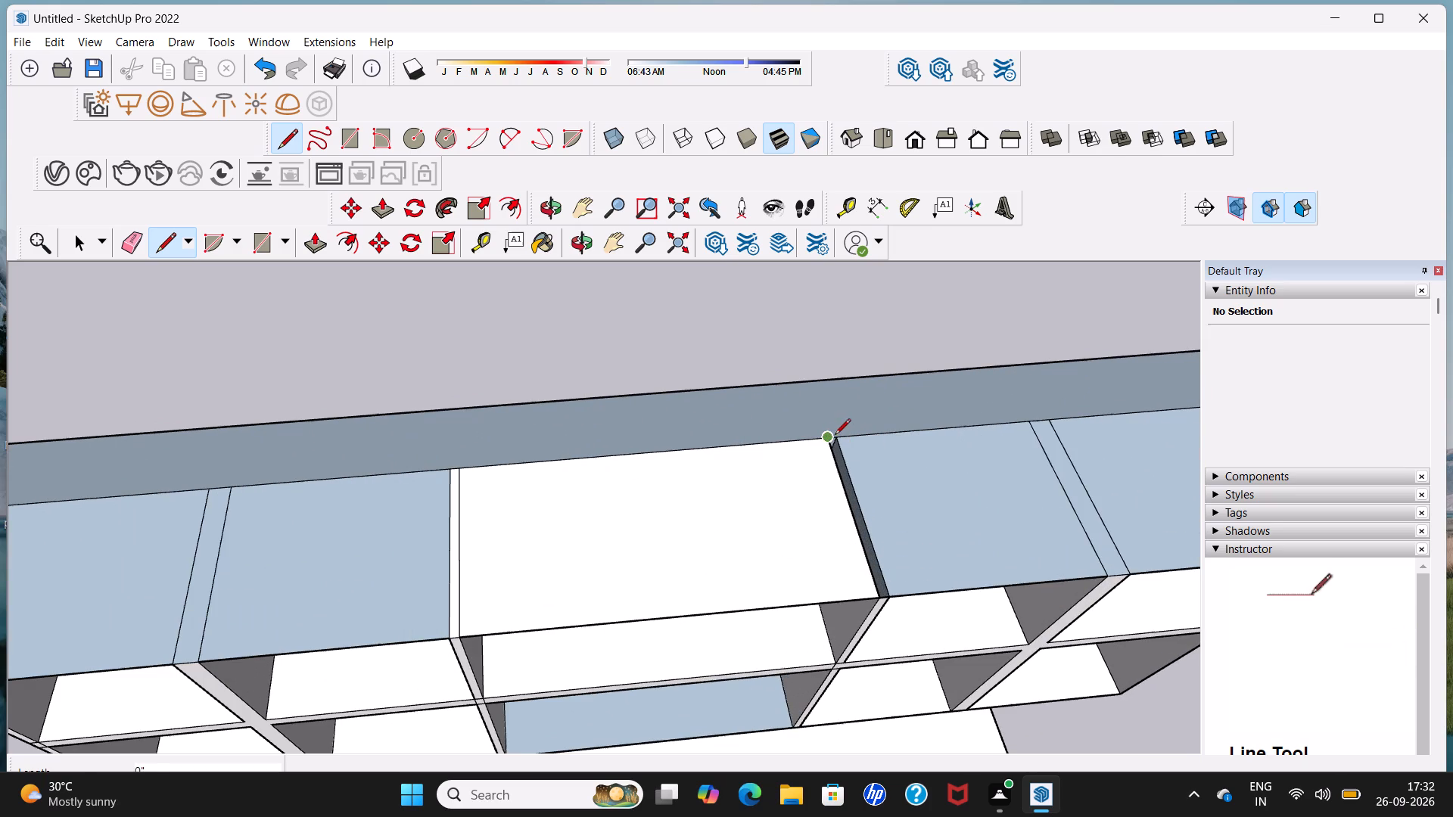
click(844, 436)
Examine the upper cabinet's partitions and shelf compartments from the front.
scroll(844, 436, down, 13)
middle_drag(853, 442, 798, 351)
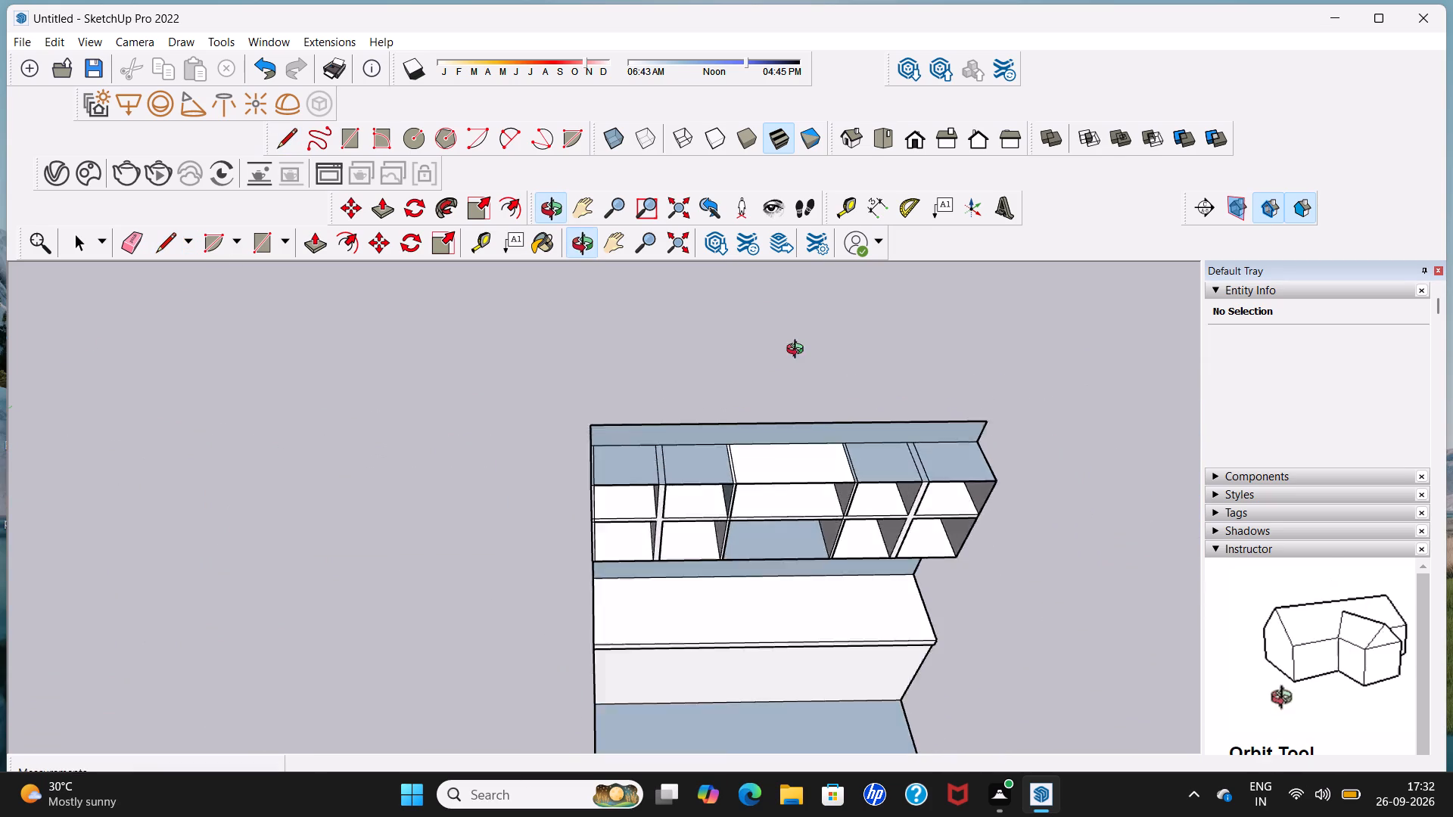
middle_drag(798, 351, 734, 262)
middle_drag(767, 550, 708, 490)
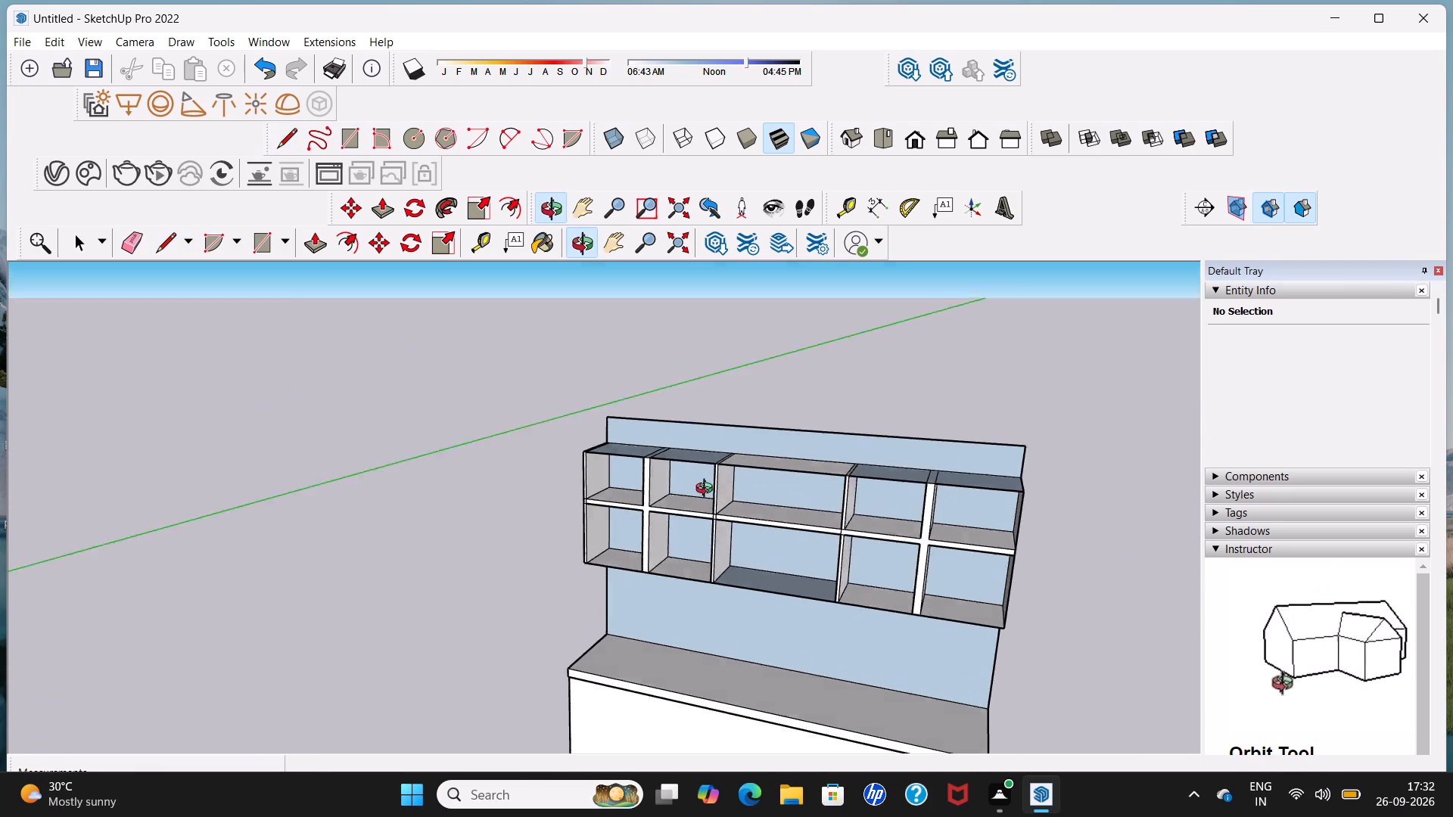
middle_drag(708, 490, 701, 480)
scroll(1007, 533, up, 1)
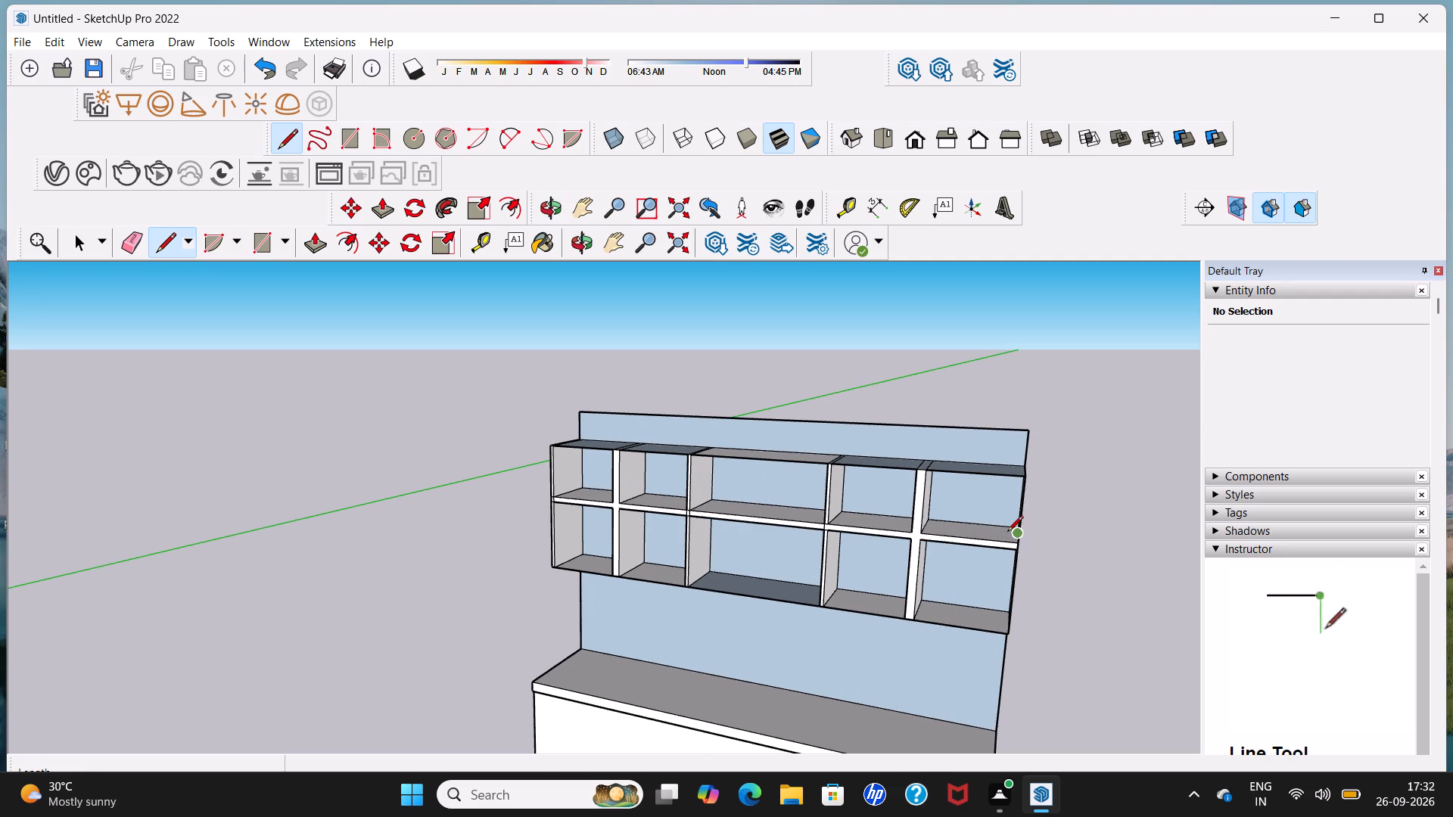
middle_drag(1001, 530, 1083, 523)
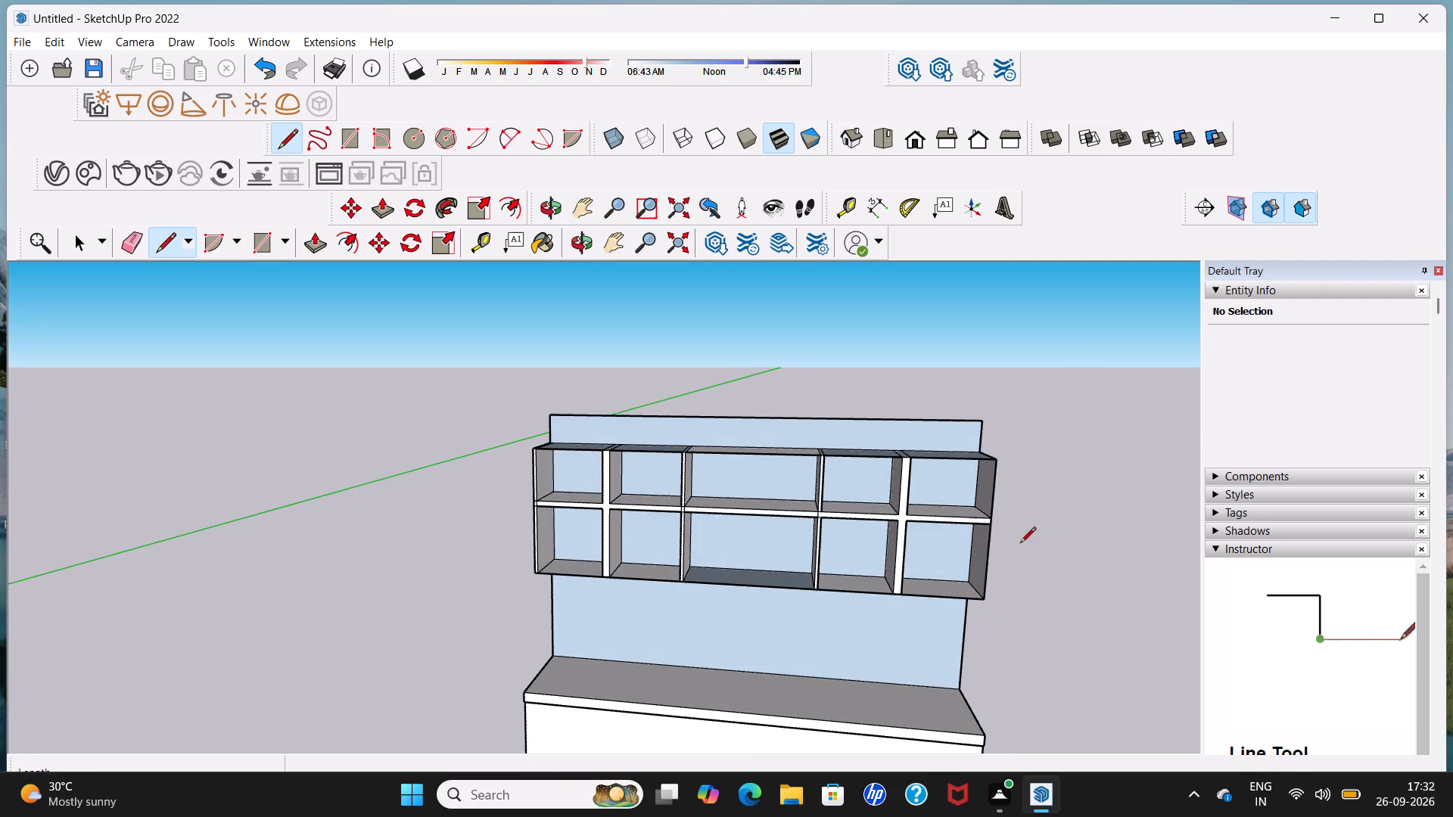
middle_drag(1023, 544, 1074, 530)
scroll(1078, 526, up, 5)
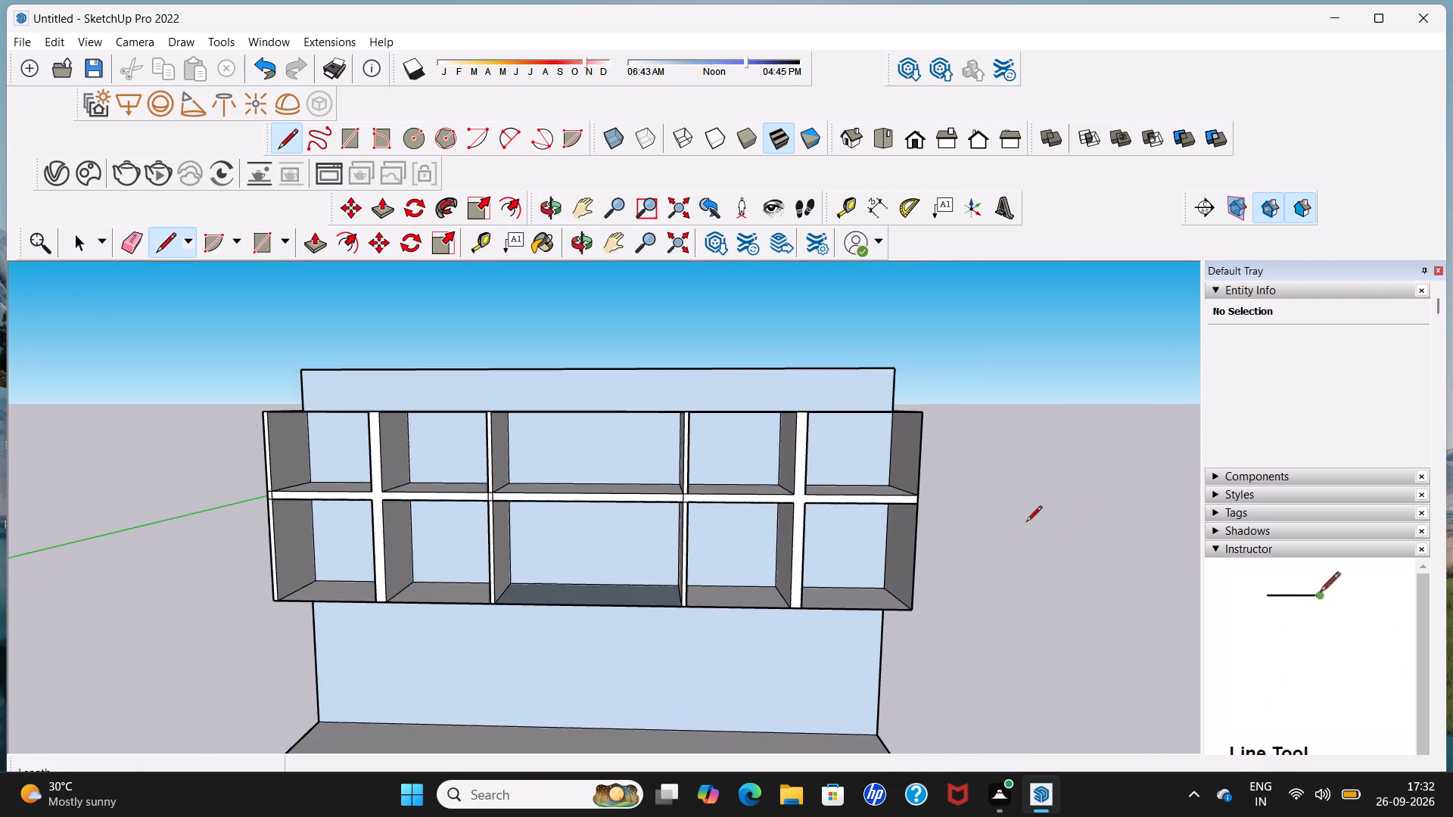
scroll(1019, 523, up, 1)
key(space)
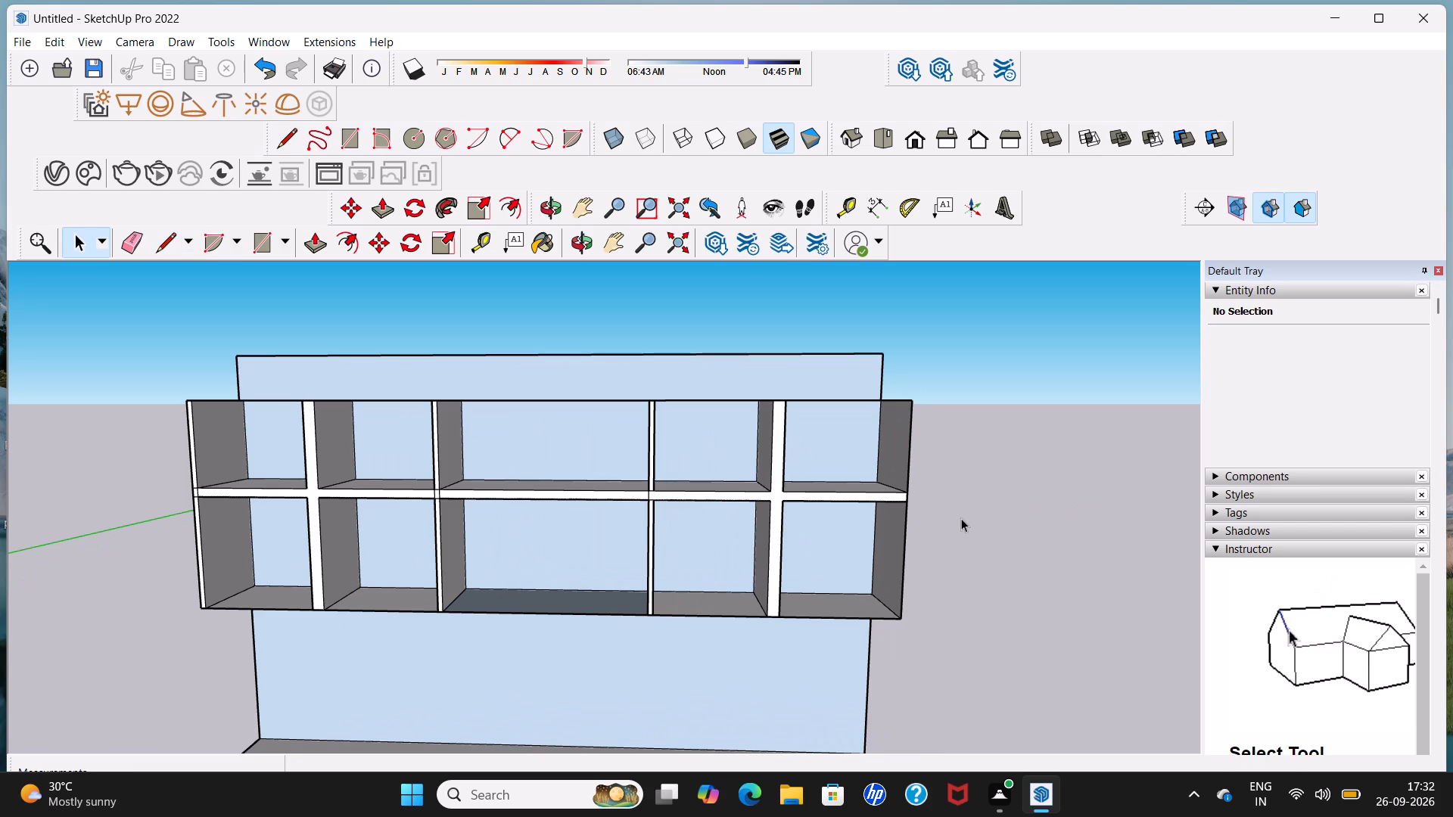
middle_drag(961, 518, 988, 530)
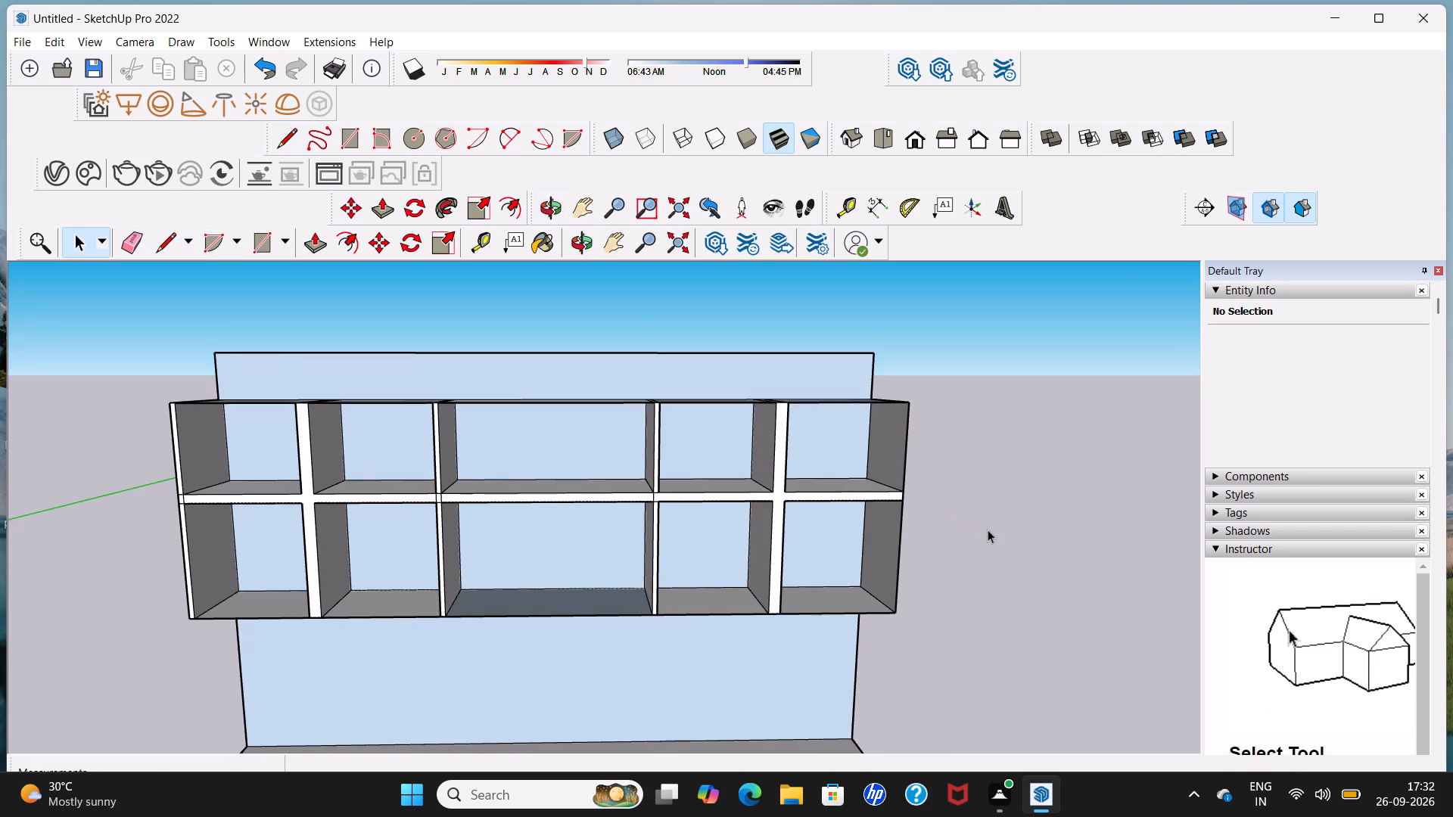
Examine the upper cabinet's top faces, partitions and right end panel from the front and from above.
middle_drag(954, 510, 944, 563)
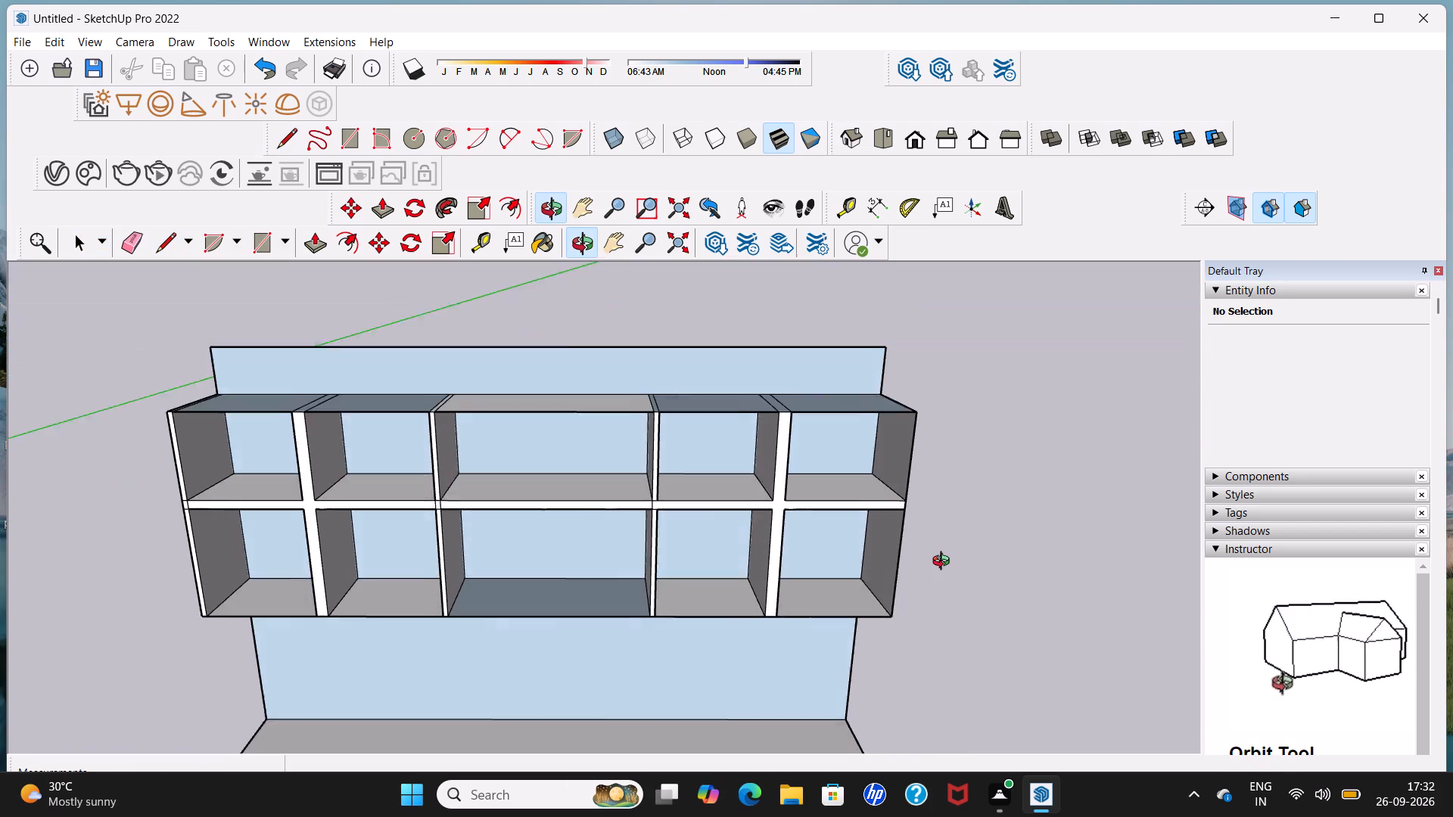
middle_drag(944, 563, 924, 501)
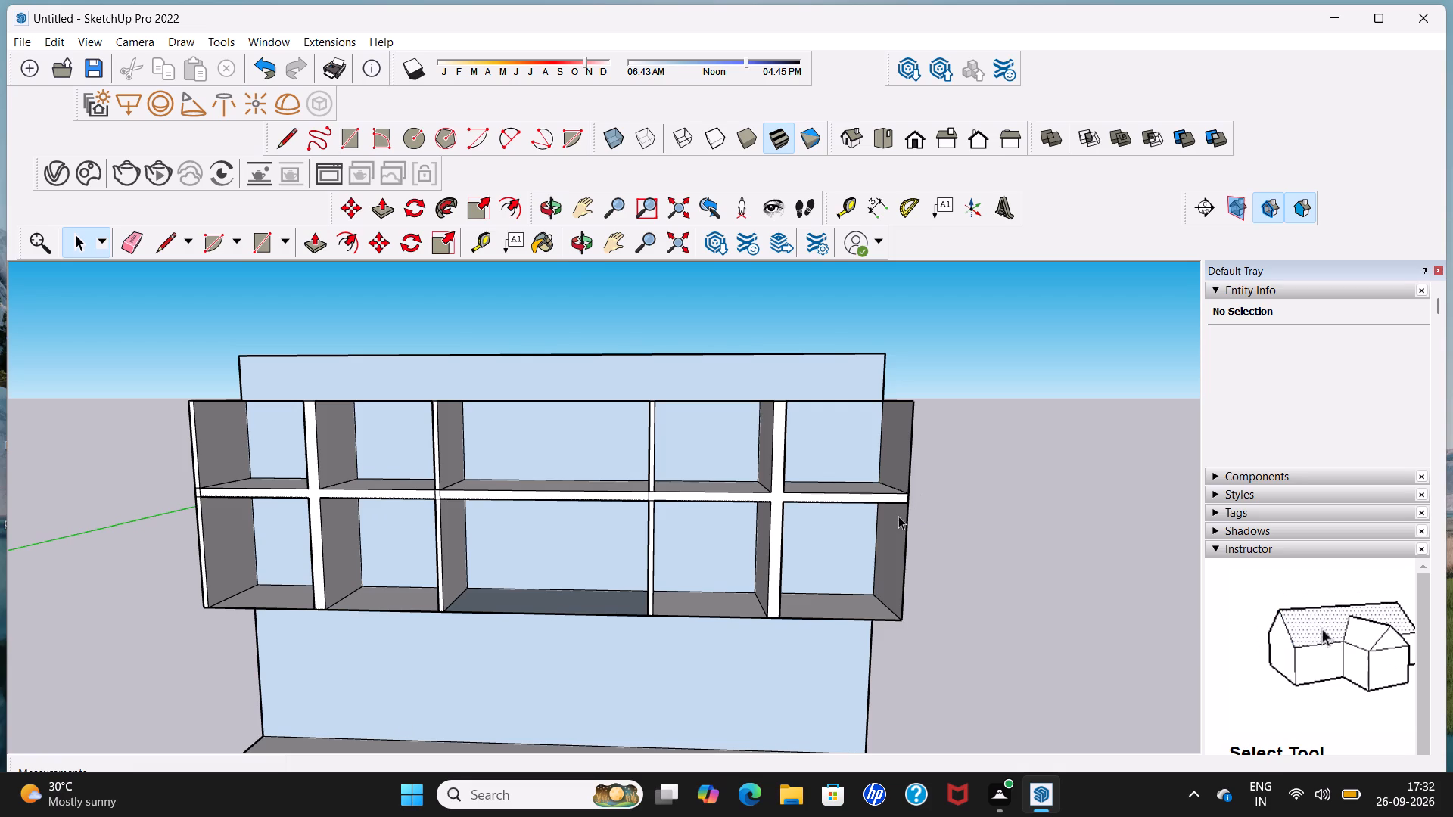
middle_drag(898, 516, 914, 593)
scroll(868, 491, up, 2)
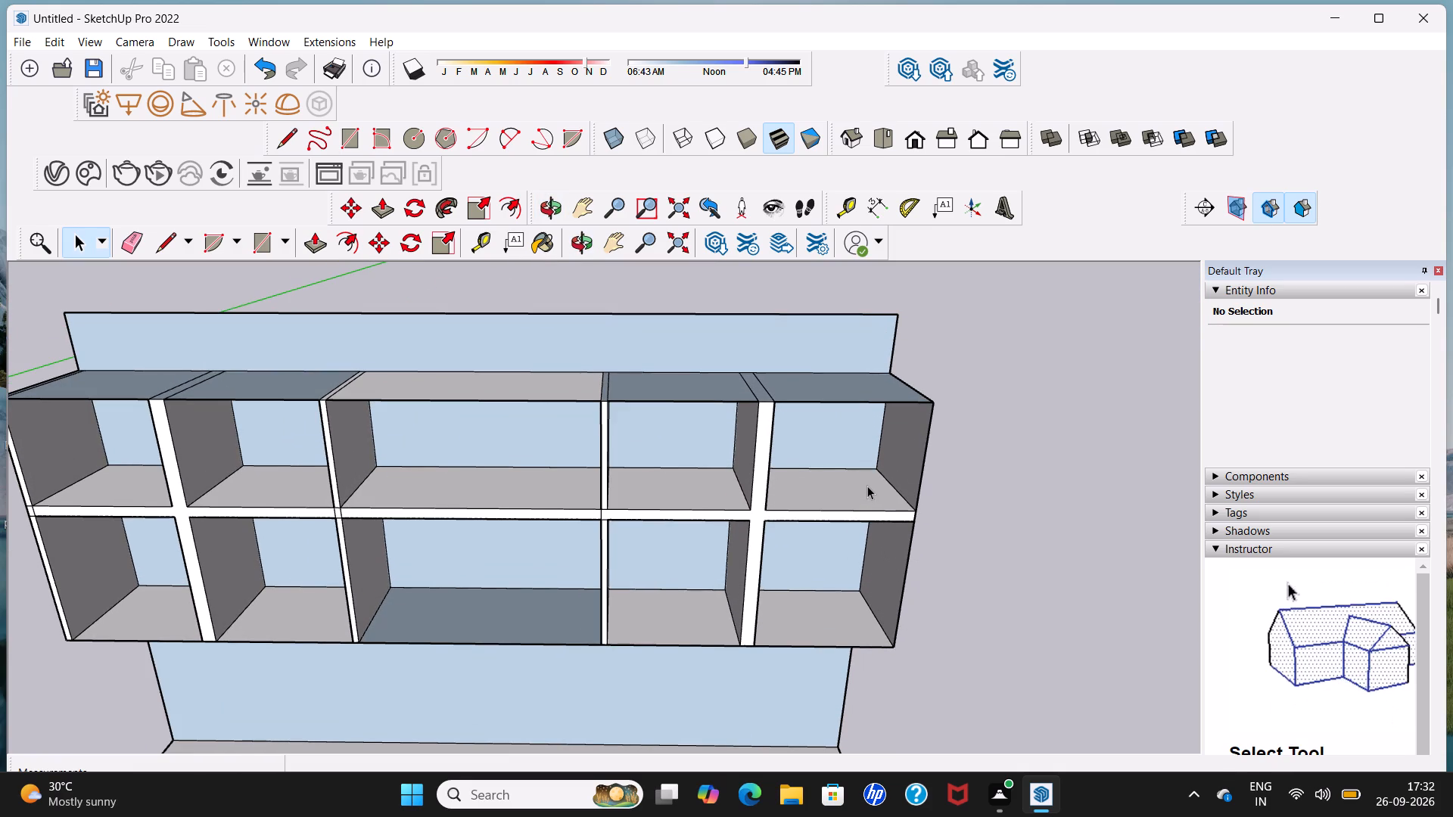
middle_drag(867, 485, 690, 516)
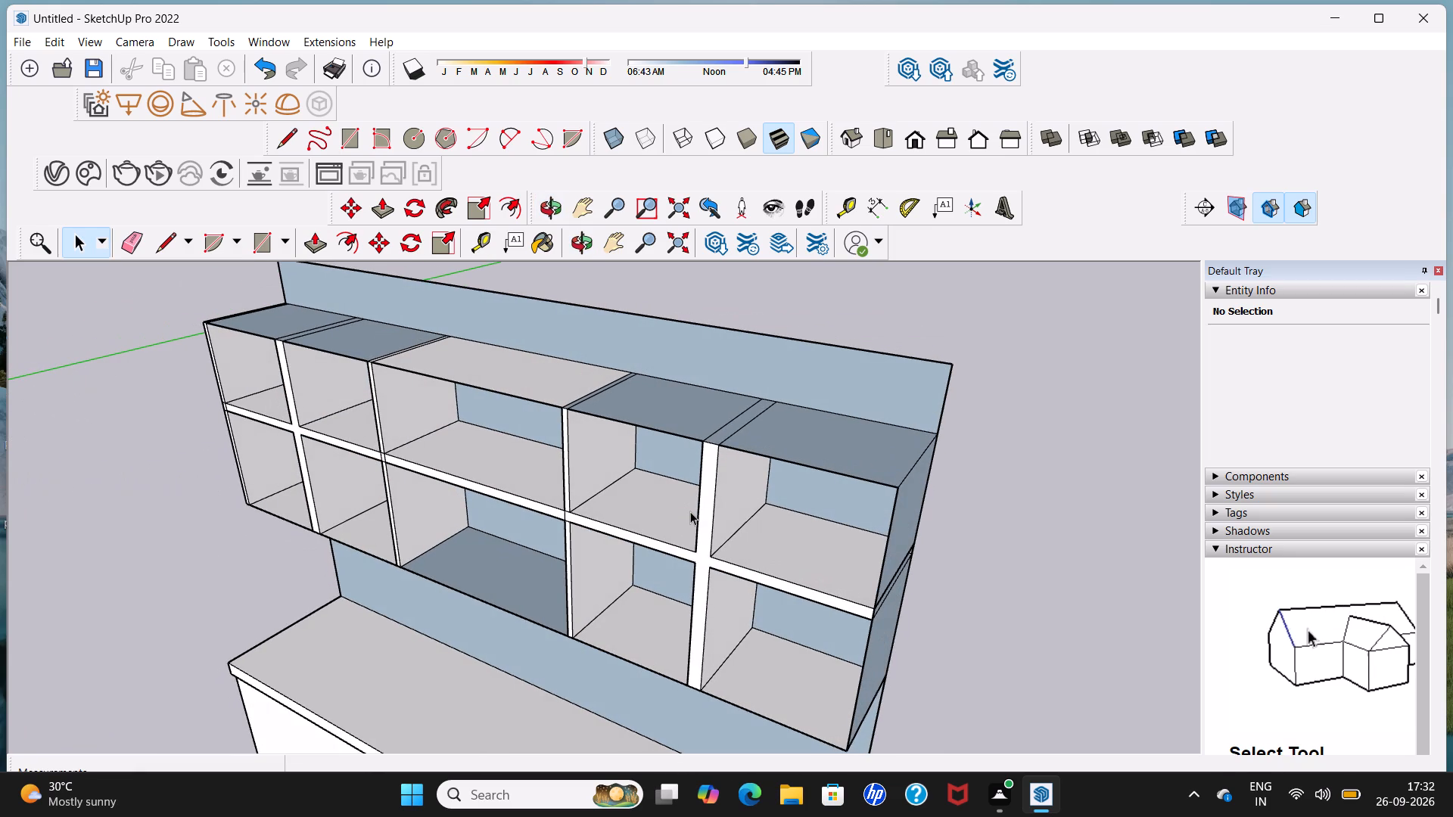
middle_drag(690, 511, 804, 496)
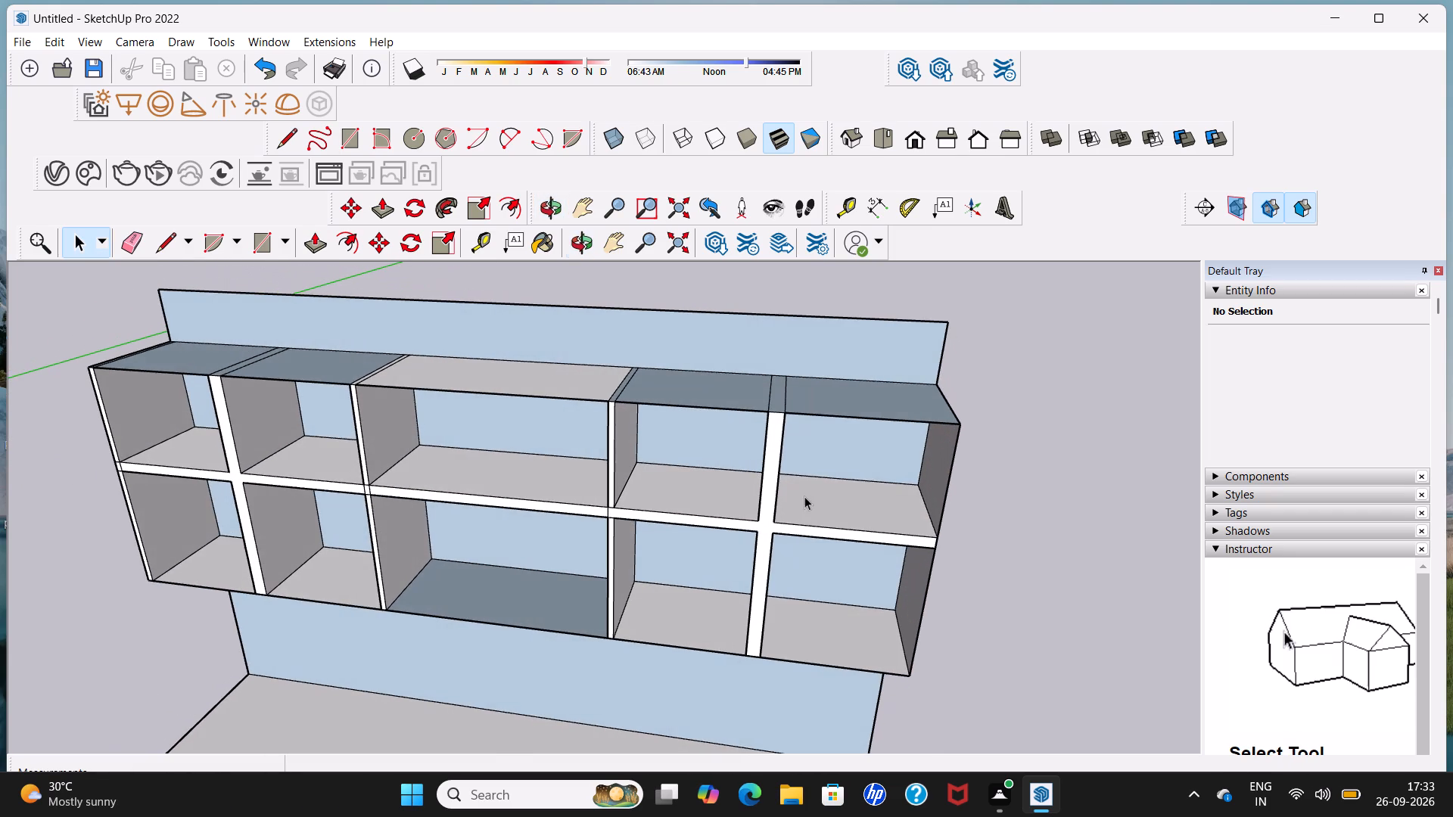
scroll(781, 489, down, 2)
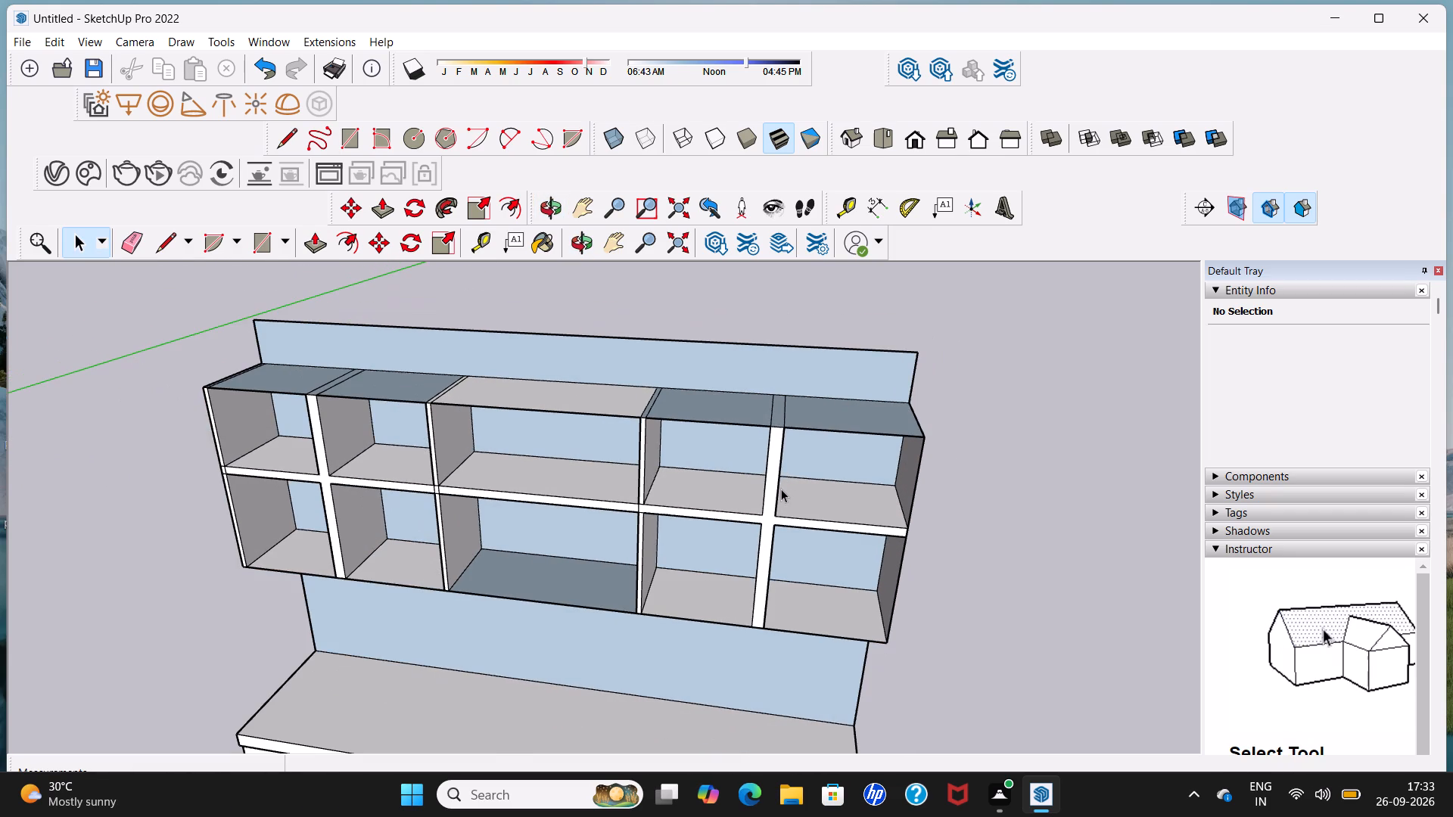
middle_click(781, 489)
middle_drag(779, 491, 698, 539)
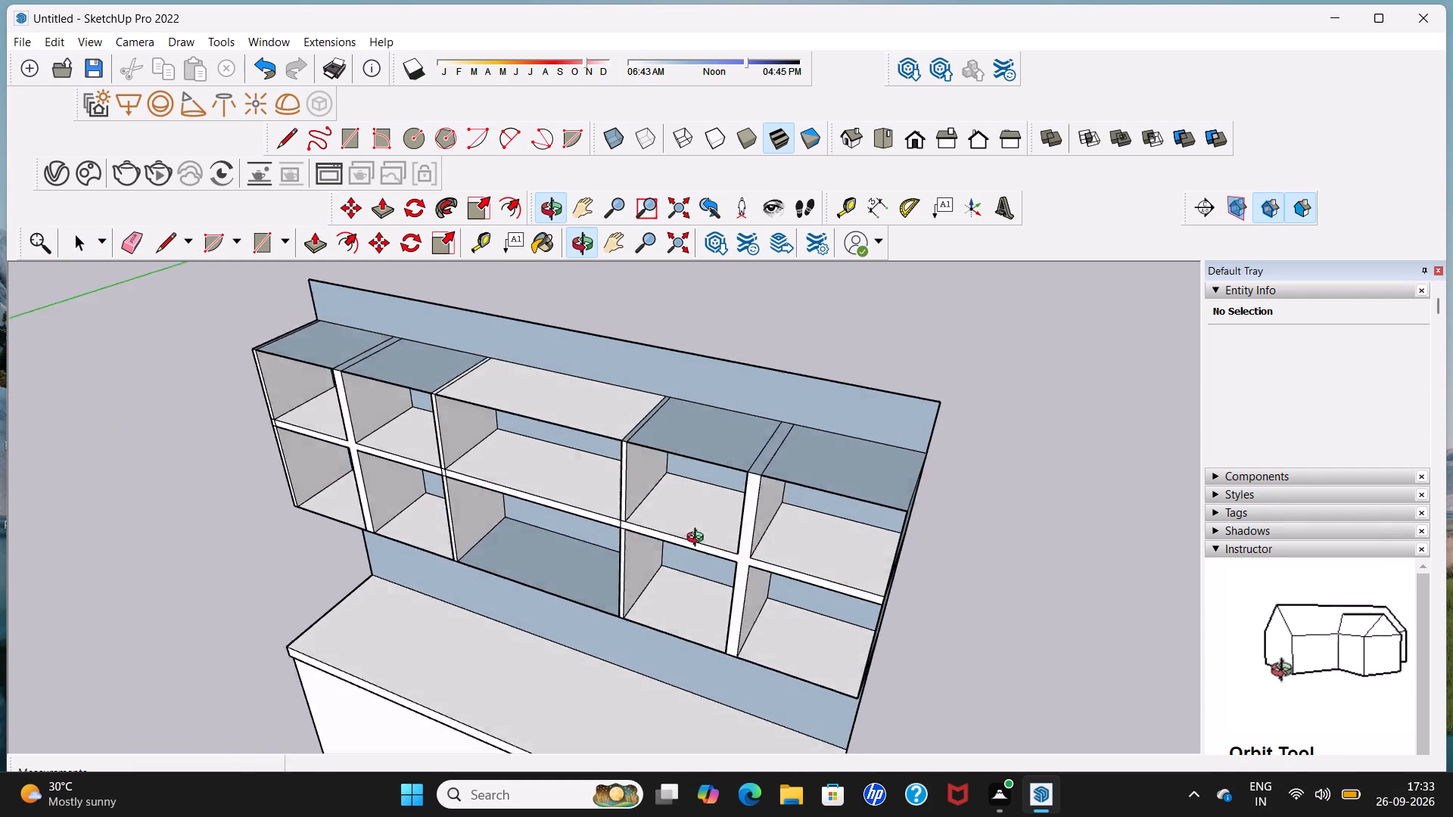
middle_drag(698, 539, 788, 461)
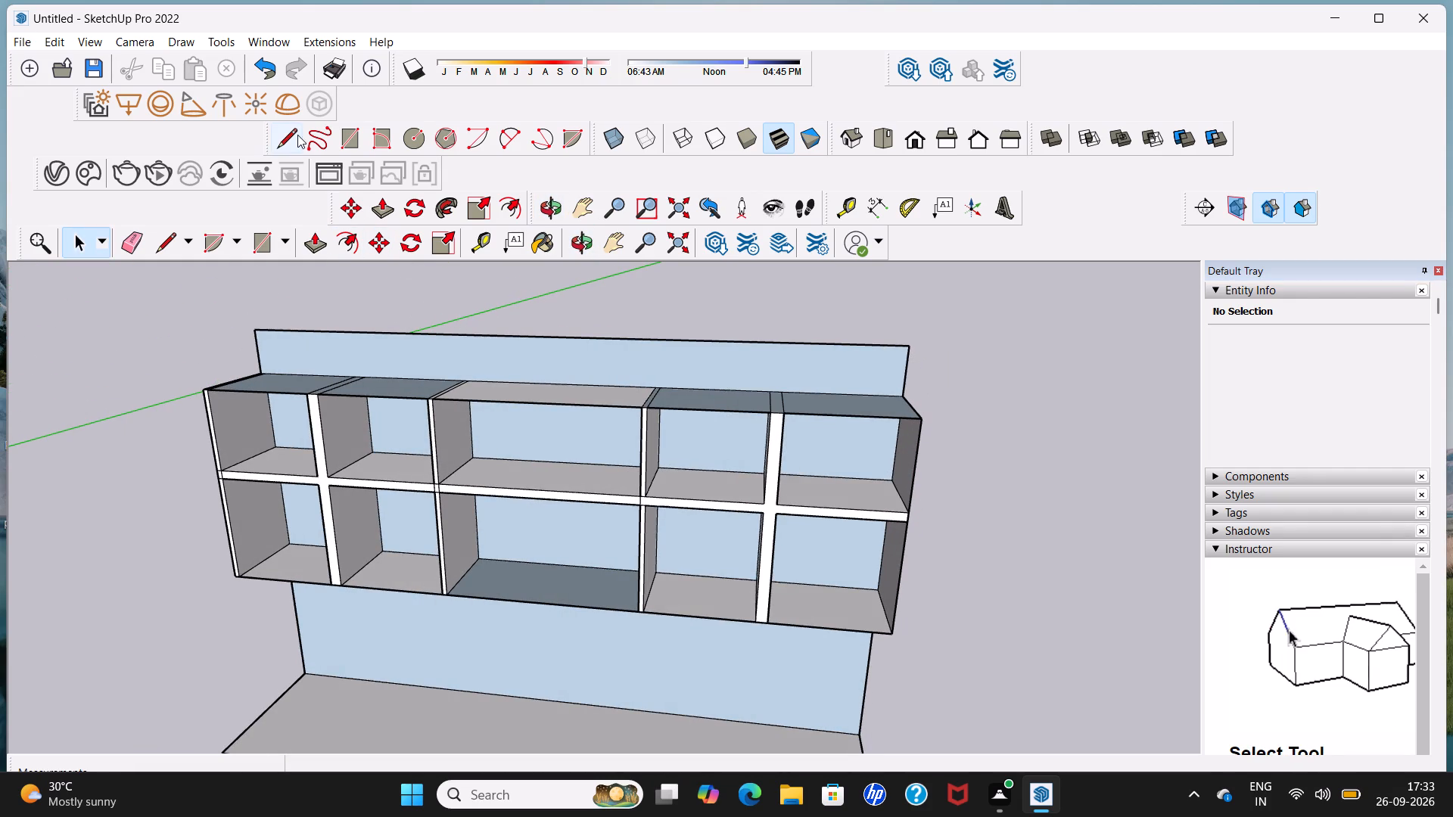
Draw a front-to-back line about 1' 5 1/16" long on the middle shelf, just inside the upper cabinet's right end panel.
click(297, 134)
middle_drag(723, 477, 842, 489)
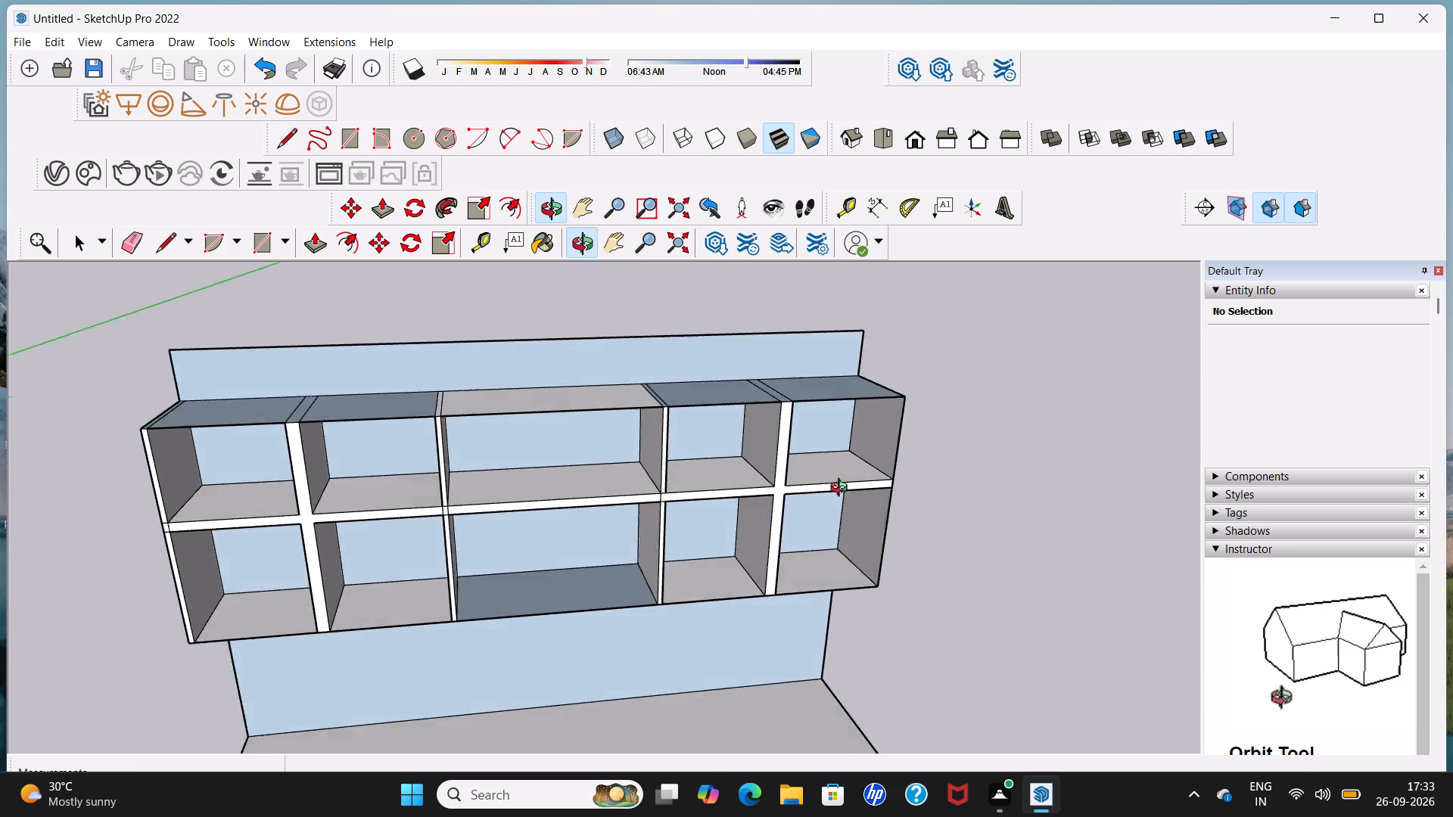
middle_drag(842, 489, 855, 489)
scroll(859, 464, up, 8)
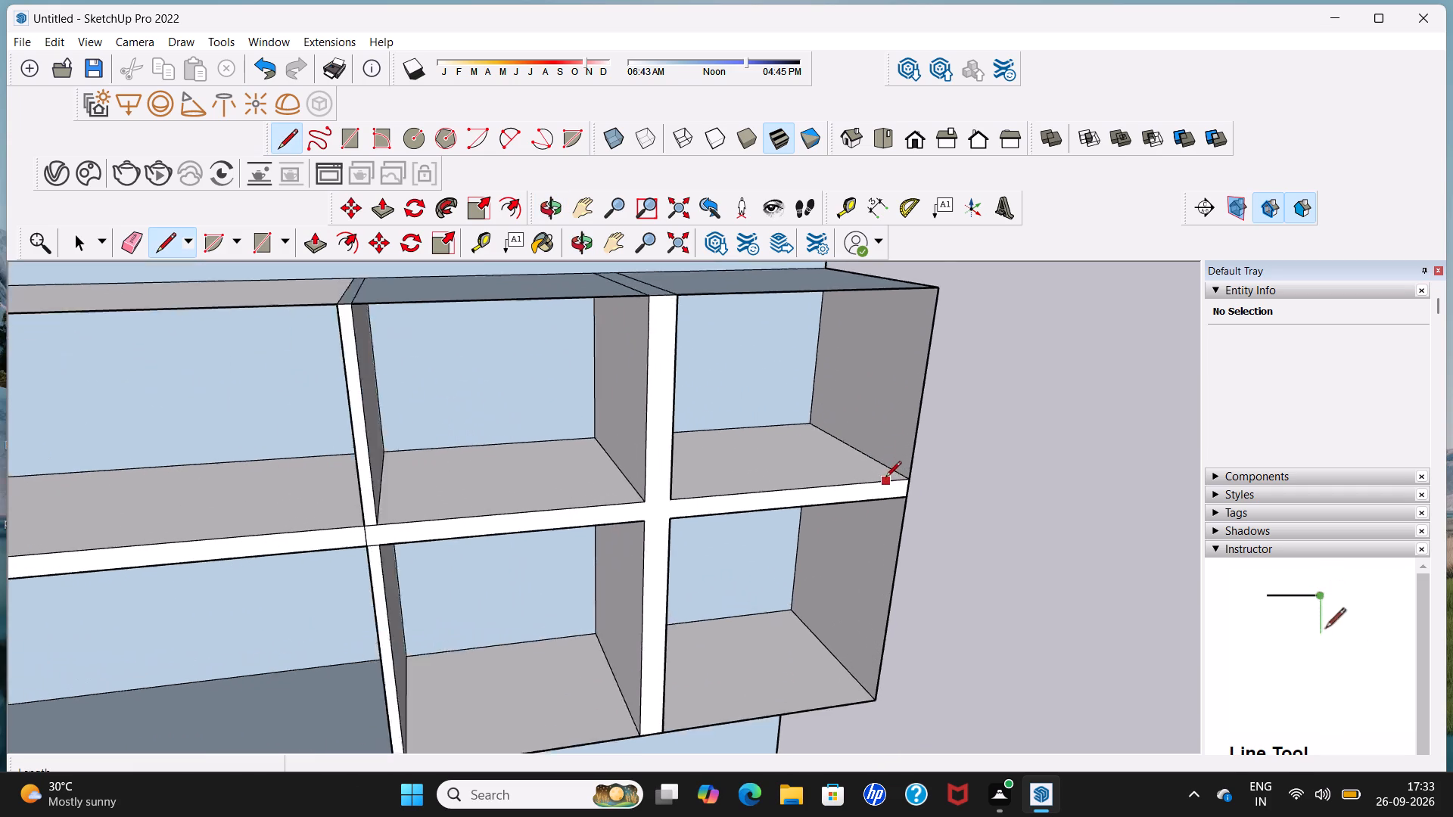
scroll(885, 478, up, 2)
click(903, 478)
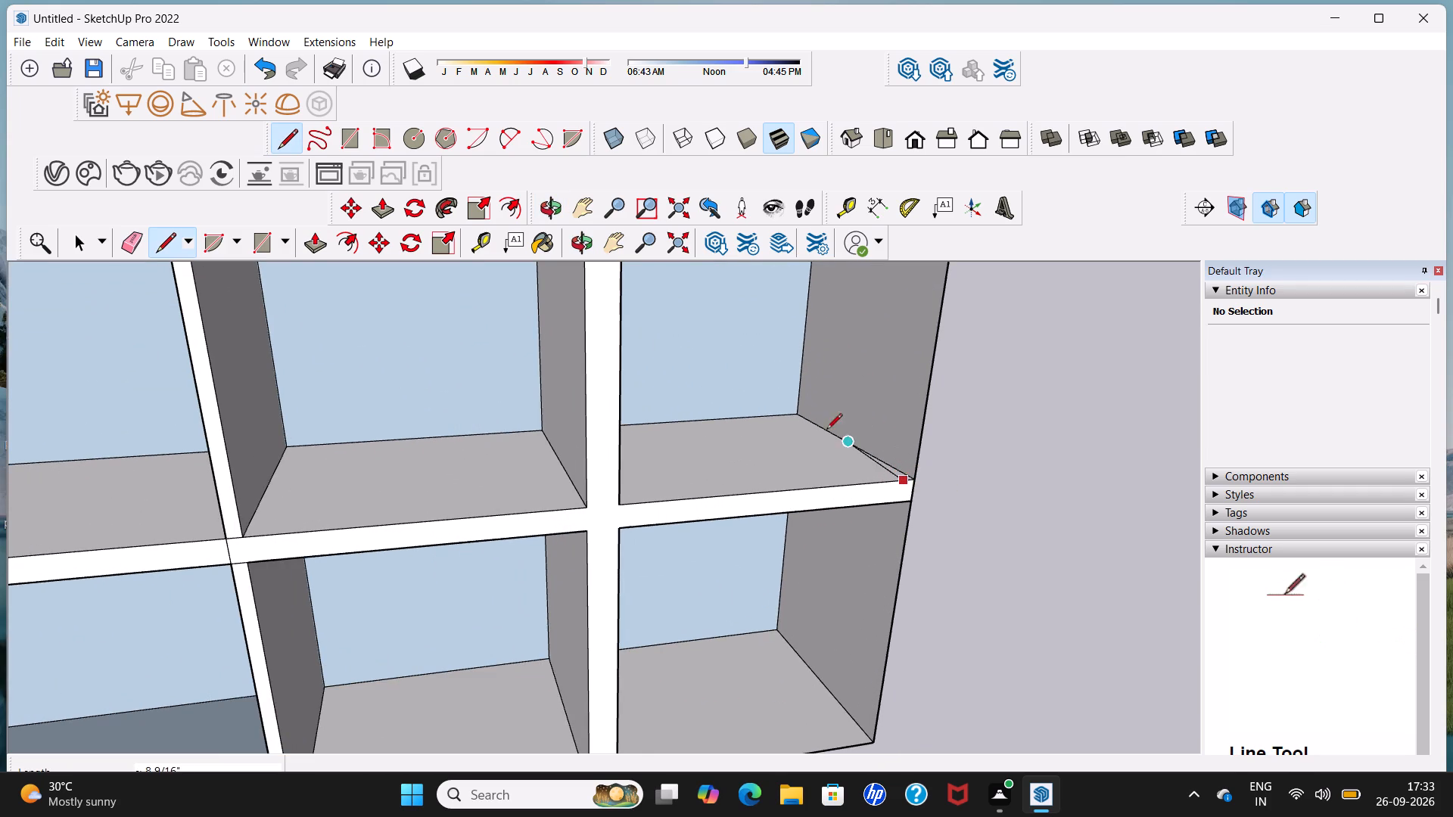
click(784, 418)
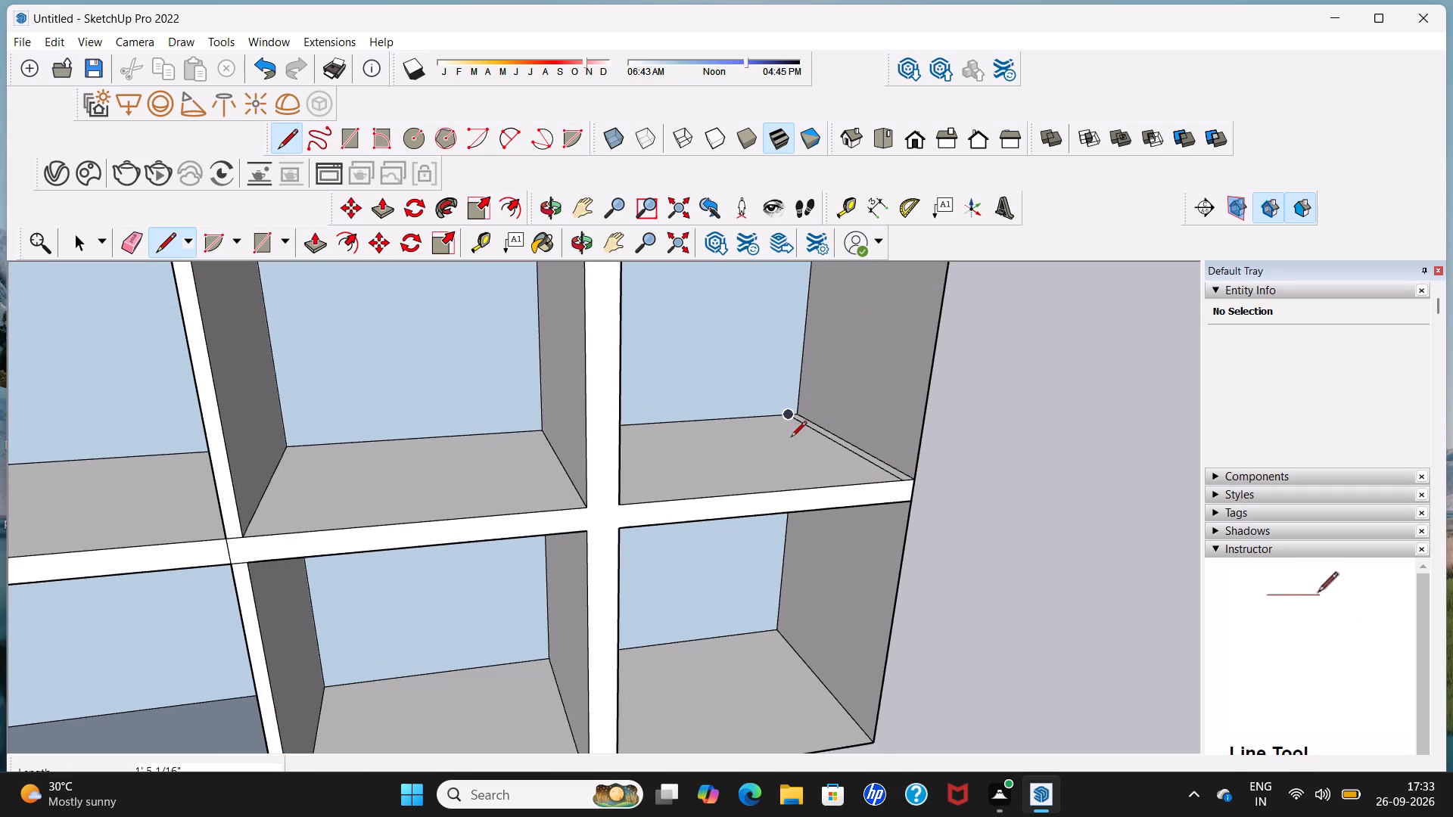
Draw a front-to-back line about 1' 5 1/16" long on the bottom shelf, just inside the right end panel.
scroll(791, 440, down, 4)
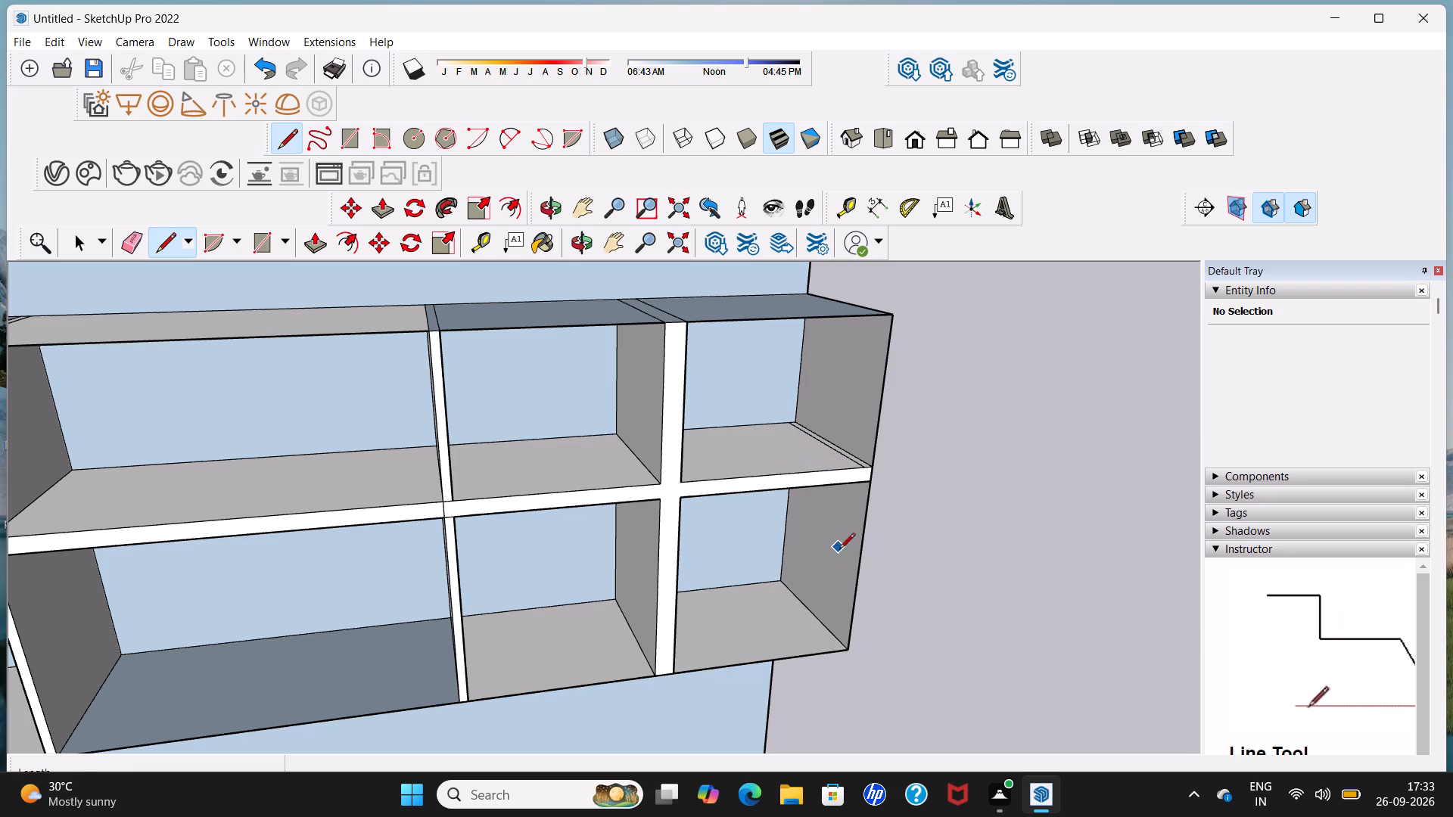
middle_drag(892, 629, 848, 632)
scroll(848, 633, up, 4)
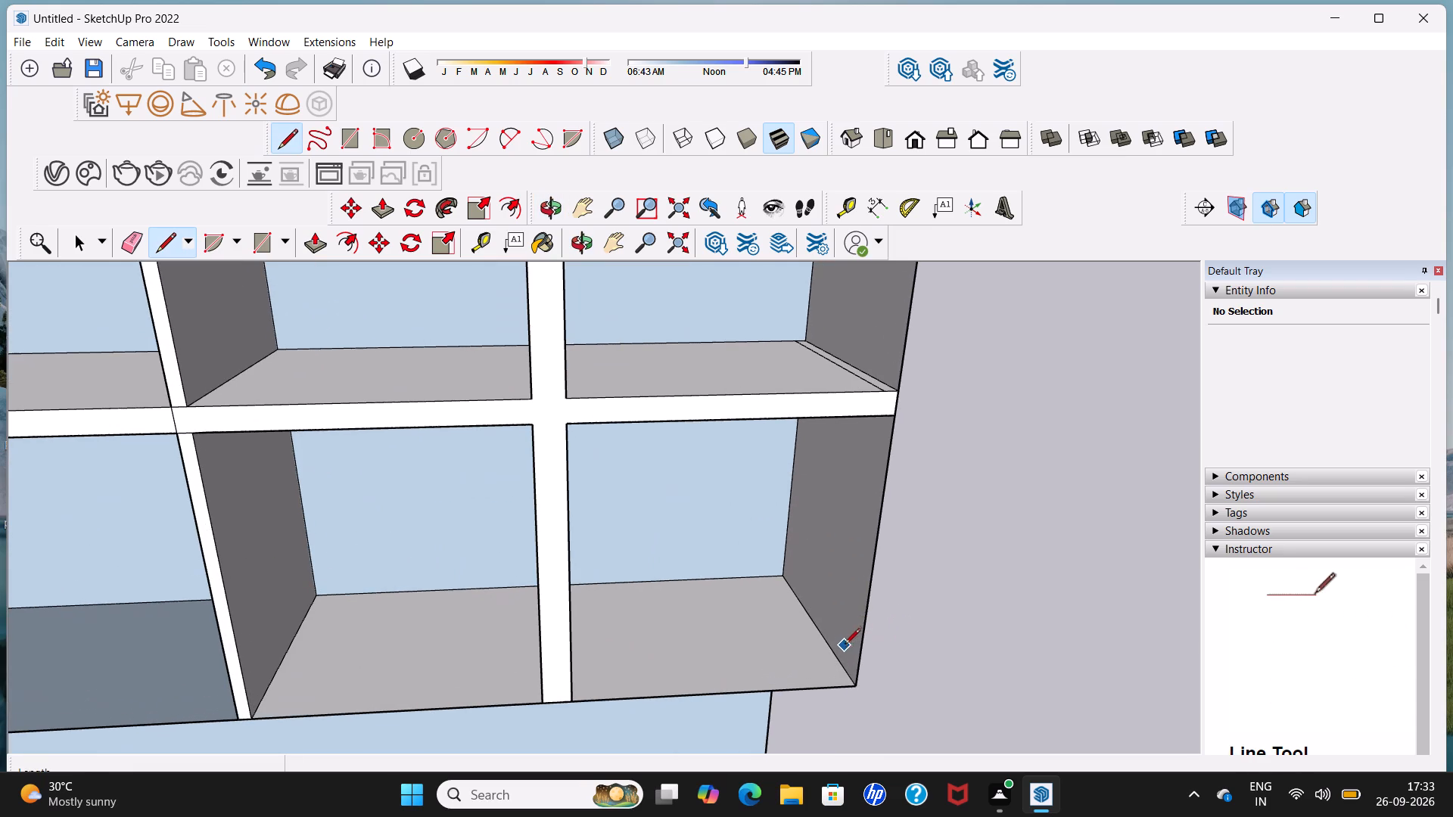
click(844, 688)
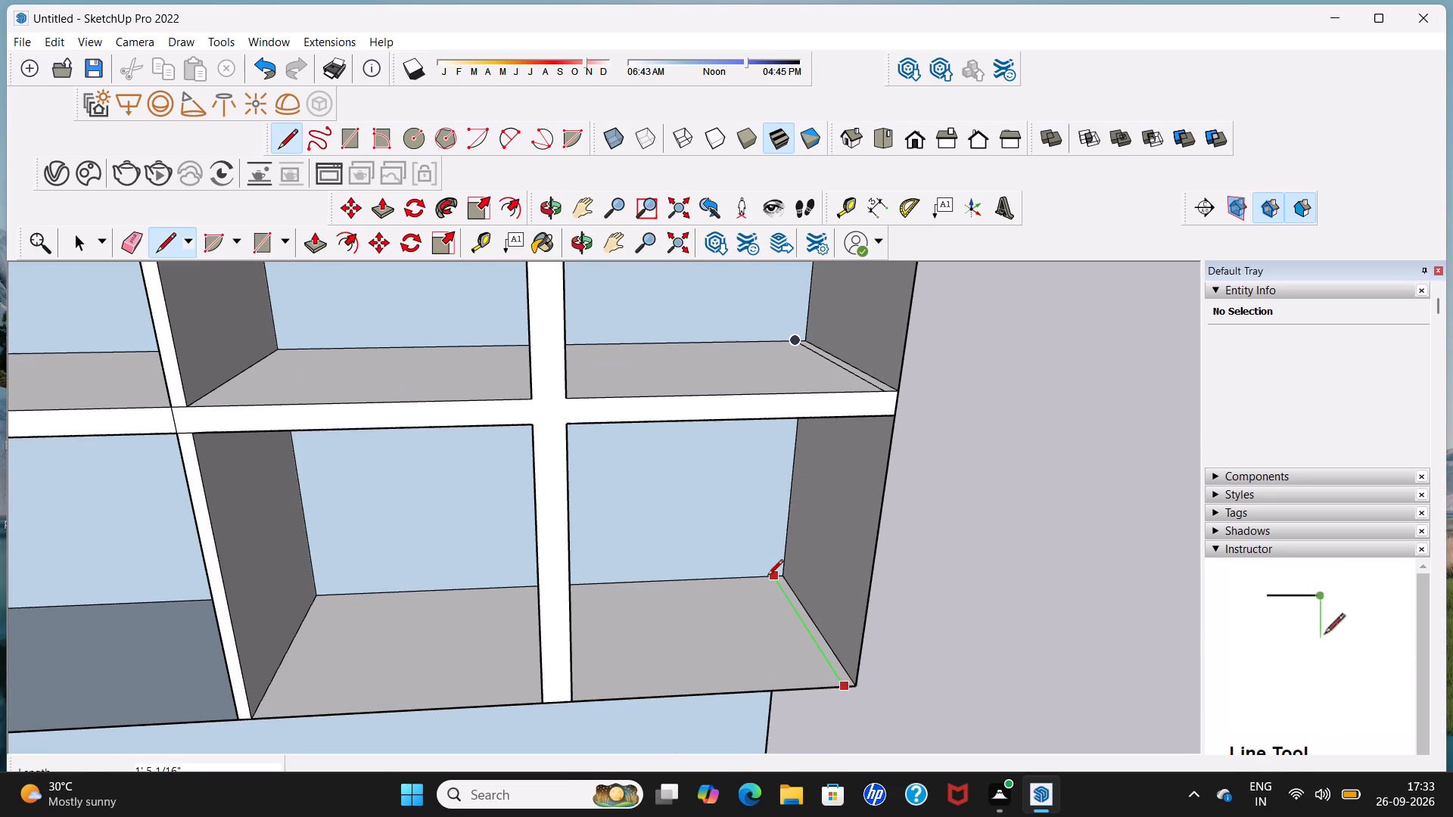
click(767, 576)
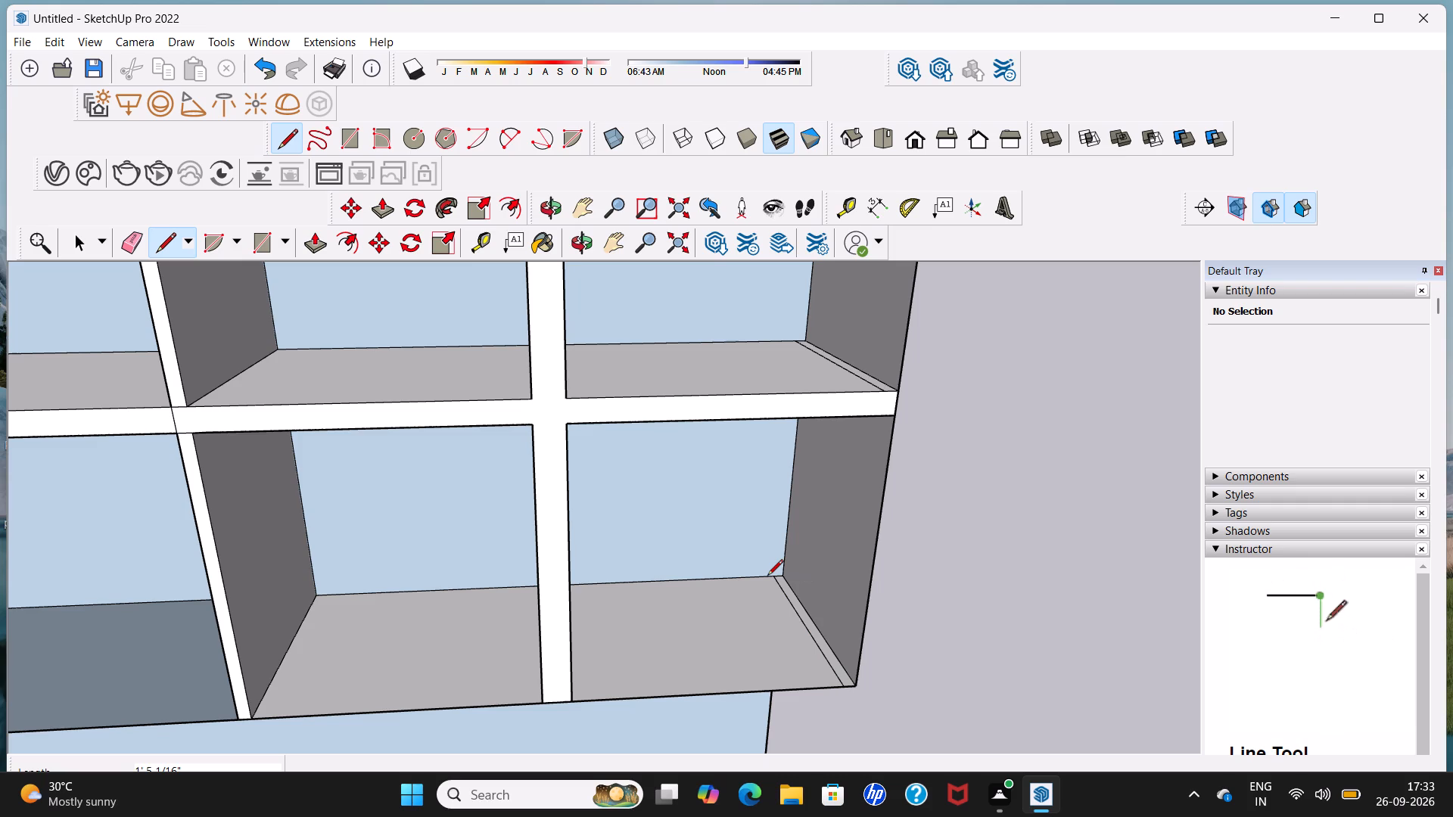
Push/Pull the narrow strip on the middle shelf up about 1' 2 7/8" to the cabinet's top, thickening the right end panel.
scroll(767, 576, down, 6)
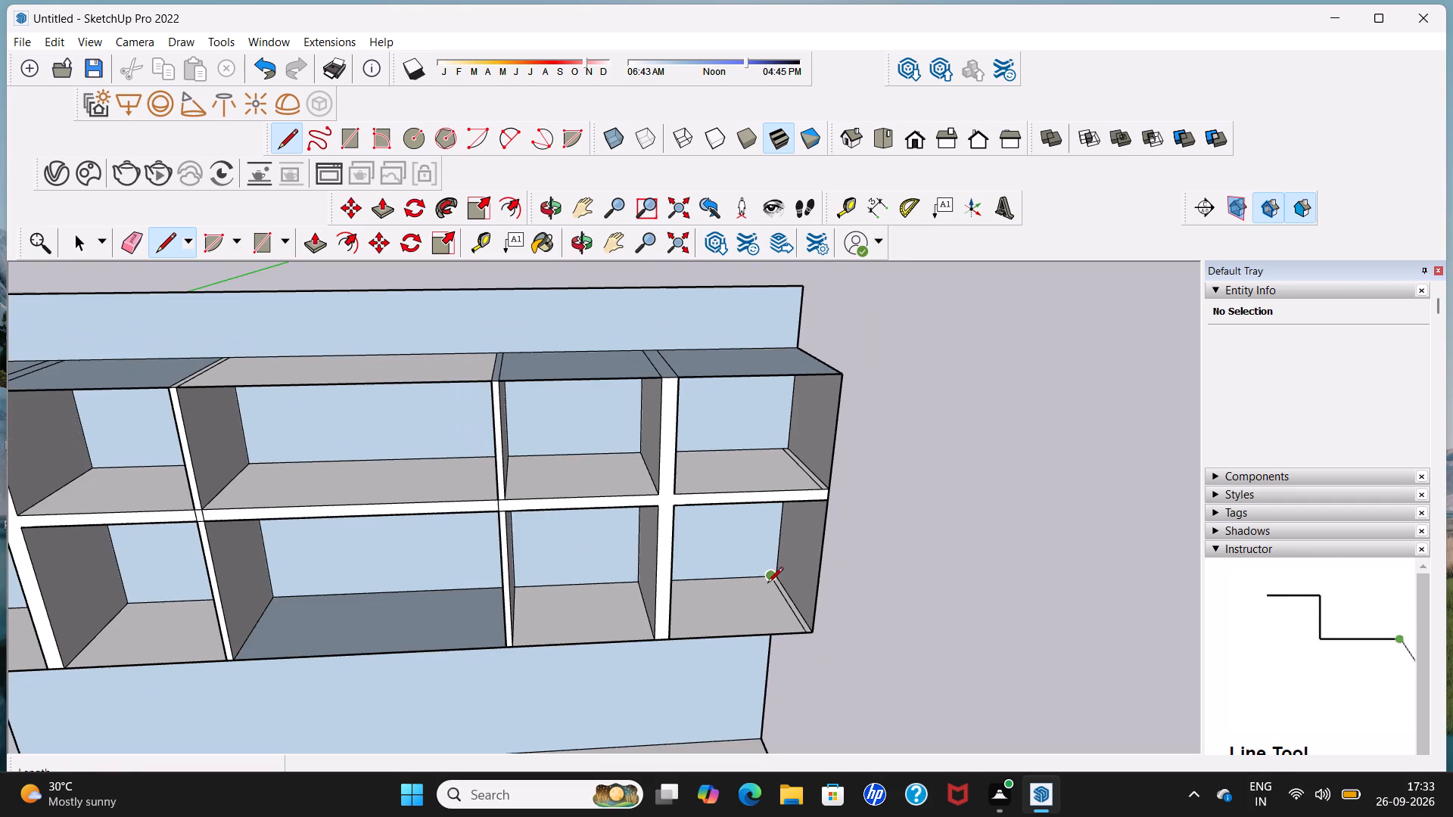
middle_drag(767, 584, 665, 586)
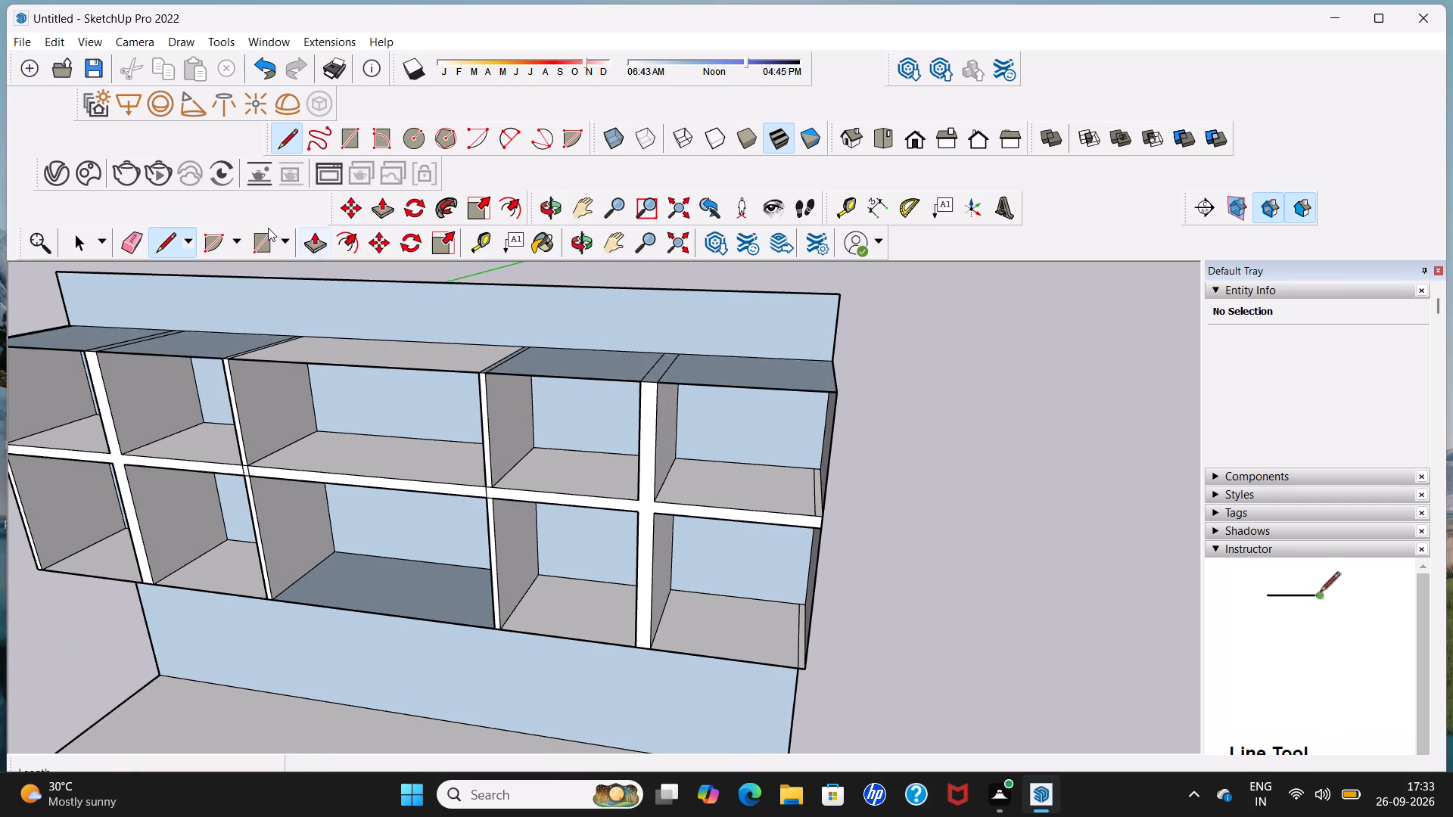
click(313, 245)
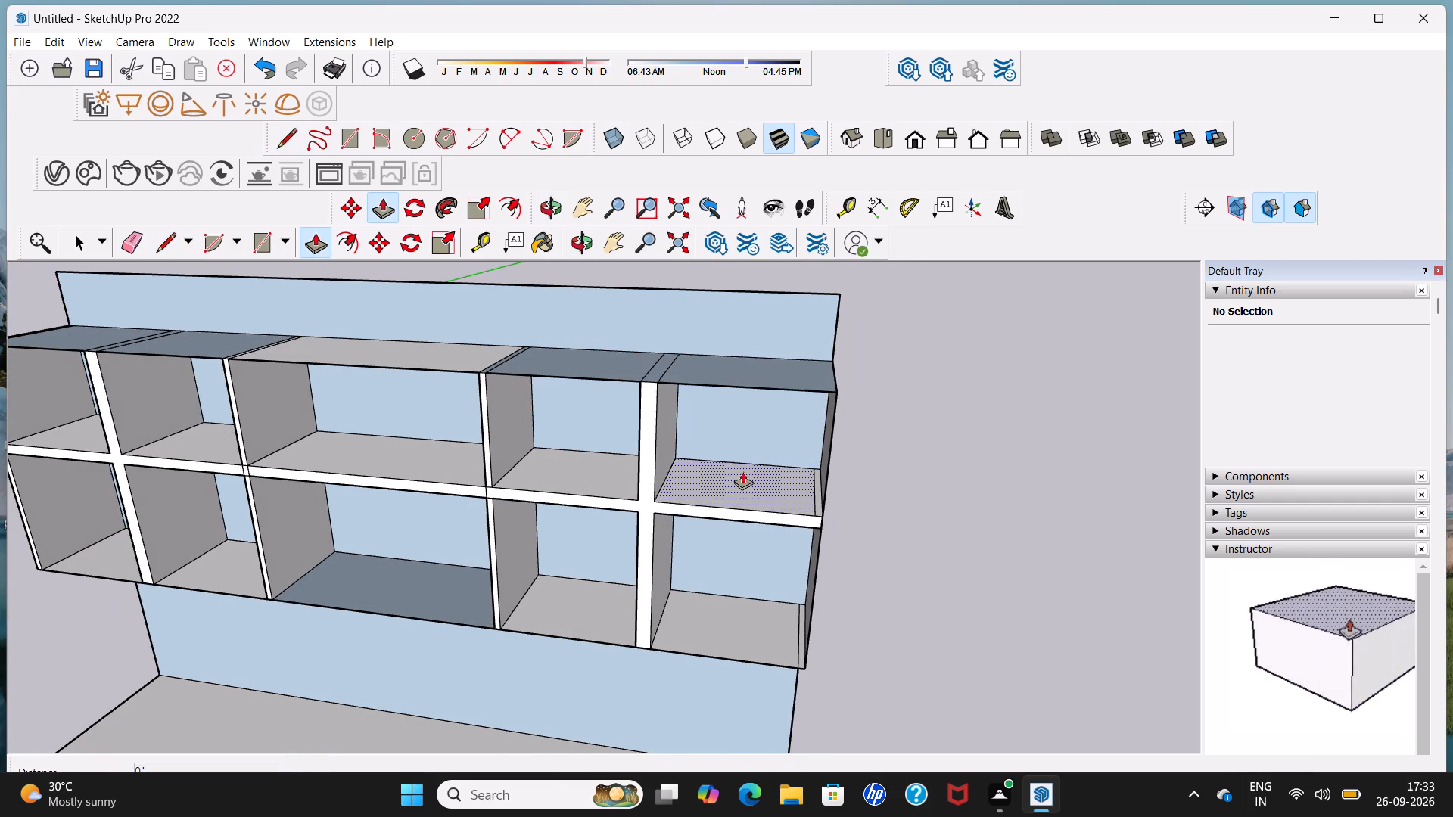
scroll(747, 476, up, 3)
scroll(835, 502, up, 5)
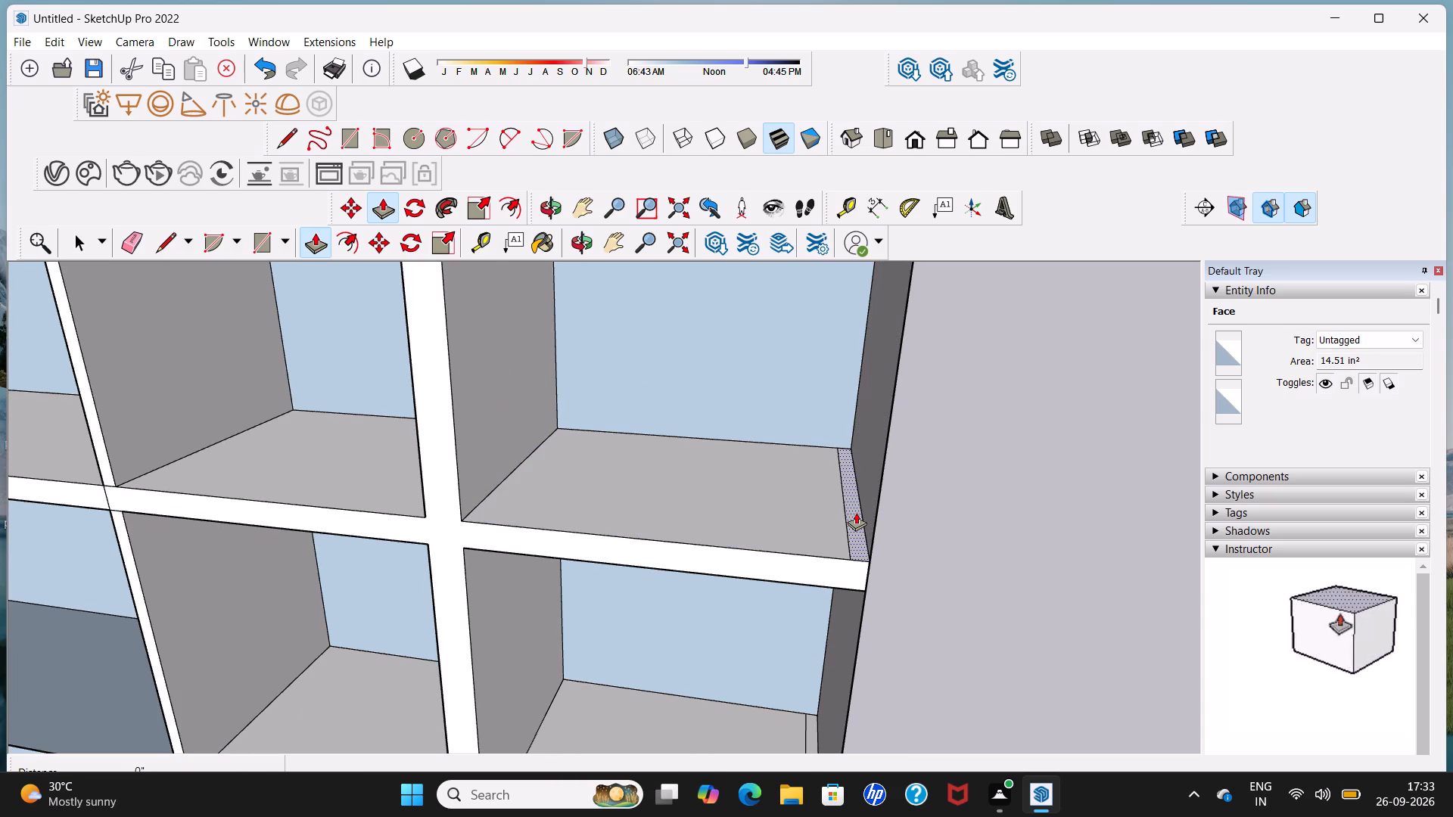
click(856, 512)
scroll(857, 442, down, 5)
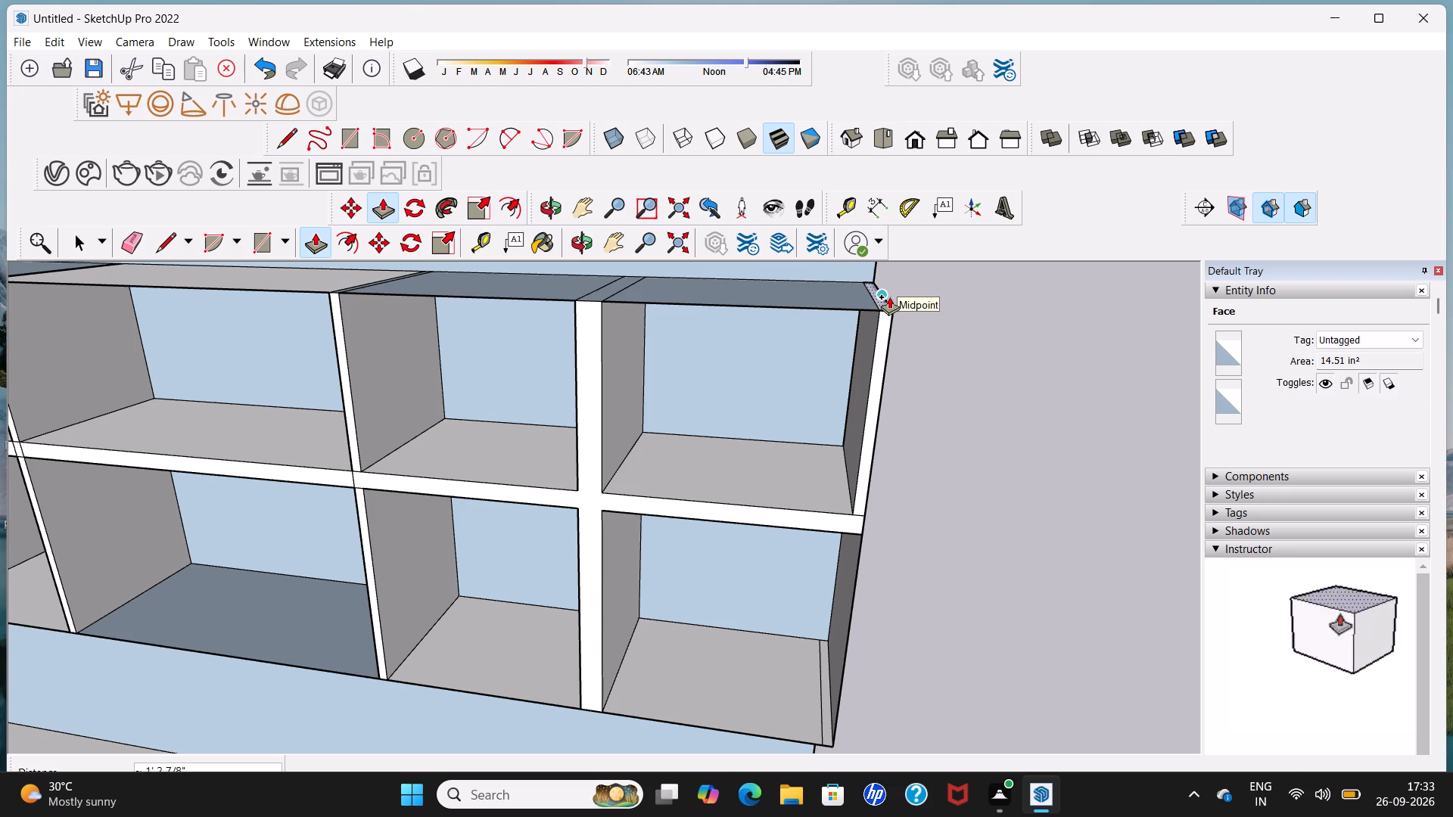
click(889, 297)
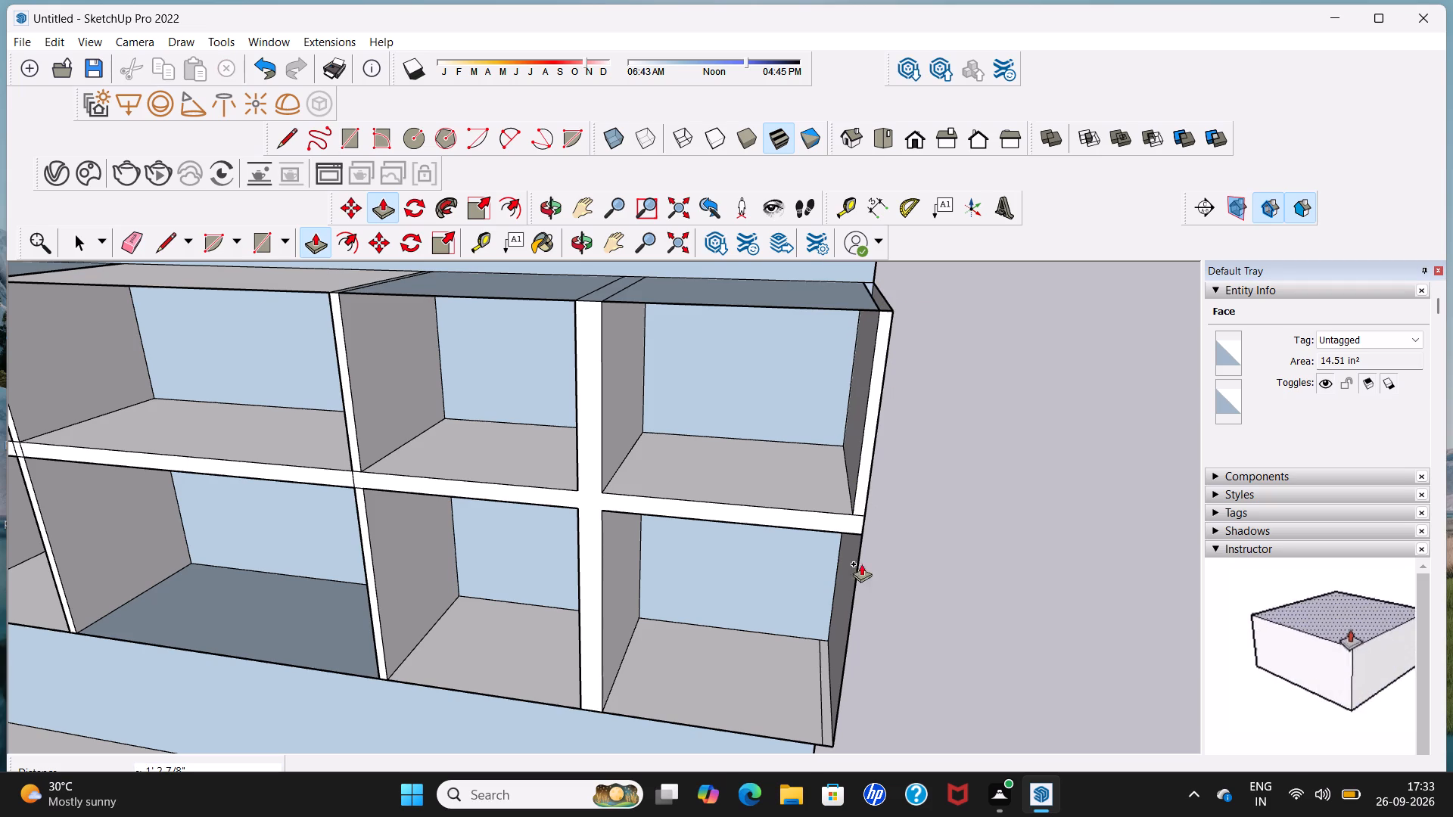
Push/Pull the narrow strip on the bottom shelf up to the middle shelf to thicken the lower right end panel.
scroll(836, 632, up, 5)
click(820, 697)
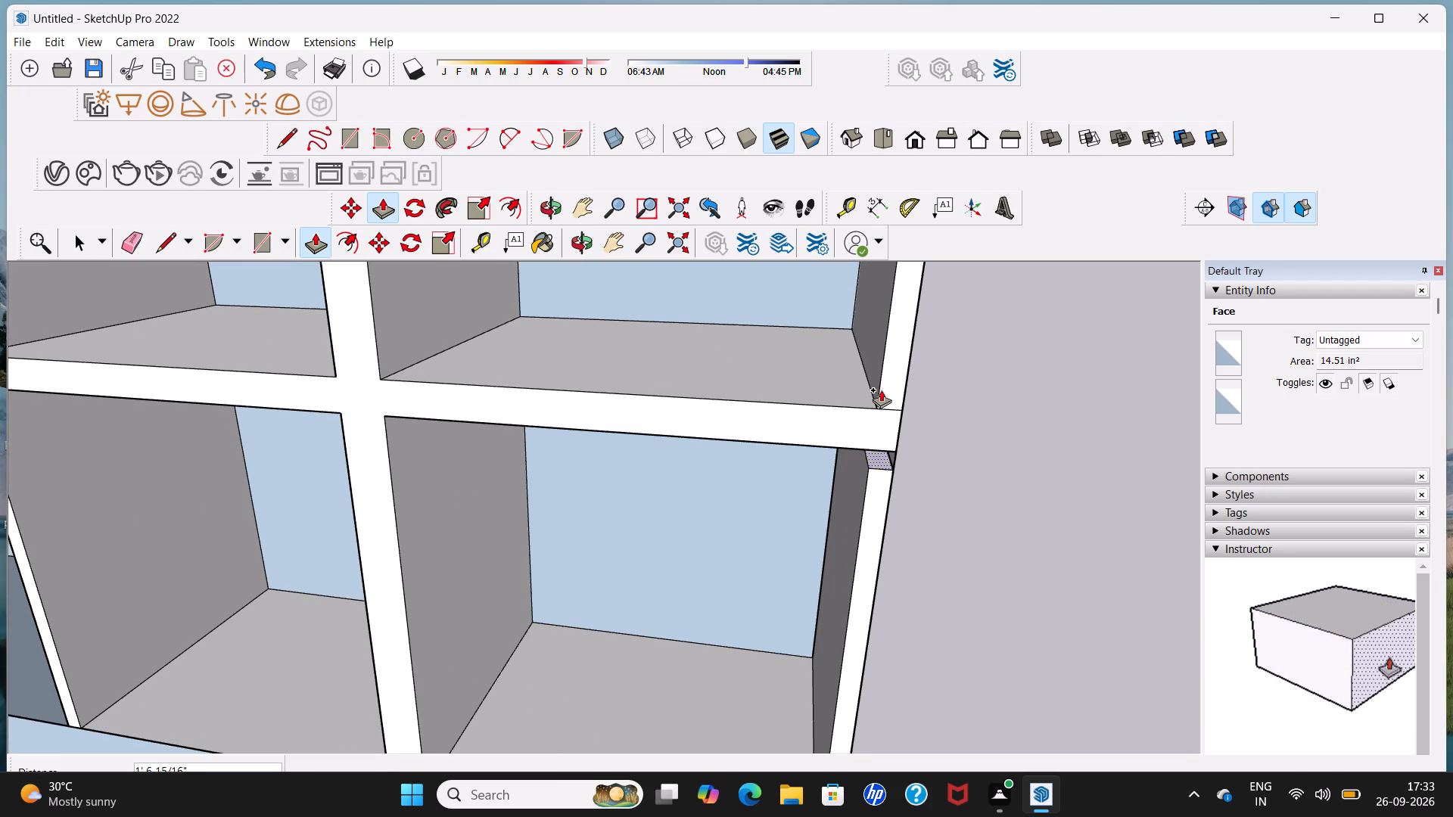
click(879, 411)
scroll(879, 411, down, 11)
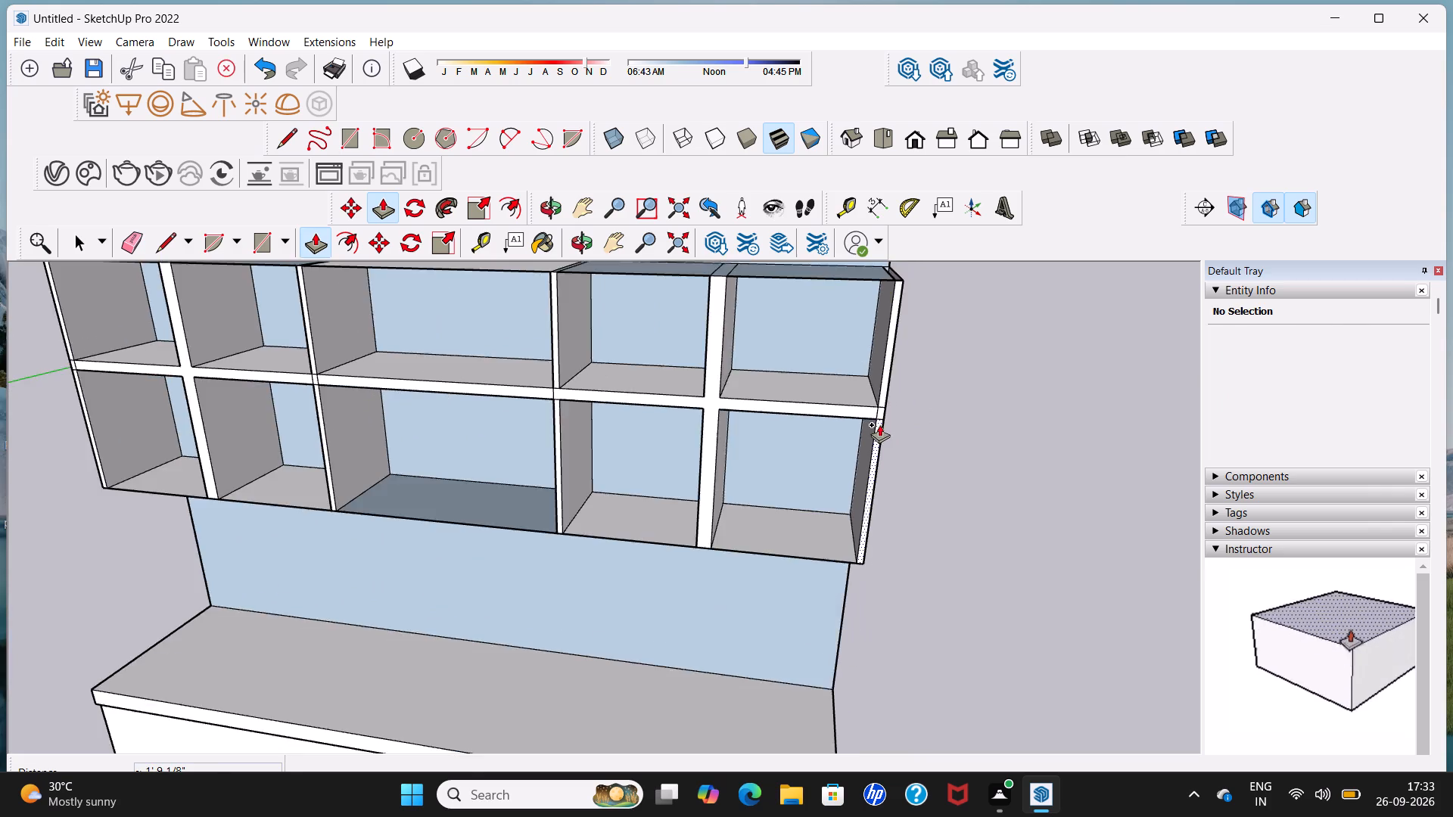
scroll(879, 424, down, 13)
key(space)
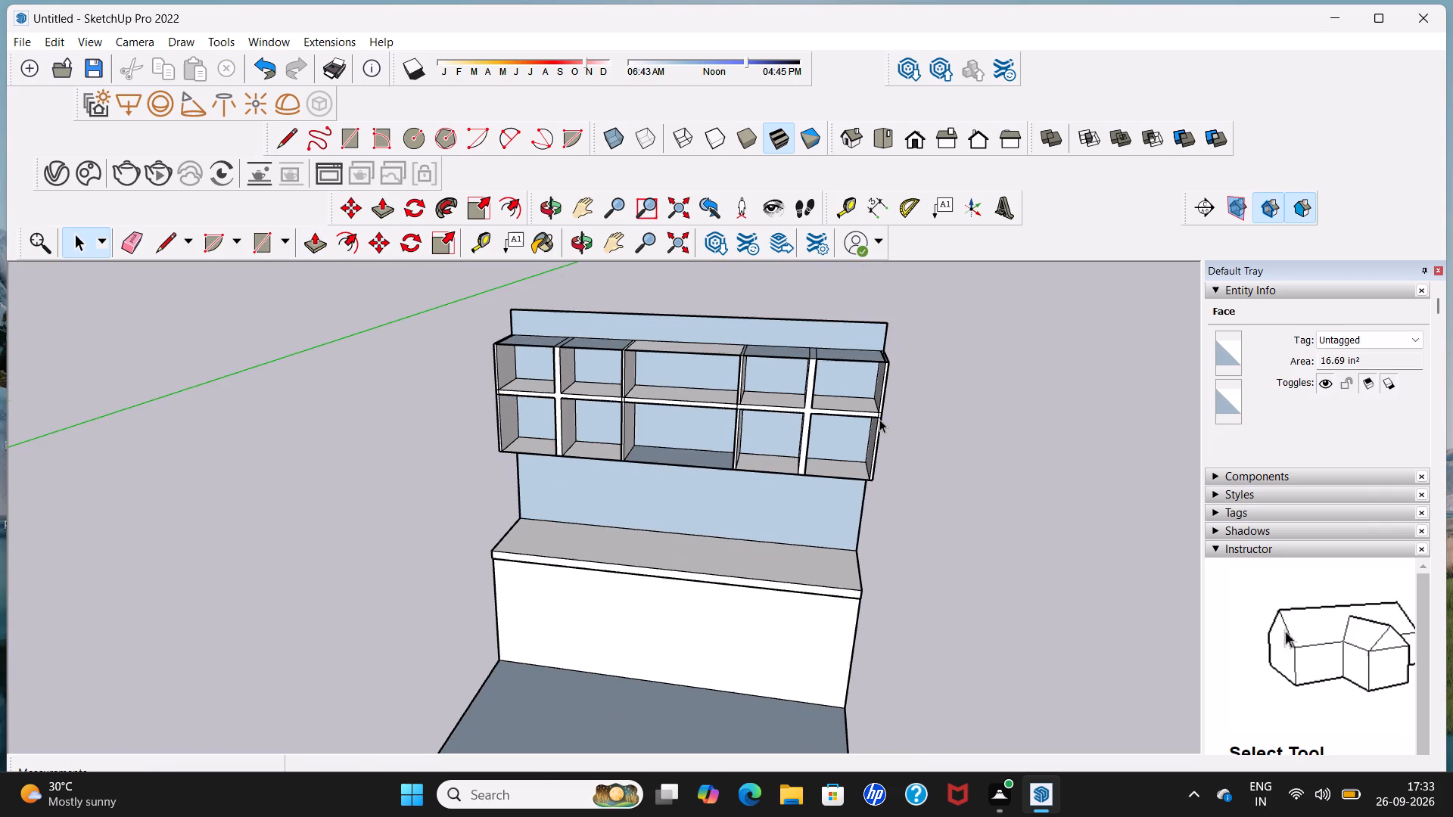
Draw a short line about 7/8" long across the rear end of the right side panel's open top to close it.
middle_drag(882, 419, 493, 548)
scroll(785, 605, up, 5)
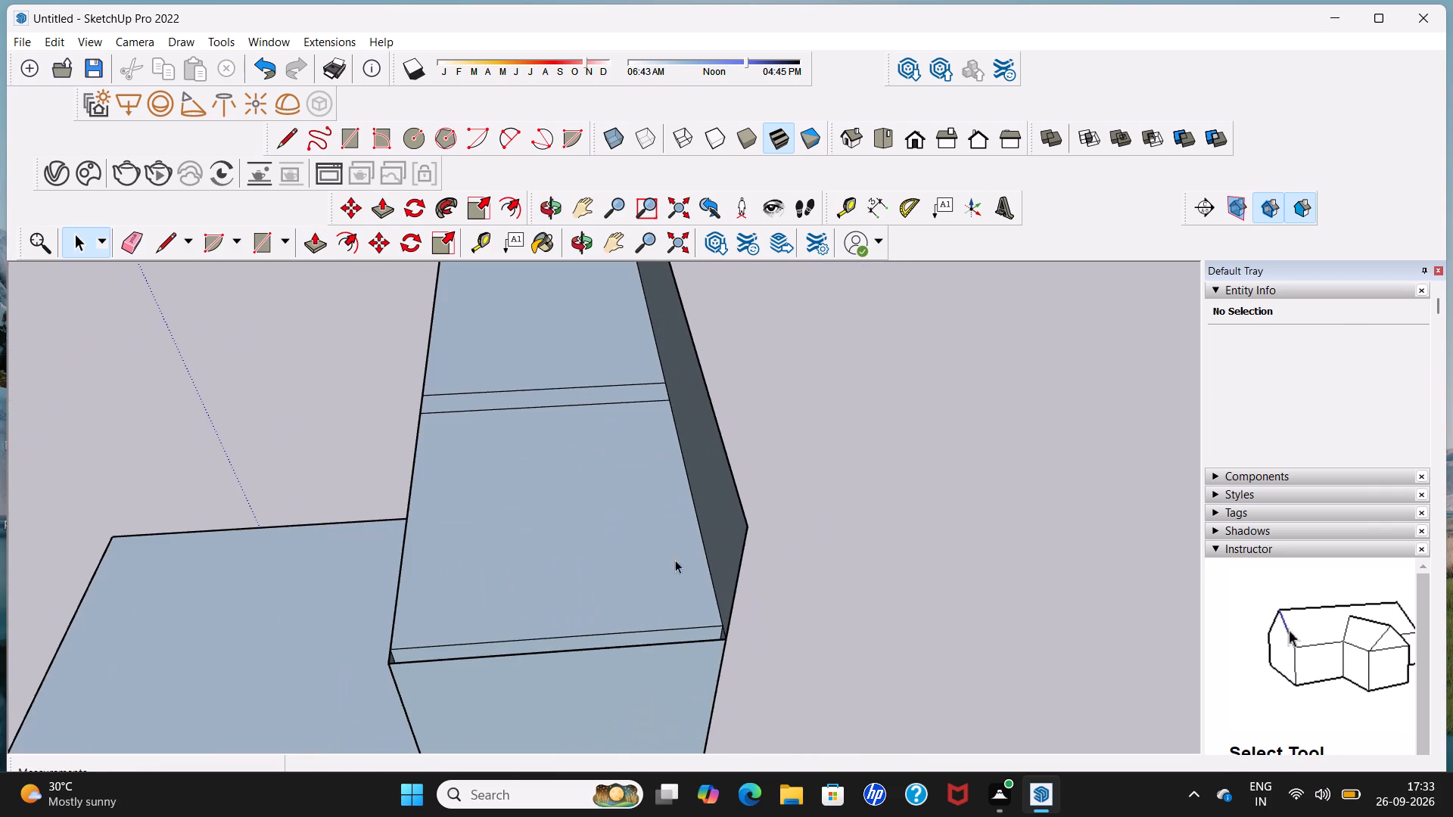
click(168, 247)
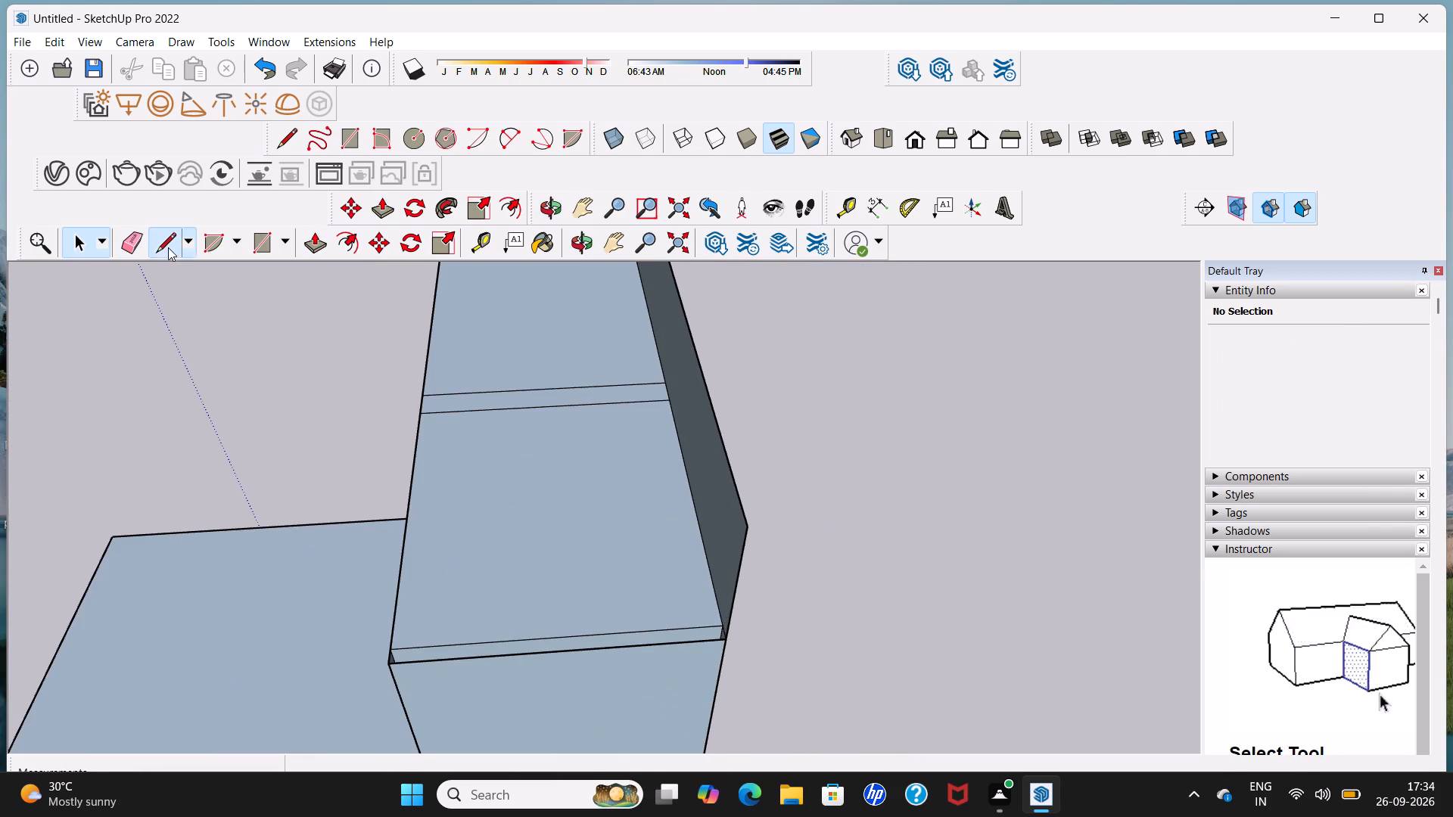
scroll(733, 631, up, 4)
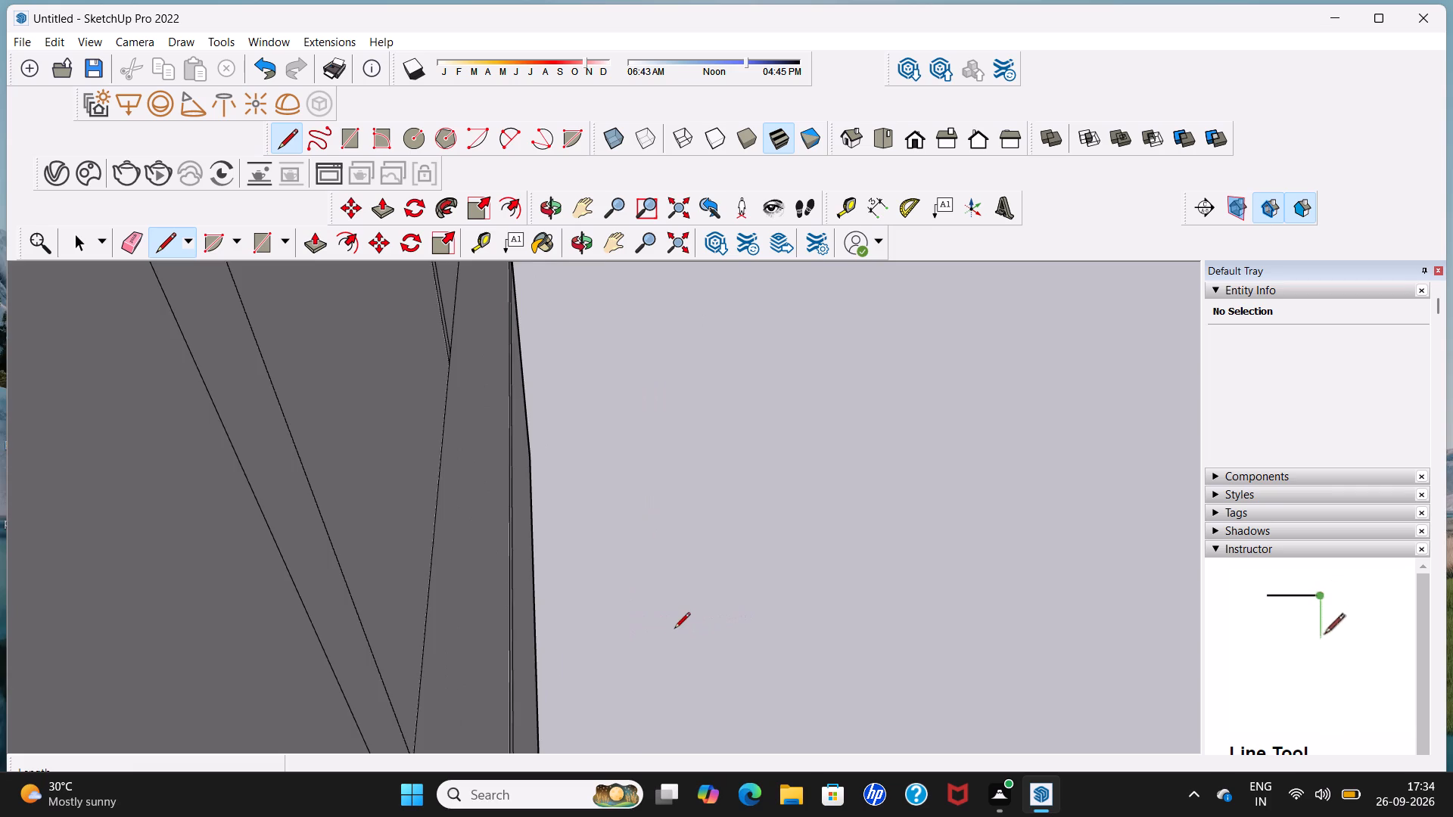
scroll(674, 629, down, 10)
scroll(650, 618, up, 6)
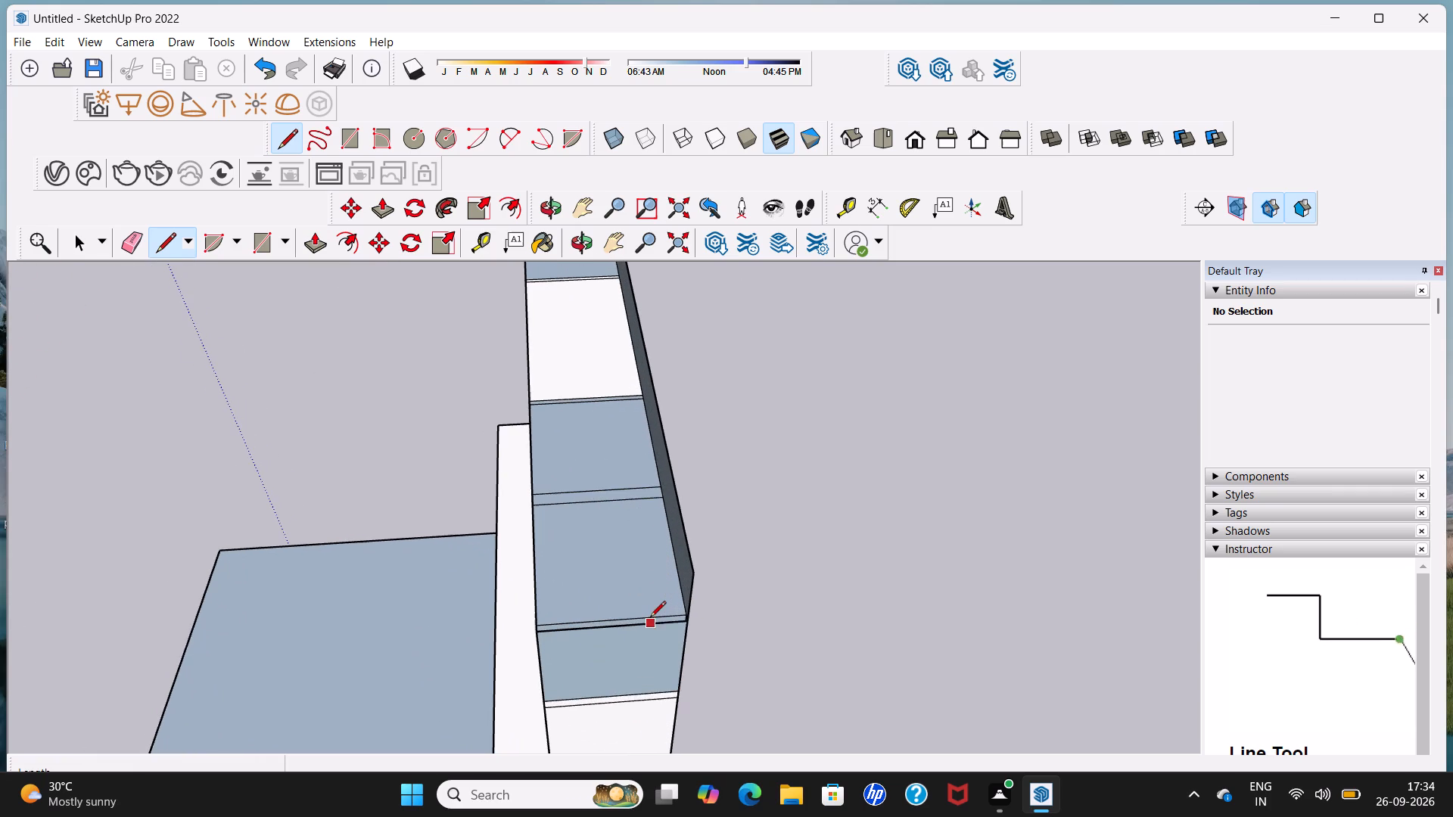
shift+middle_drag(650, 618, 764, 541)
scroll(775, 544, up, 2)
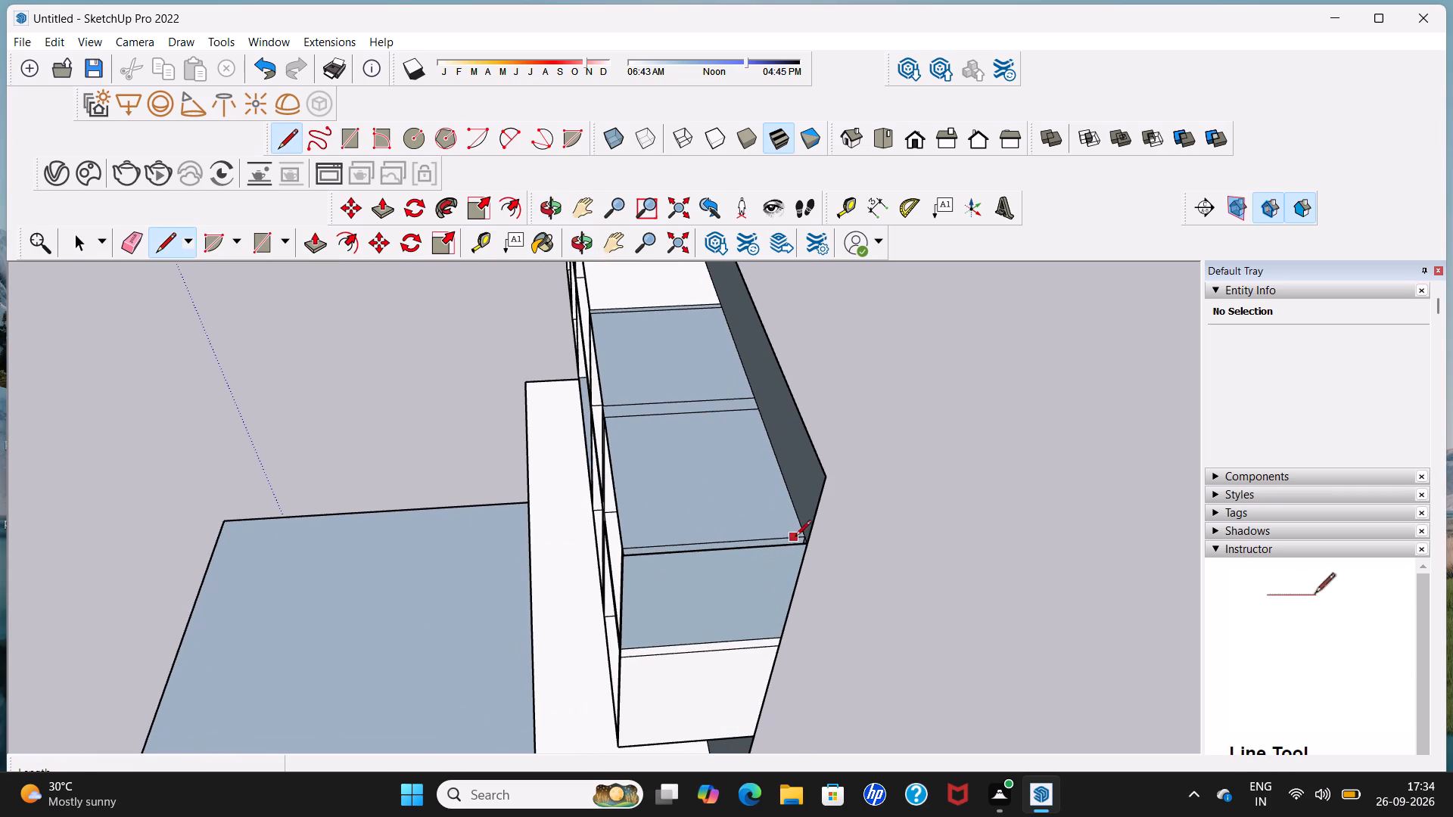
click(806, 538)
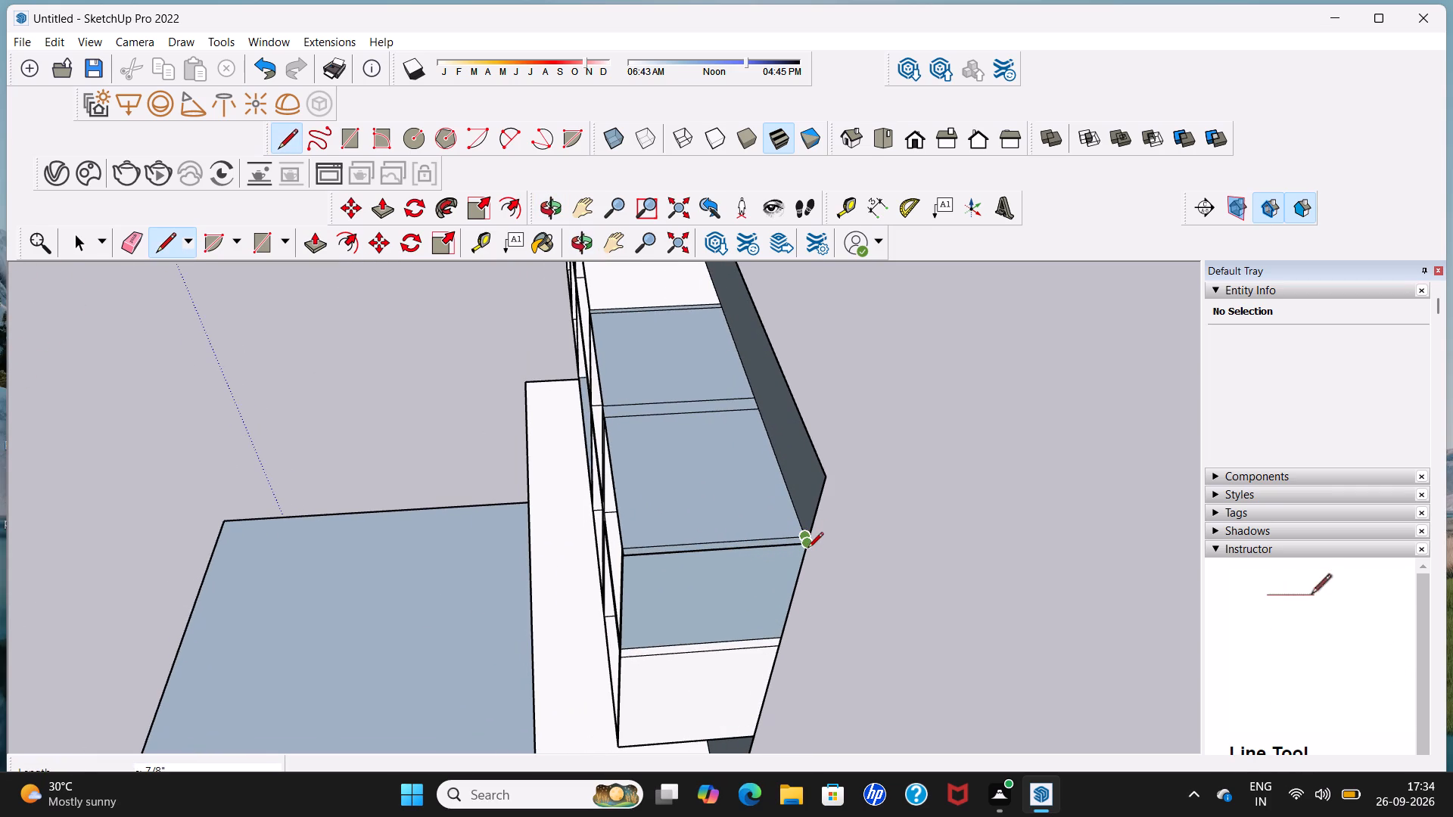
click(807, 549)
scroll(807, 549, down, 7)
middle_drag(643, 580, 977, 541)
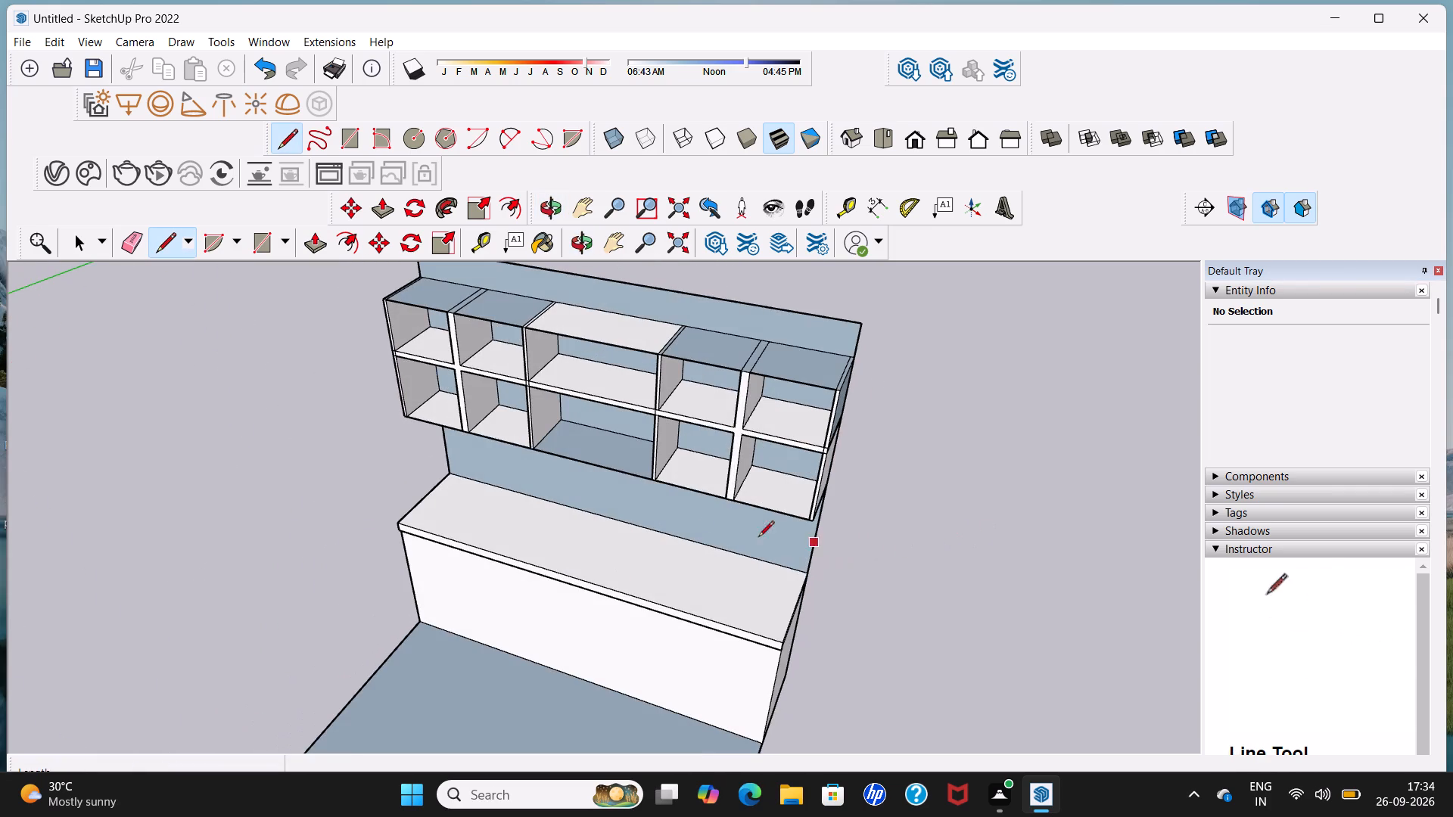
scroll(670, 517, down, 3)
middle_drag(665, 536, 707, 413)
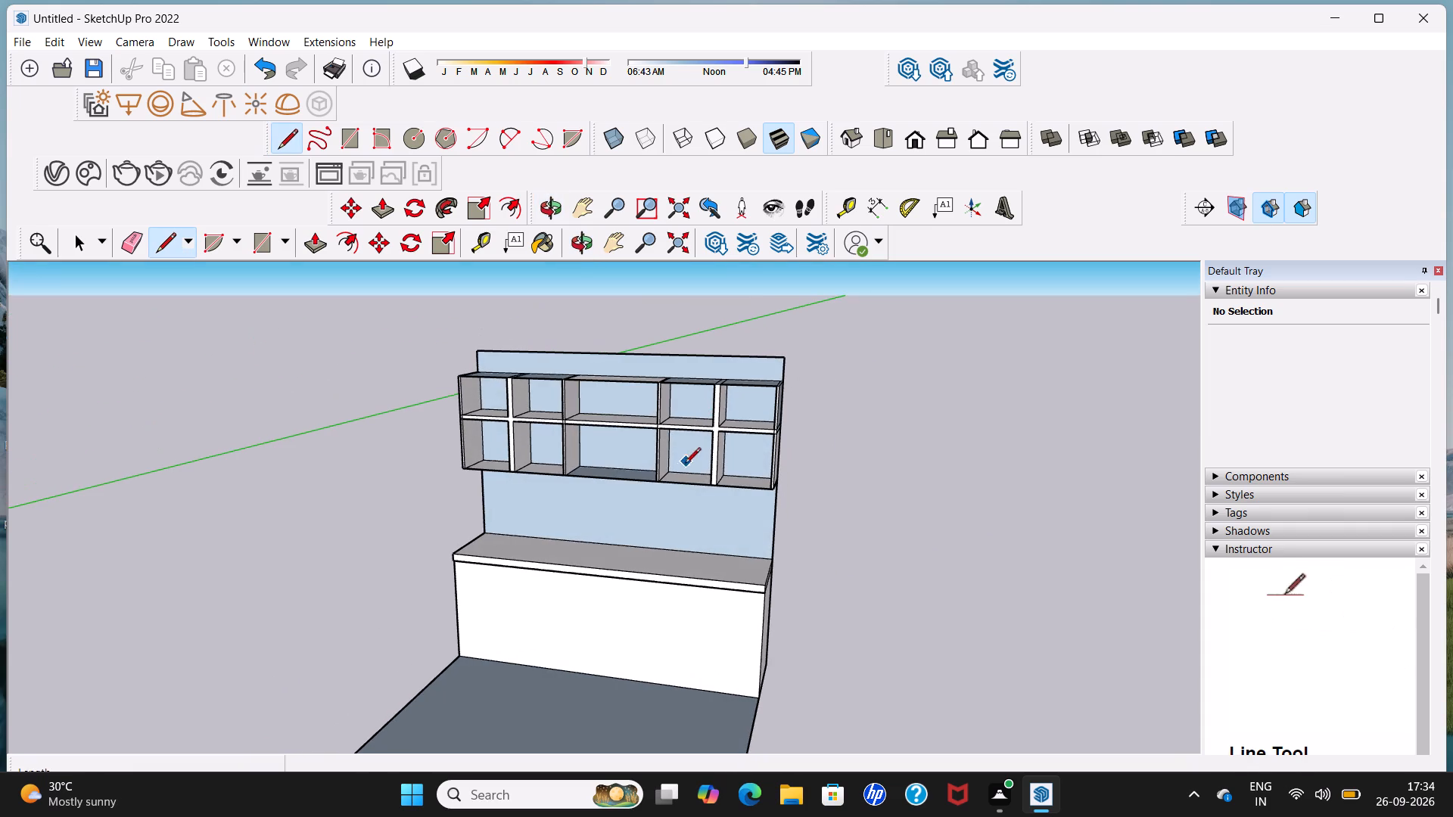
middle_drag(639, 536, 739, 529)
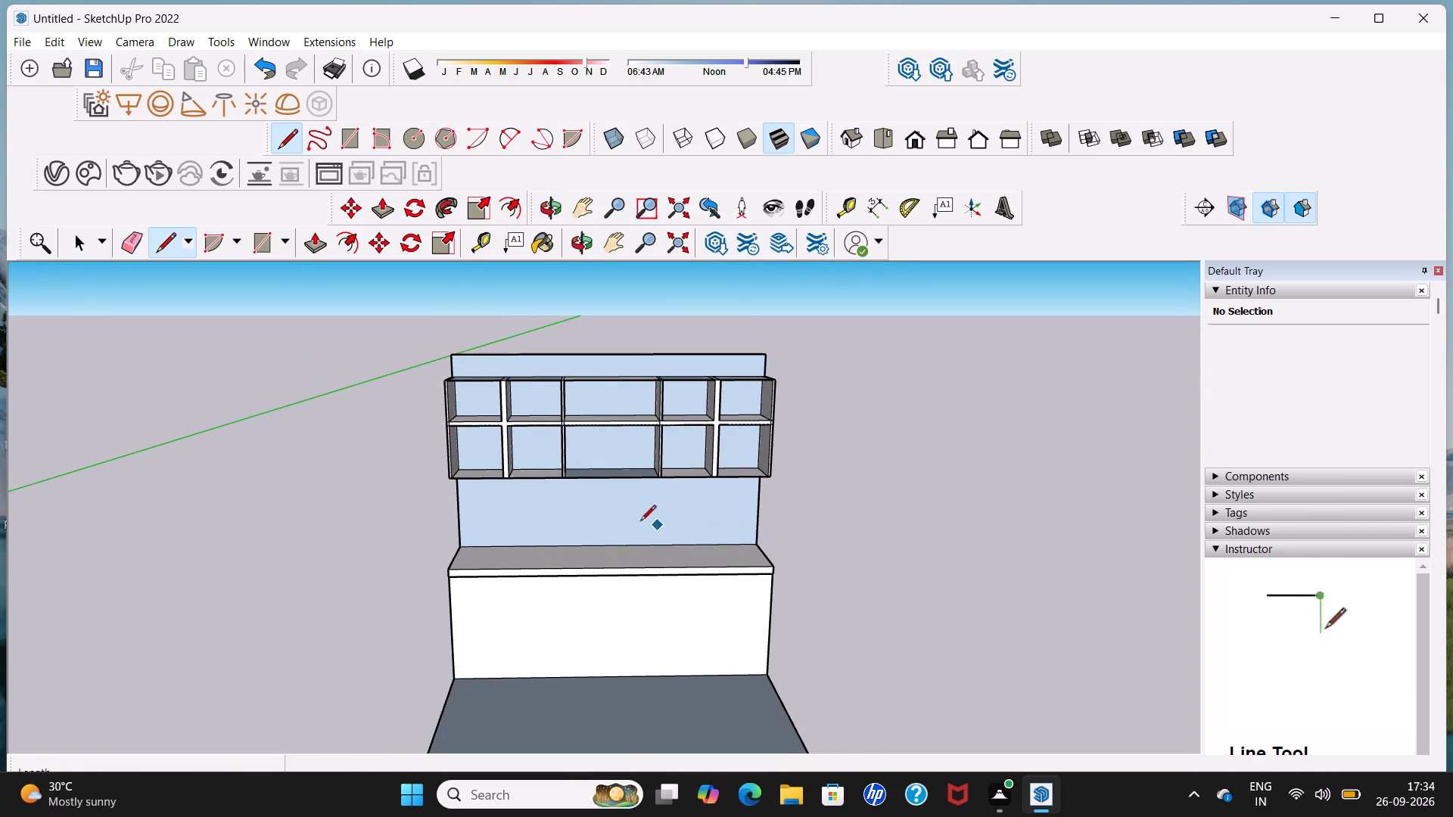
Draw a 10' line across the back wall just below the upper cabinet's underside, from one wall edge to the other.
middle_drag(624, 510, 604, 586)
middle_drag(605, 546, 630, 457)
scroll(627, 463, up, 5)
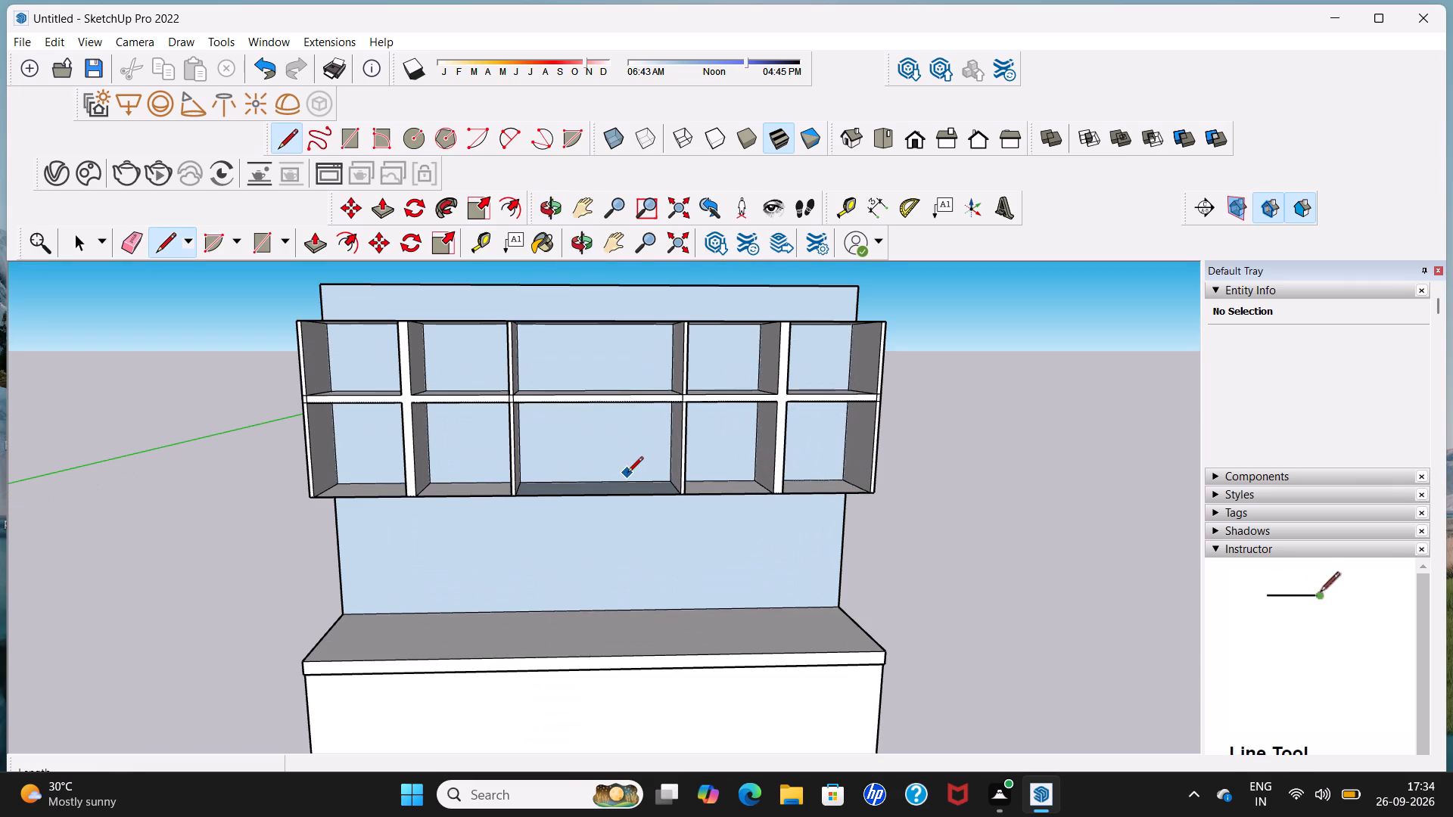
middle_drag(496, 483, 497, 493)
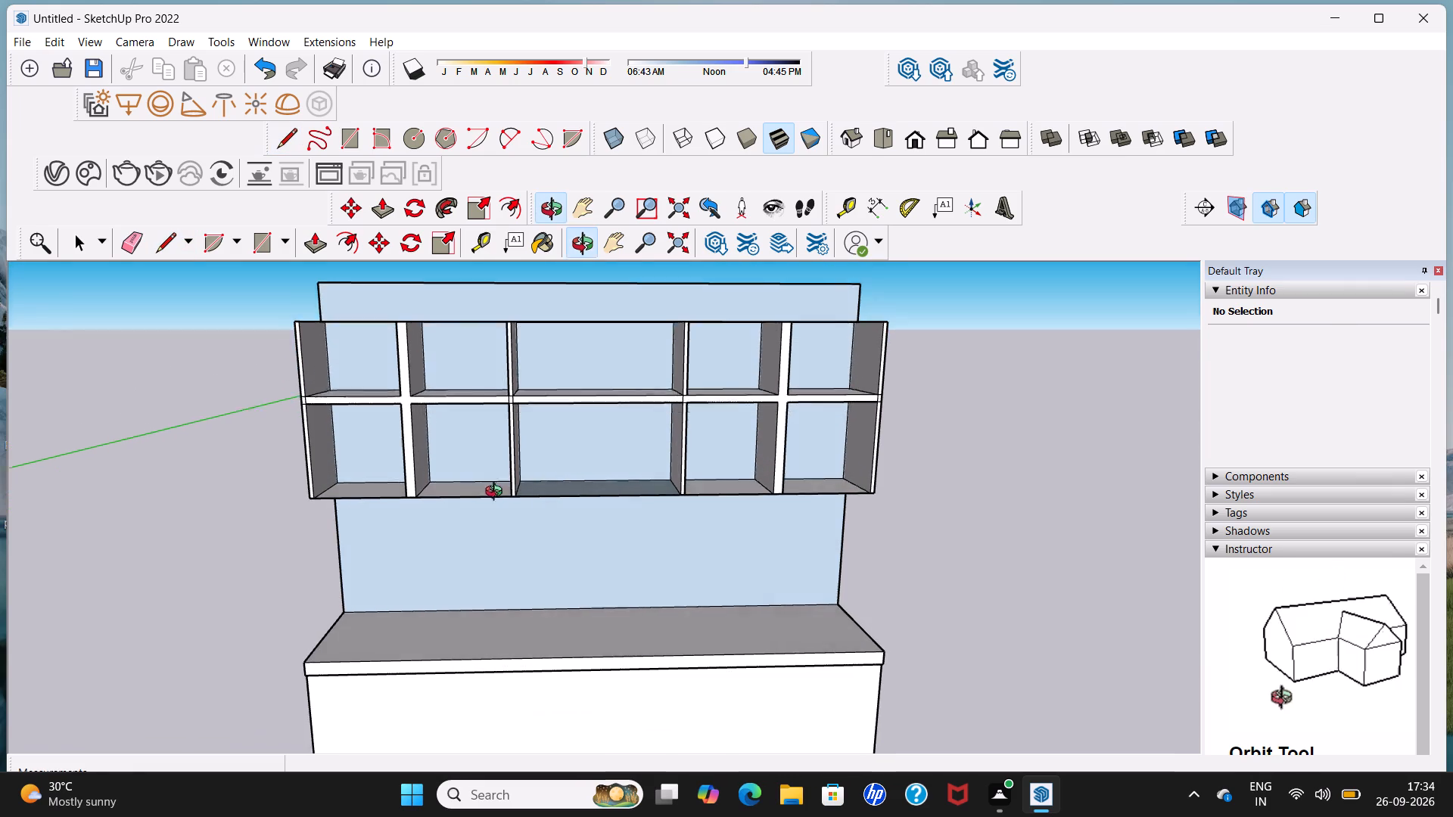
middle_drag(497, 493, 507, 528)
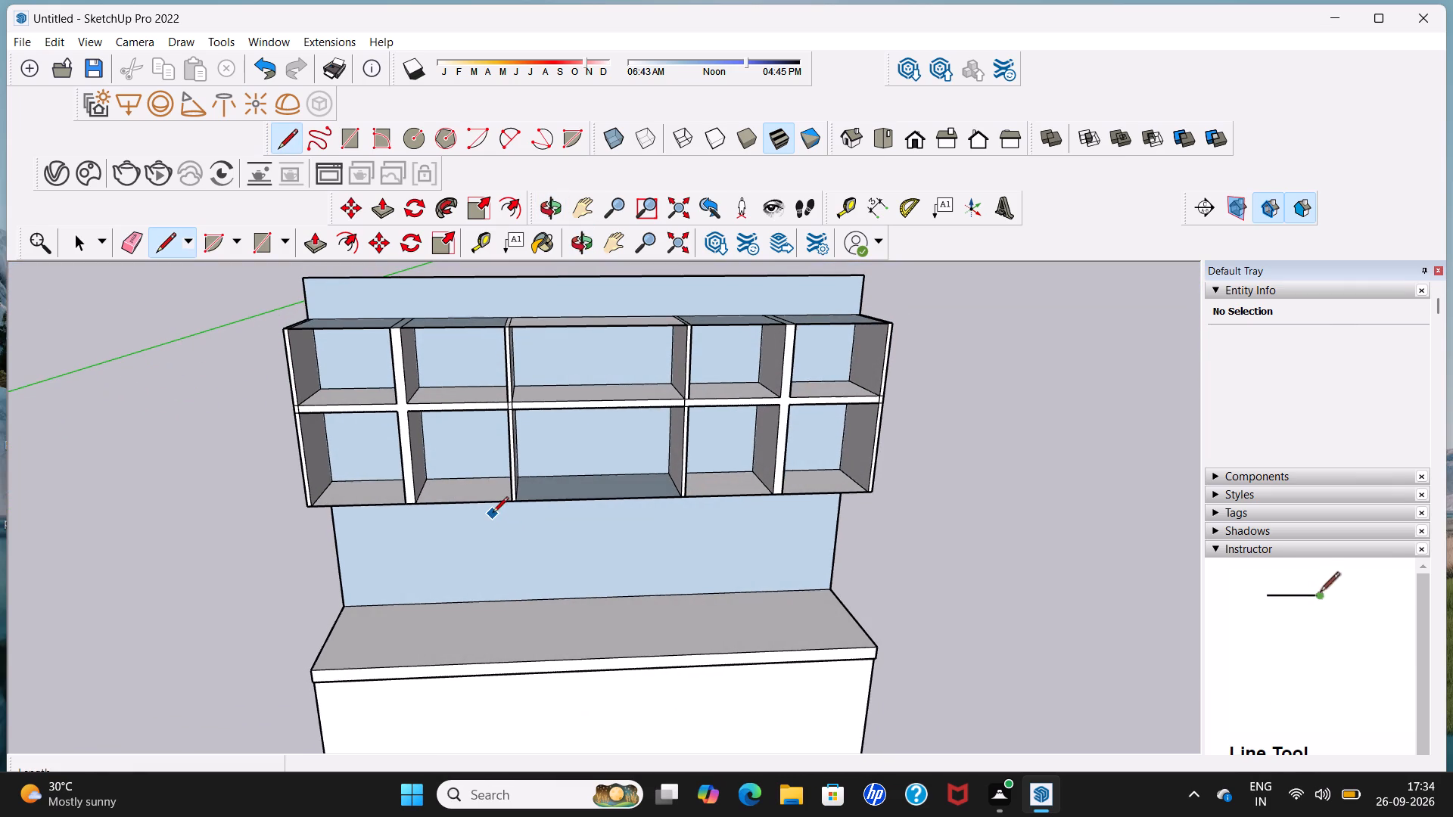
scroll(493, 514, down, 2)
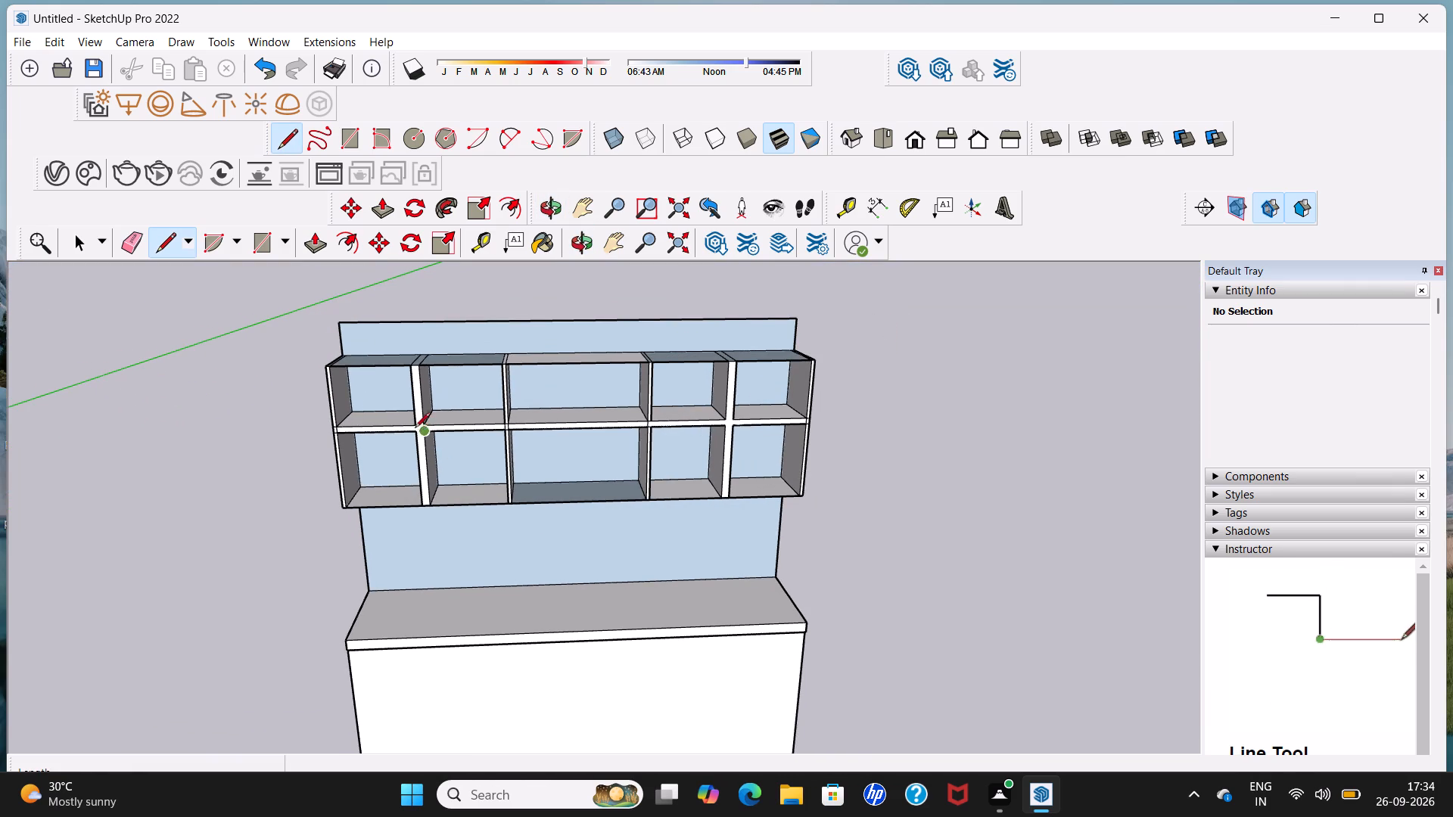
middle_drag(462, 562, 518, 471)
scroll(425, 513, up, 5)
scroll(356, 516, up, 4)
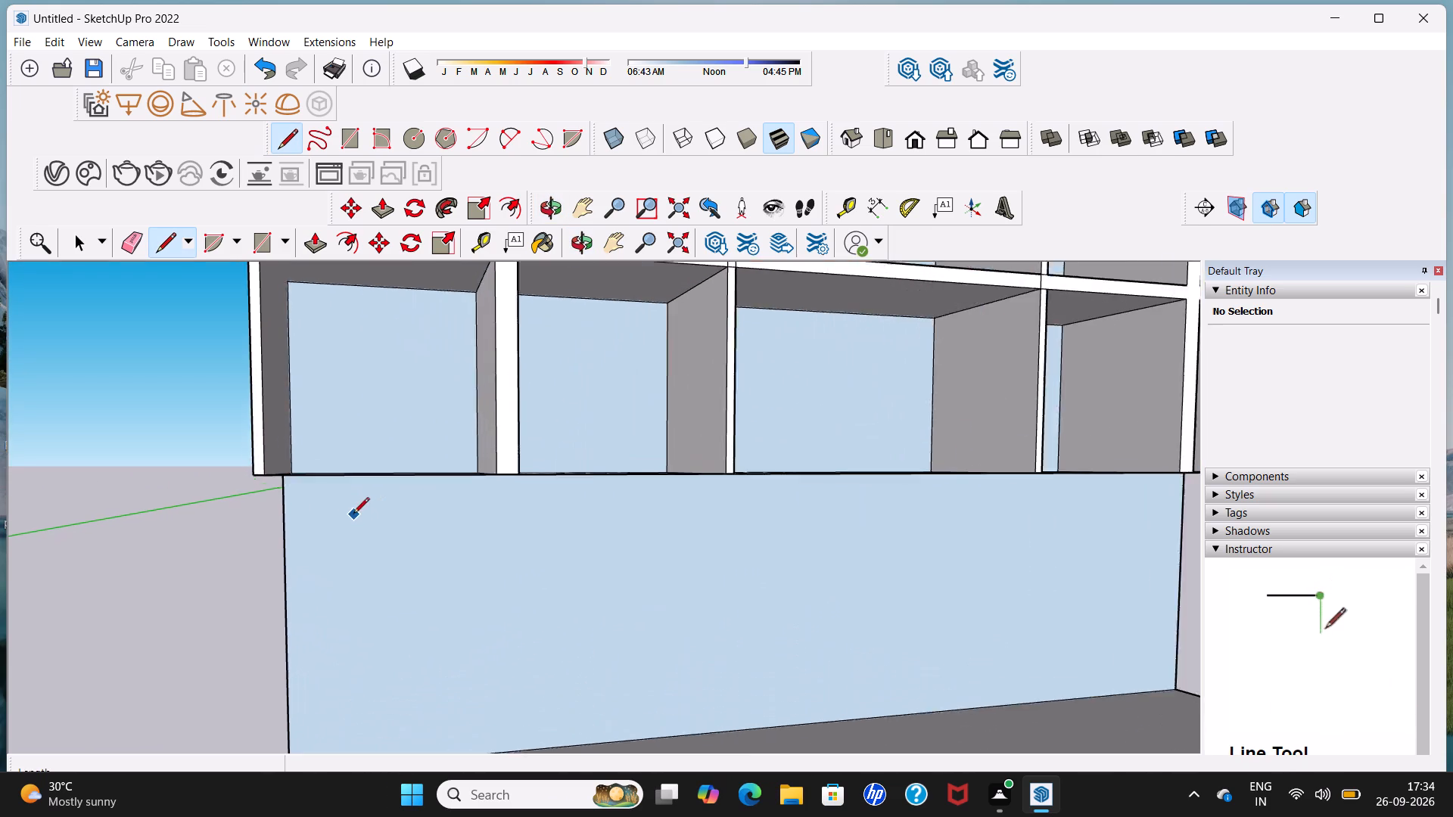
scroll(353, 514, up, 1)
scroll(256, 543, up, 2)
middle_drag(285, 518, 316, 460)
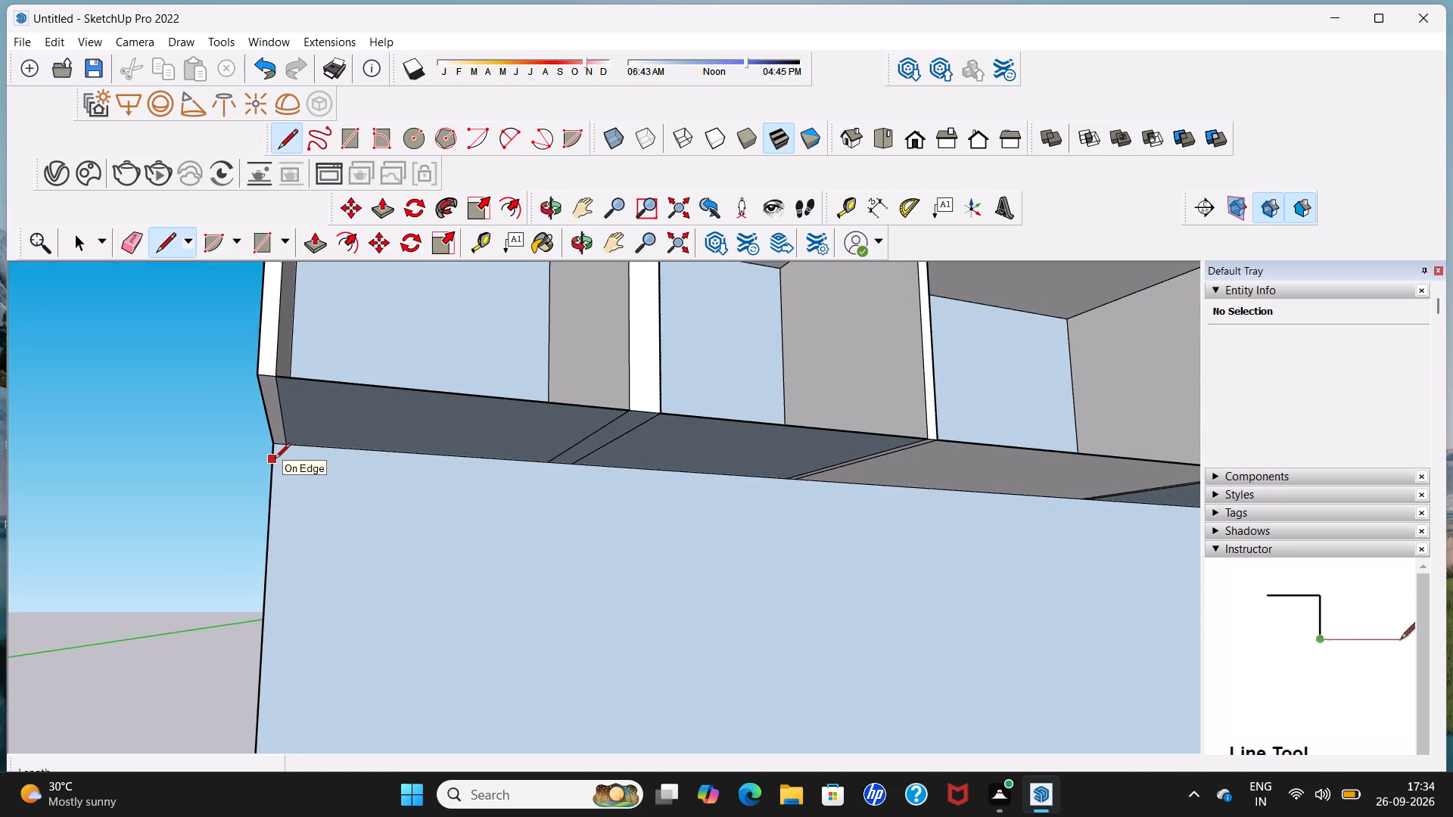
click(275, 460)
scroll(420, 464, down, 5)
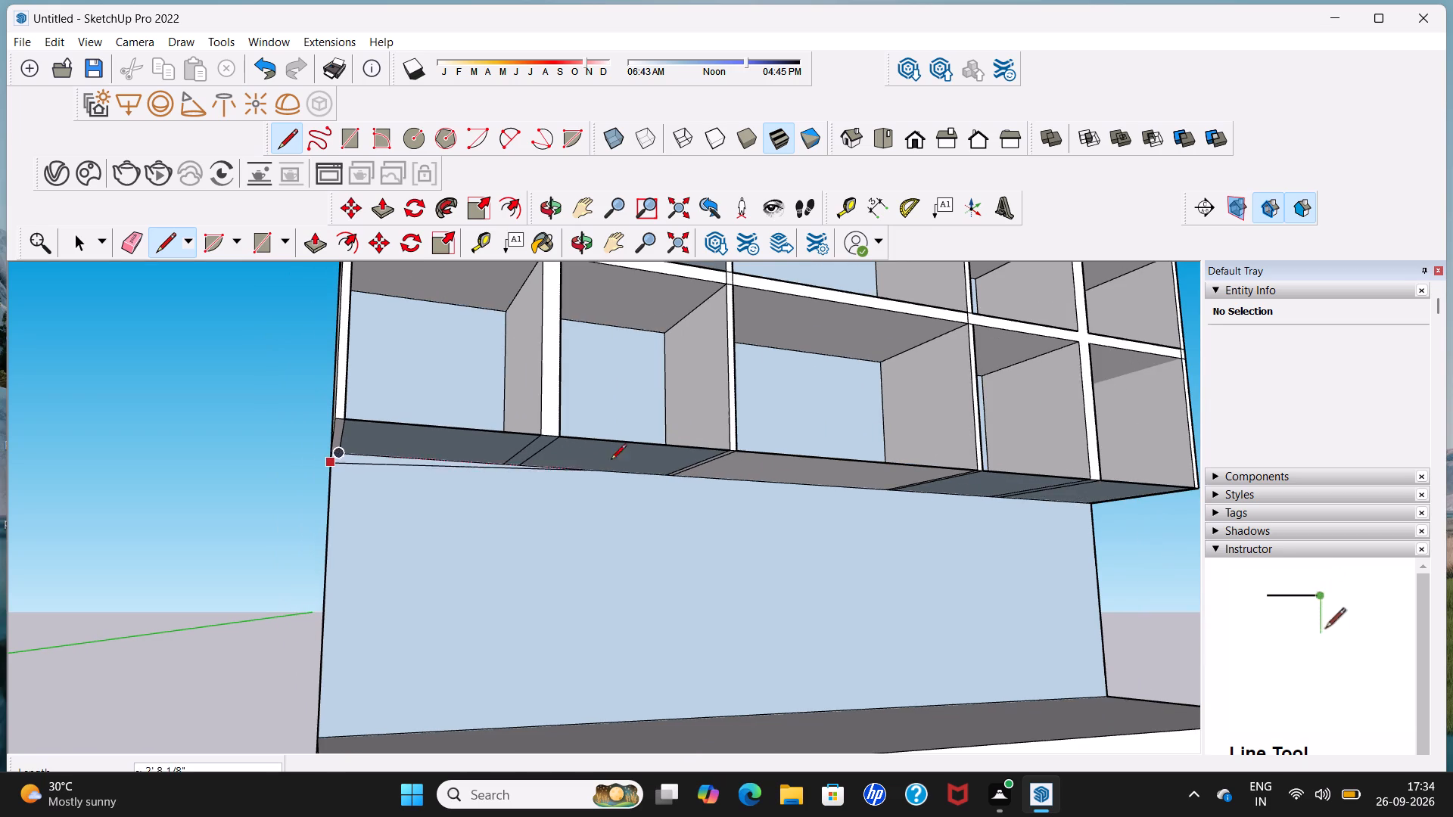
click(1092, 517)
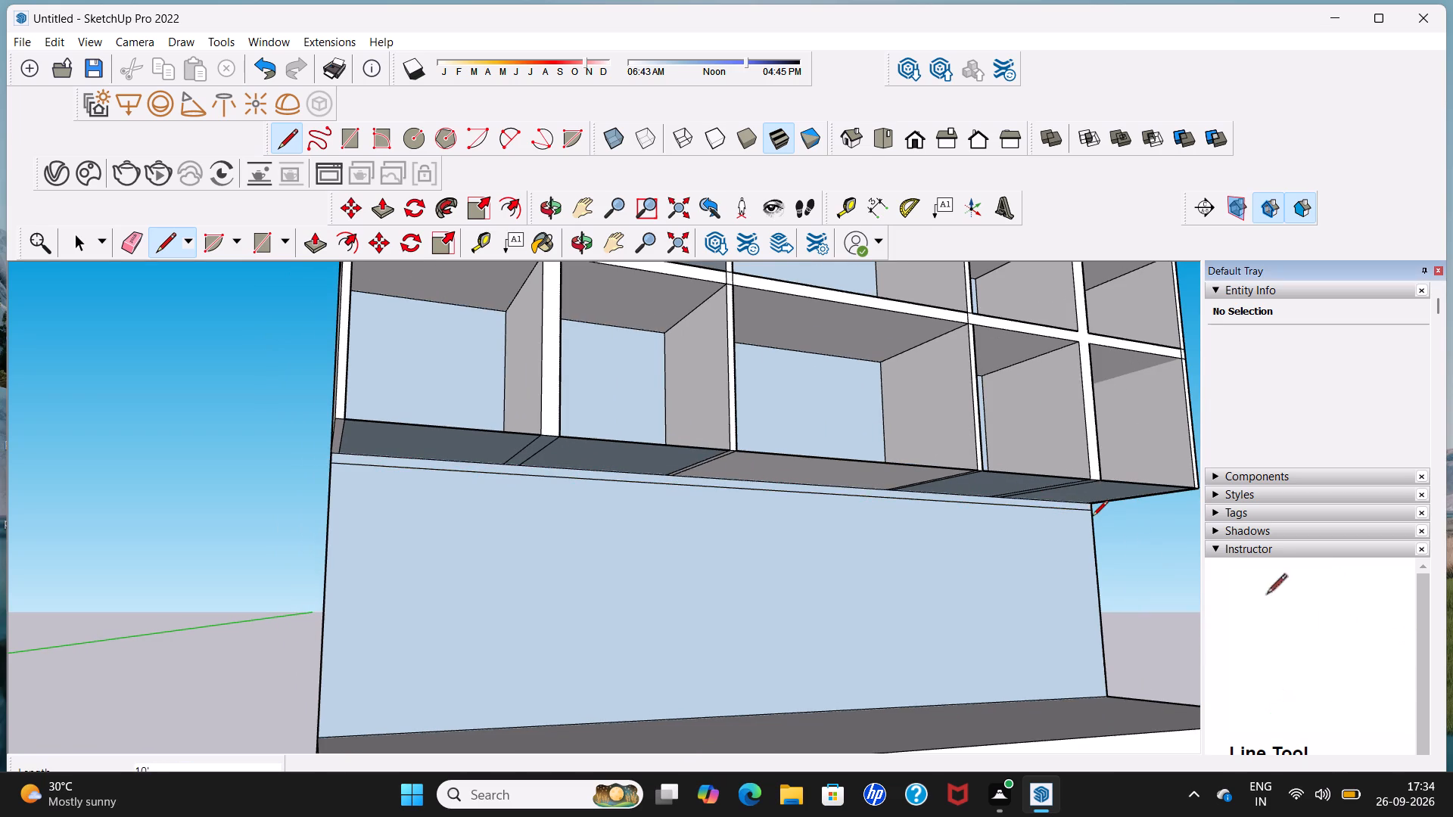
Push/Pull the narrow back-wall strip below the upper cabinet forward 1' 5 1/16" to form a full-depth bottom panel.
scroll(1092, 517, down, 5)
middle_drag(1084, 514, 796, 527)
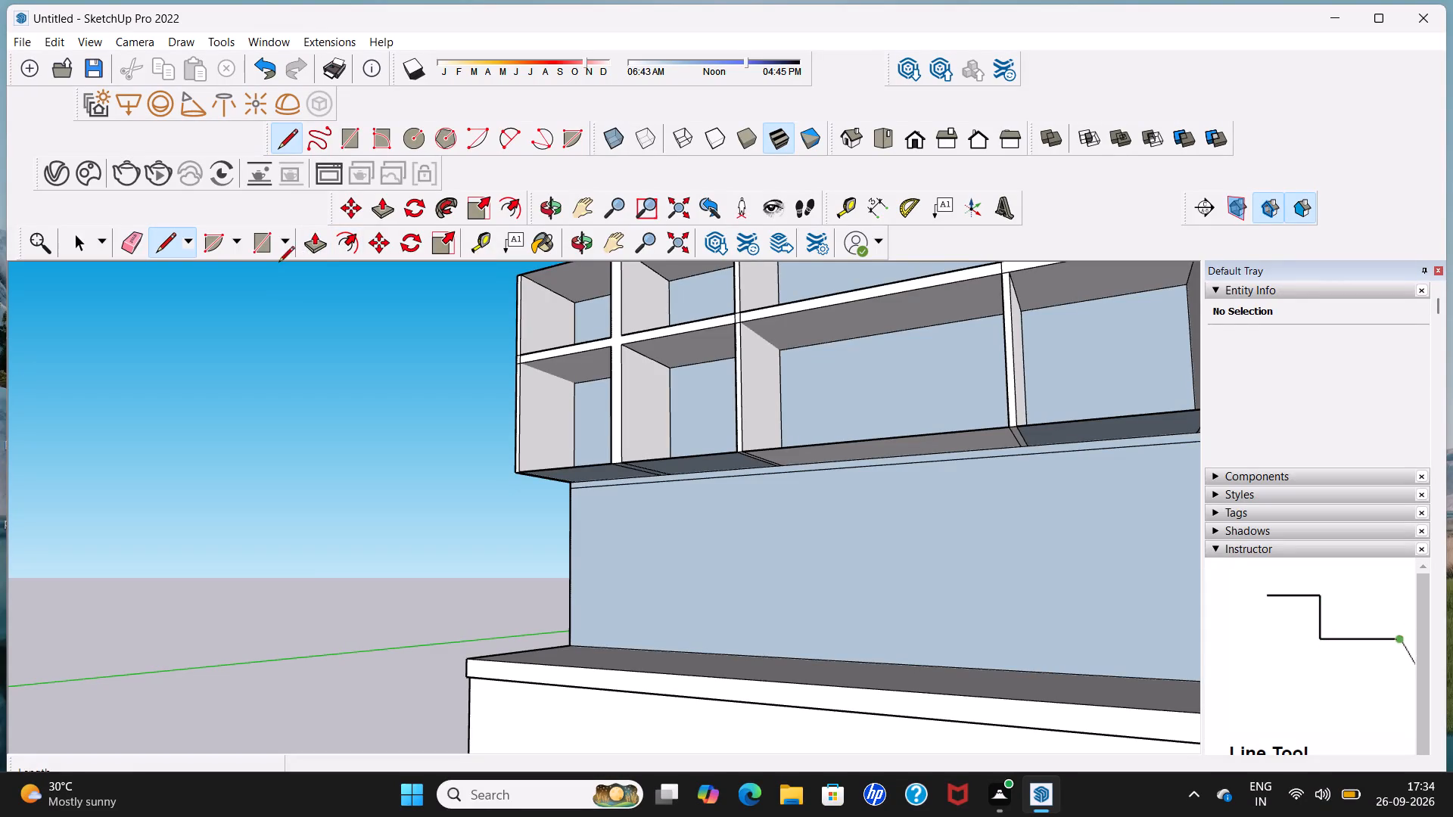
click(321, 246)
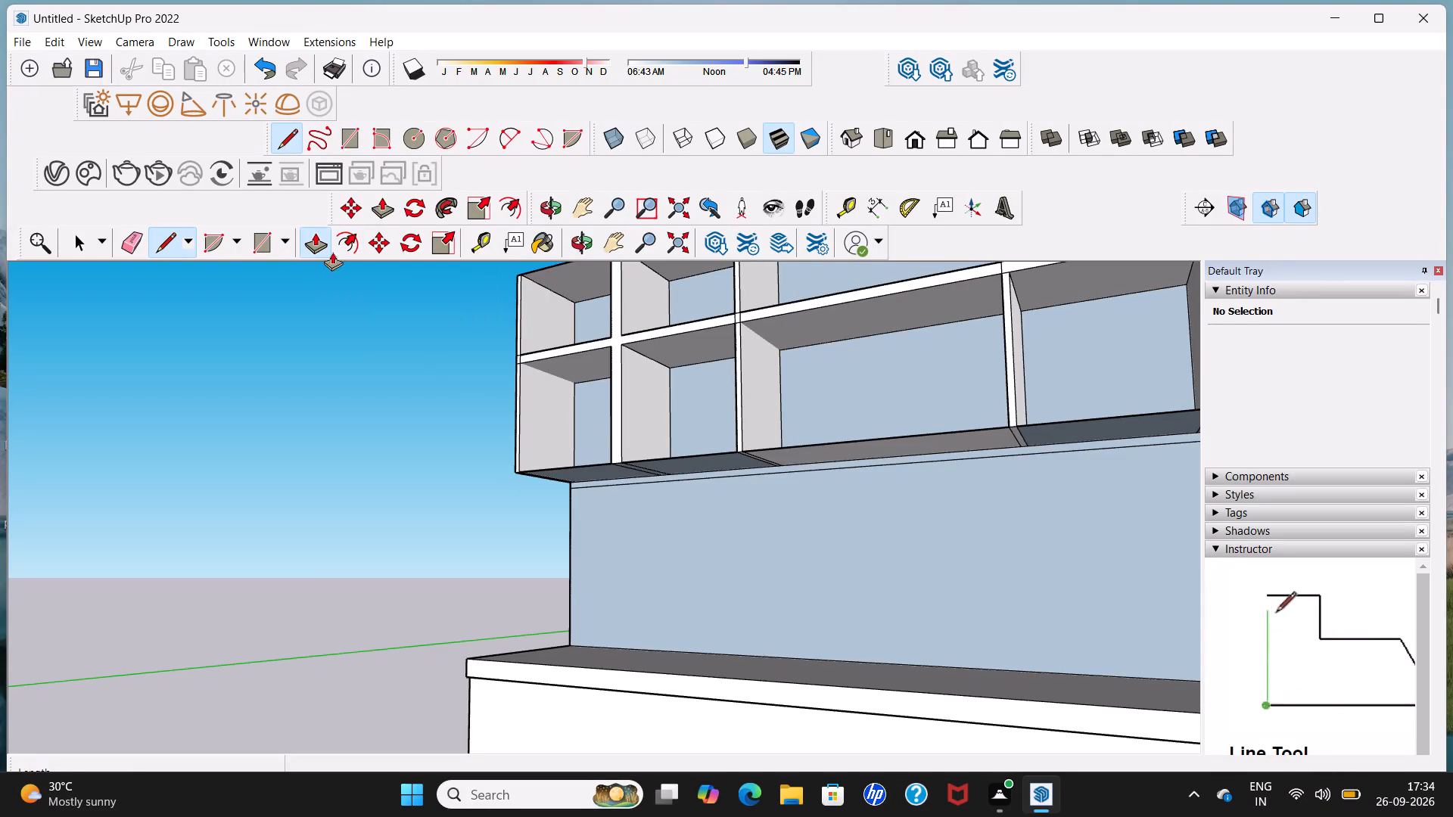
middle_drag(530, 391, 324, 380)
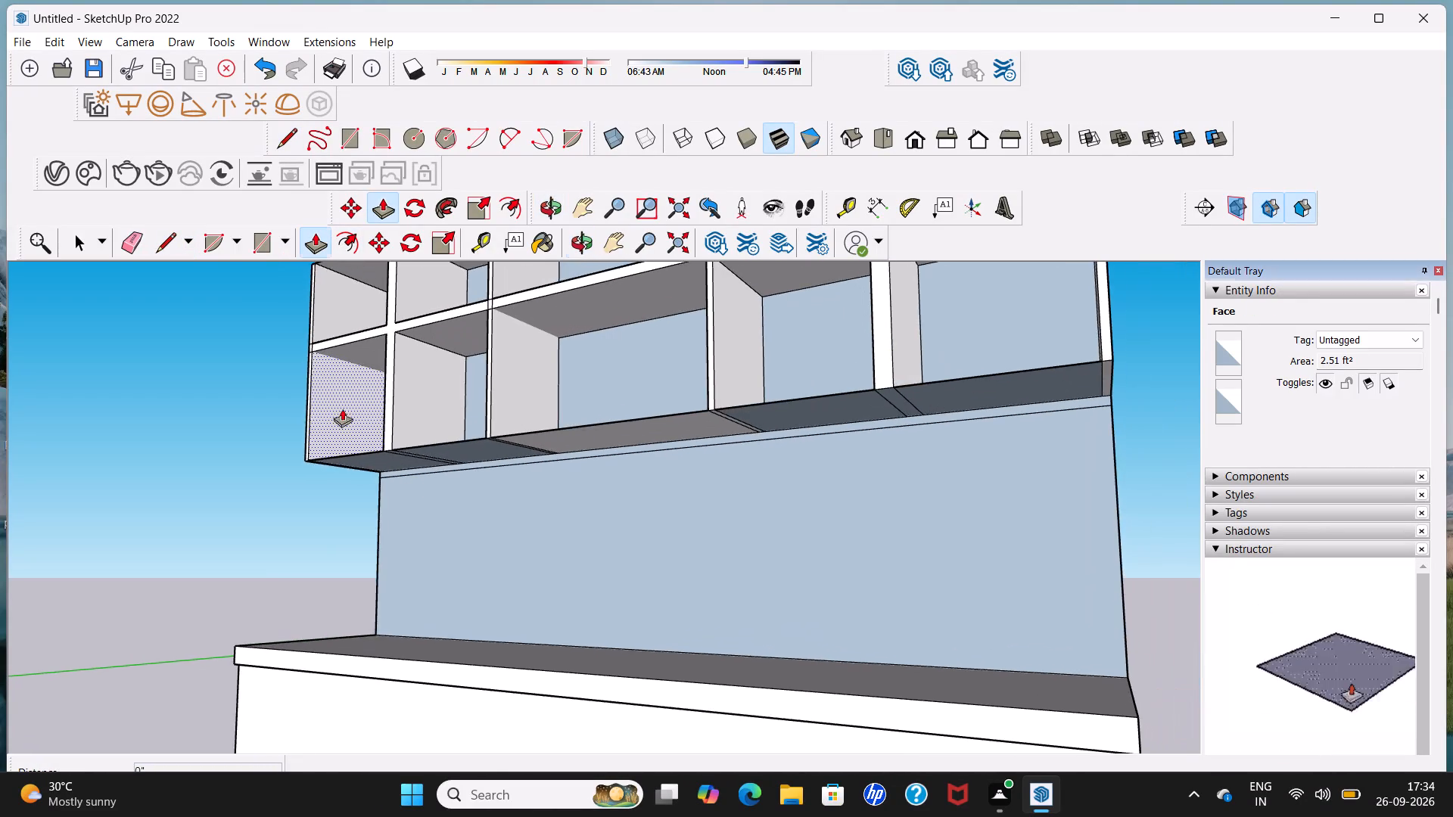
scroll(745, 535, up, 3)
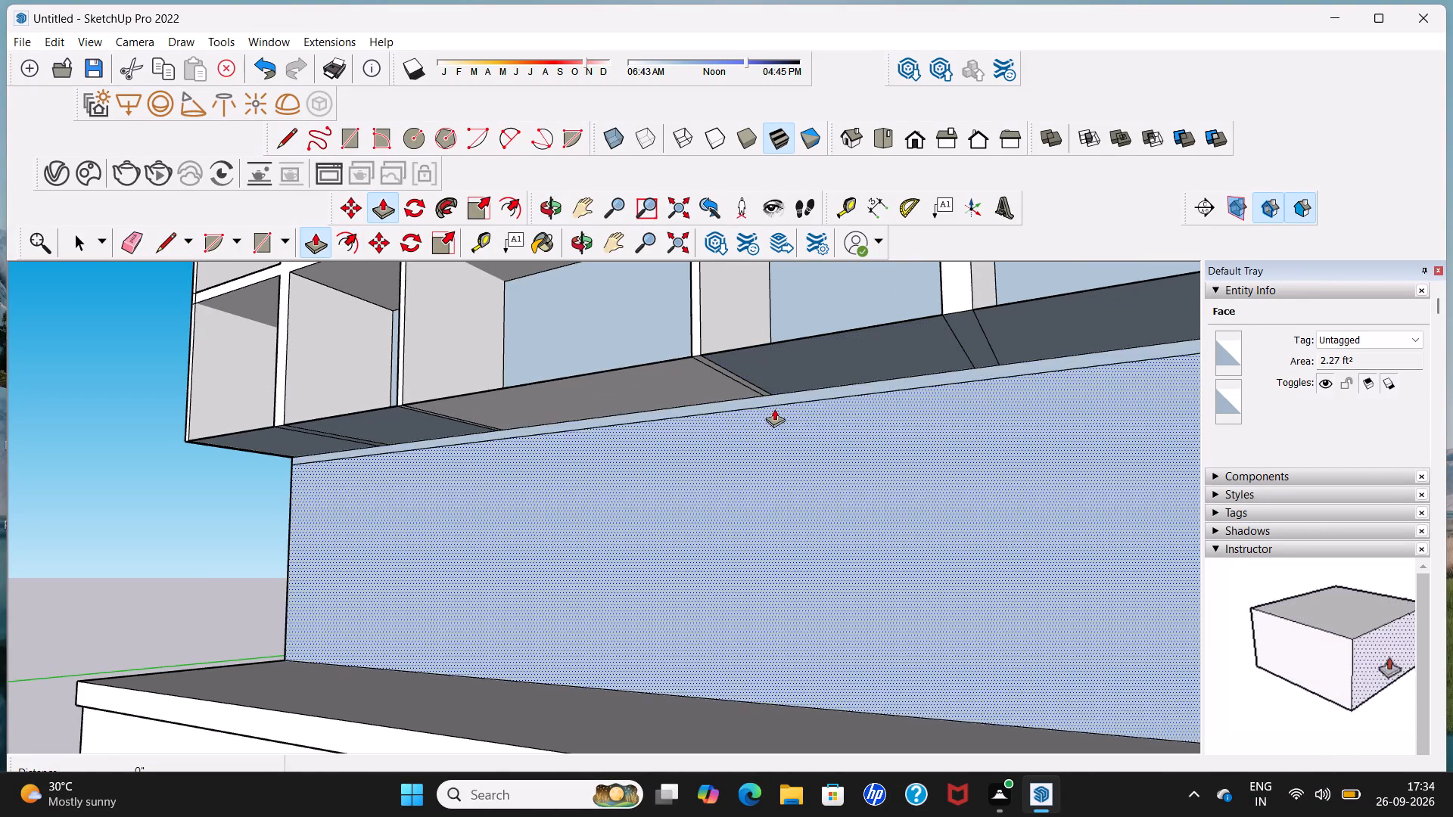
scroll(694, 393, up, 3)
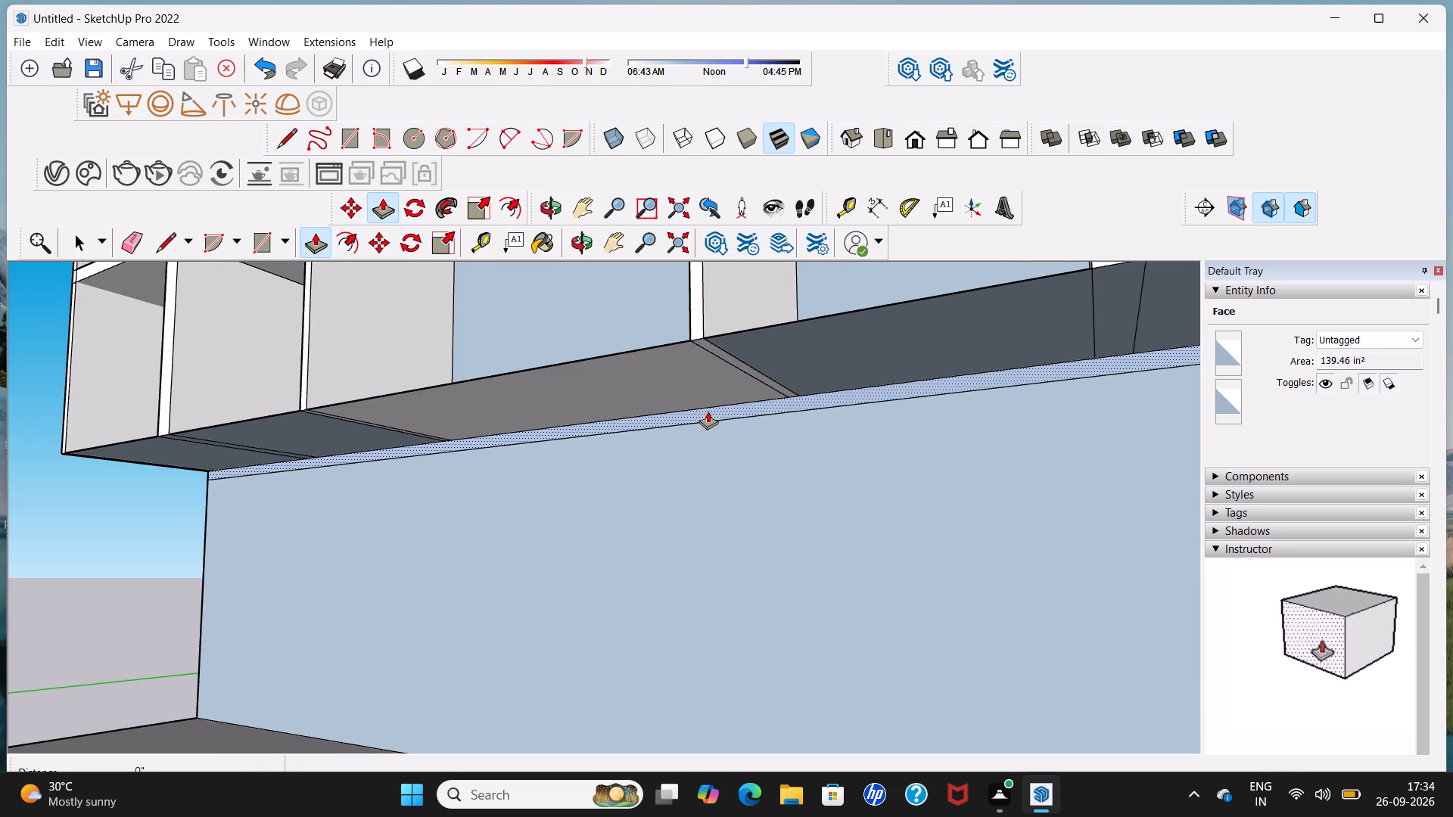
click(708, 411)
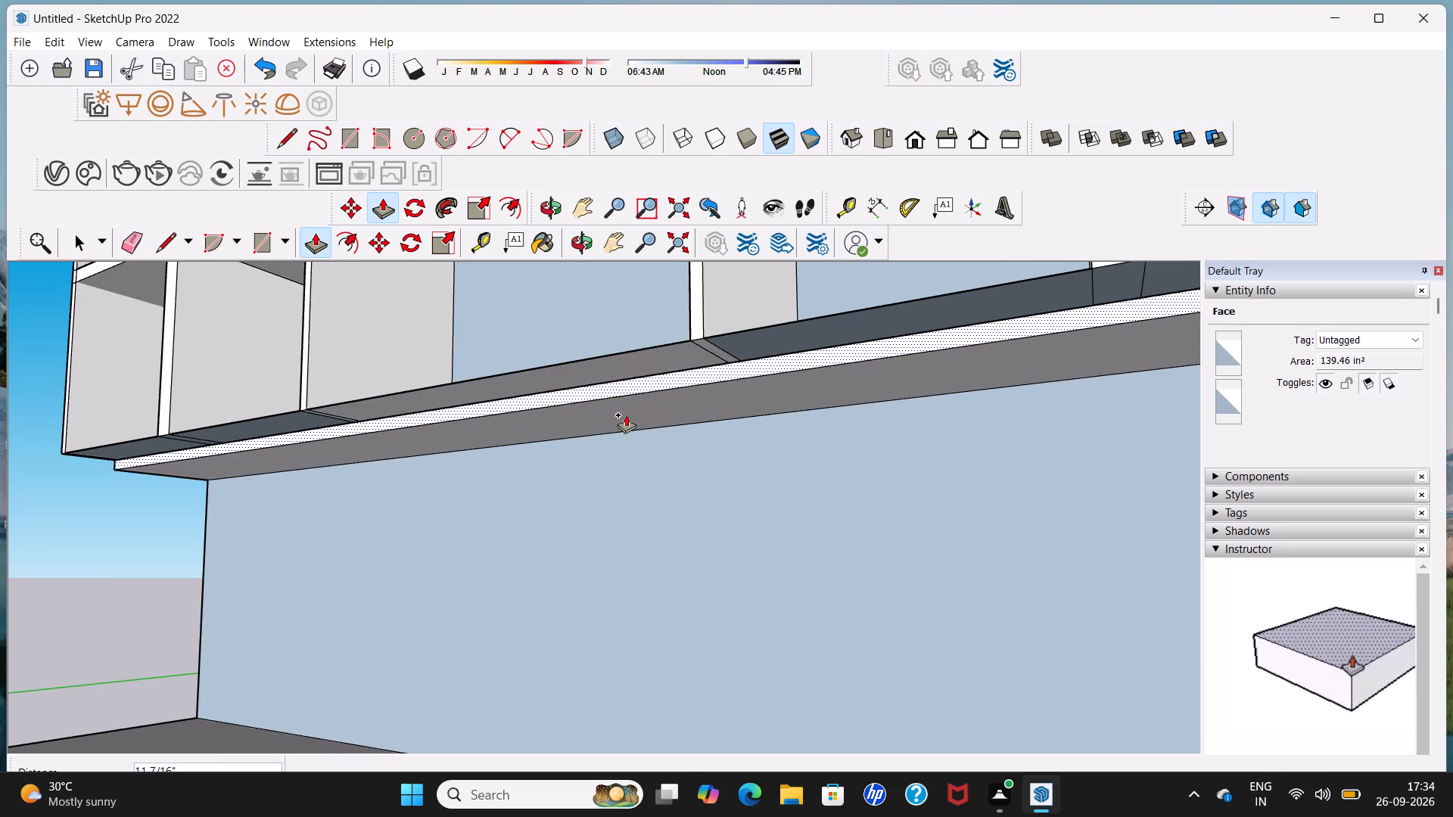
click(628, 347)
Draw a 10' line across the back wall just above the upper cabinet's top, from one wall edge to the other.
scroll(628, 347, down, 13)
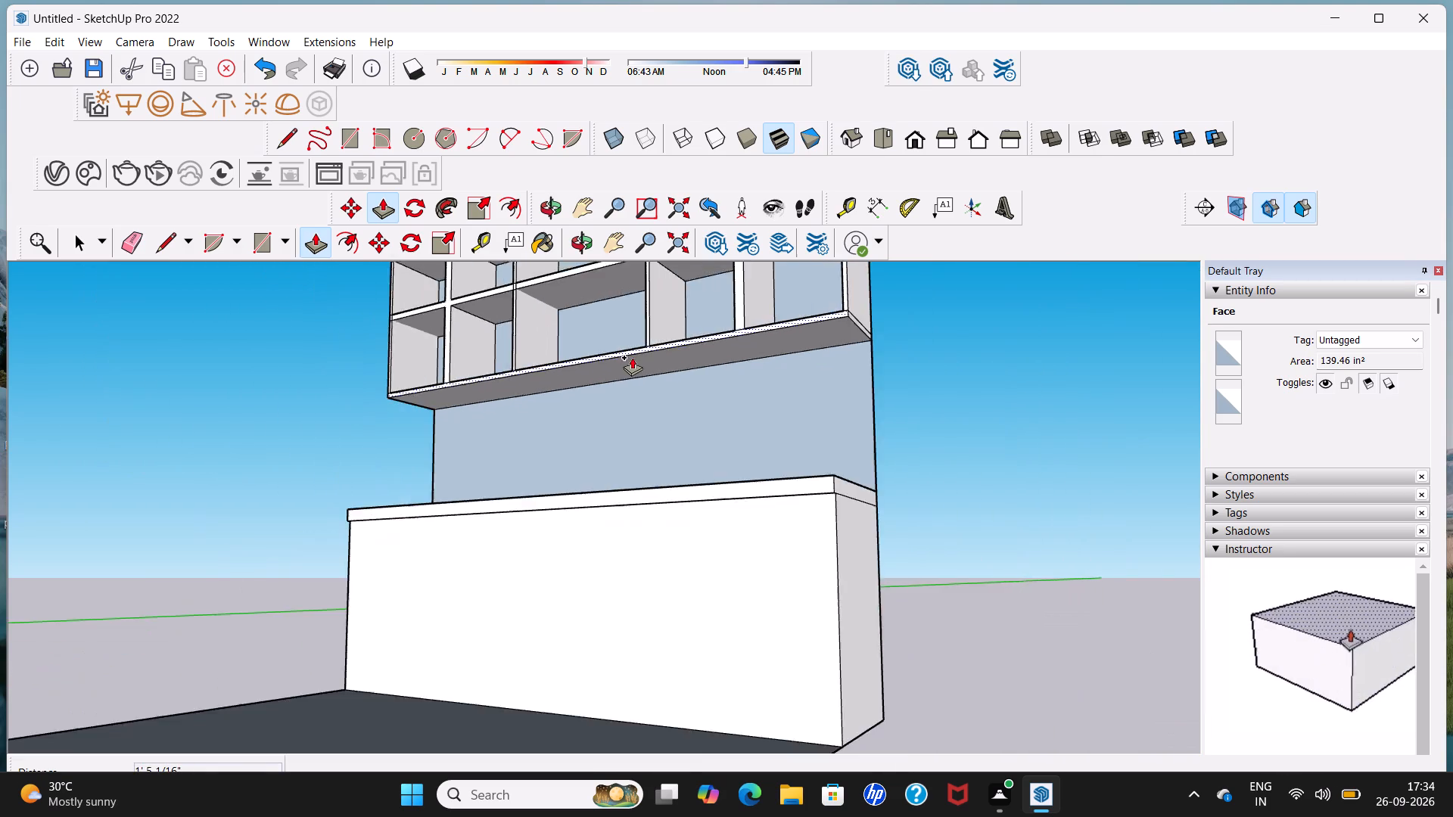
scroll(632, 357, down, 6)
middle_drag(632, 358, 690, 502)
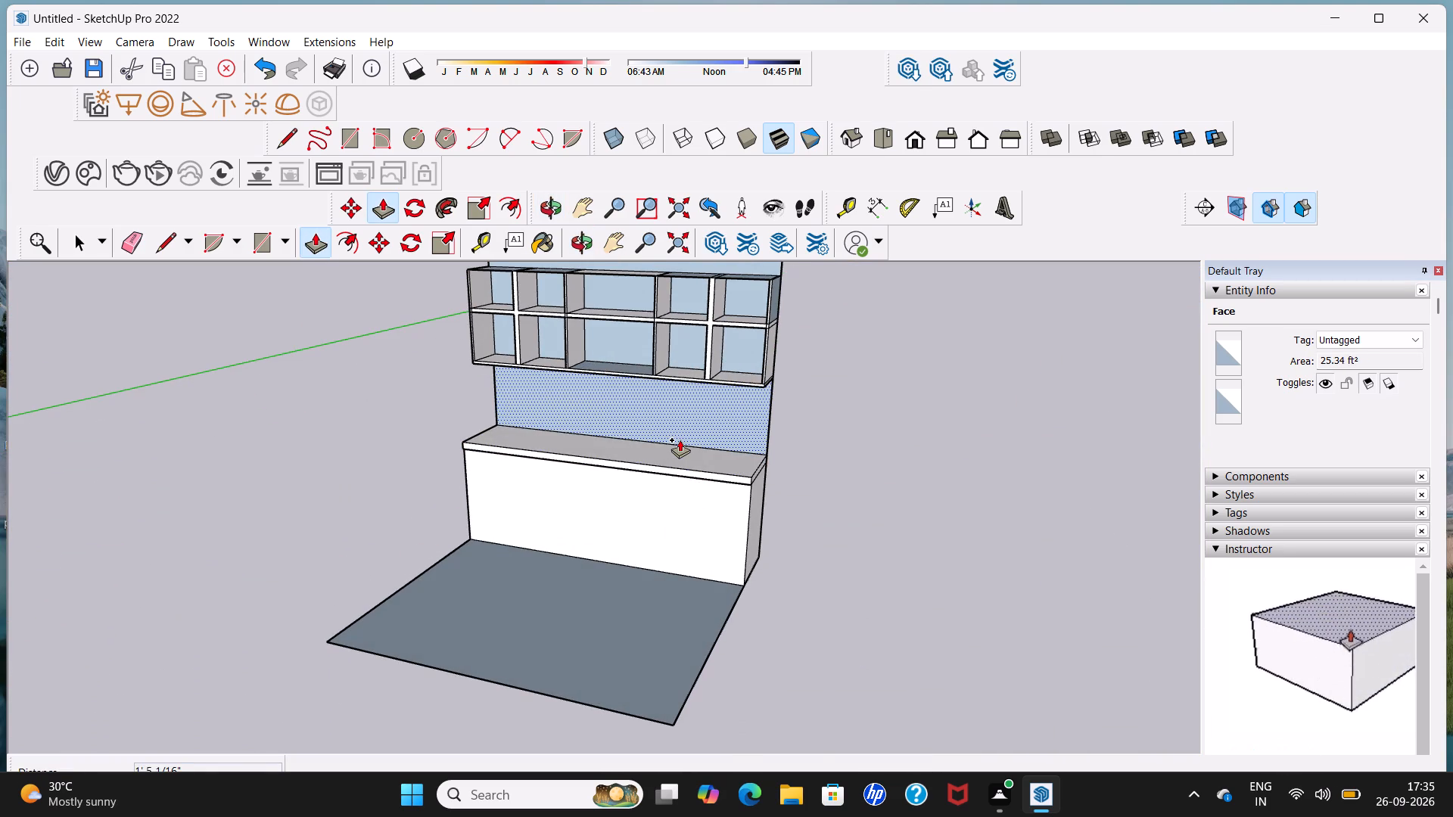
shift+middle_drag(680, 440, 790, 629)
middle_drag(776, 517, 885, 445)
scroll(742, 455, up, 5)
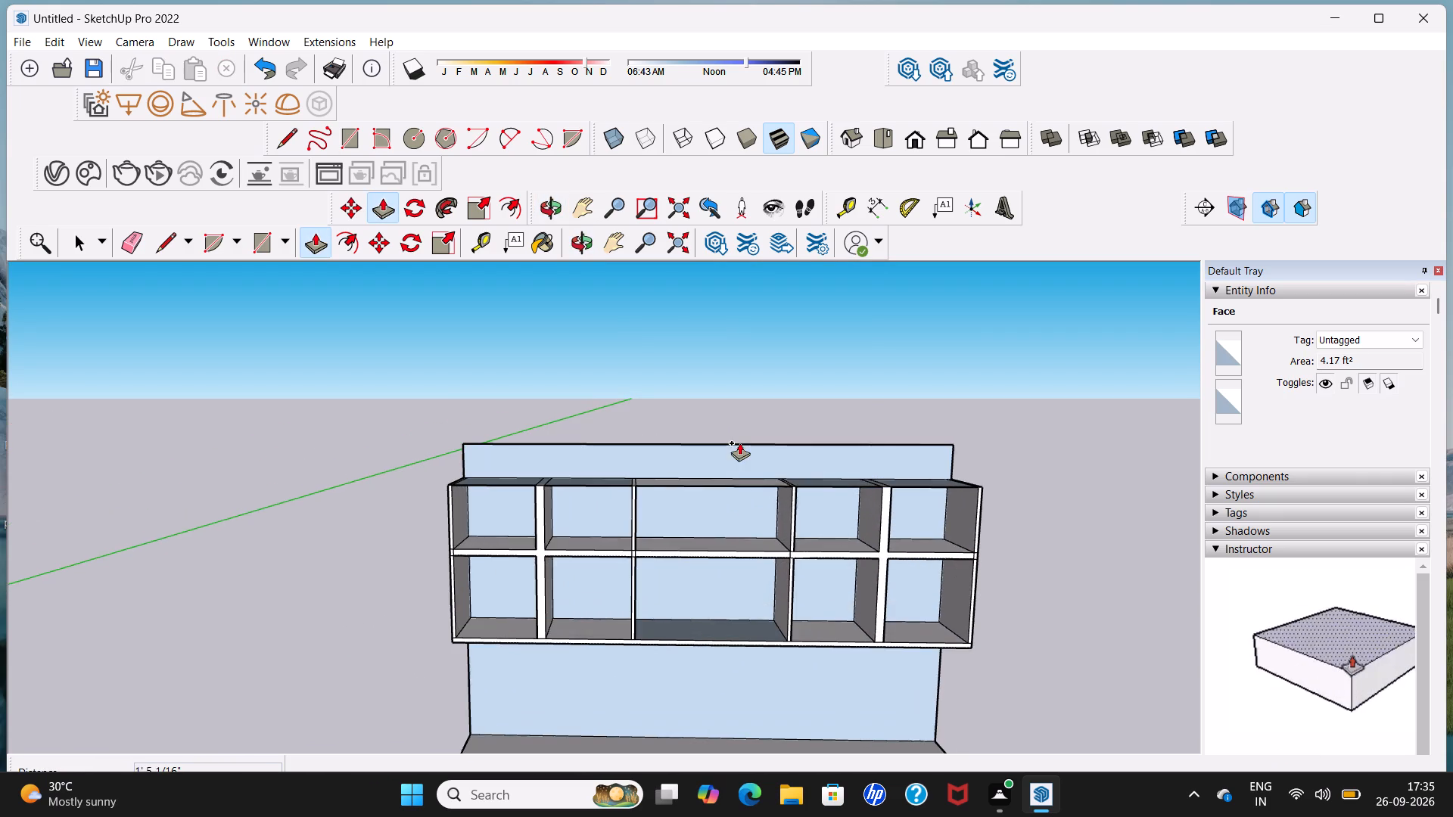
scroll(738, 455, up, 4)
key(space)
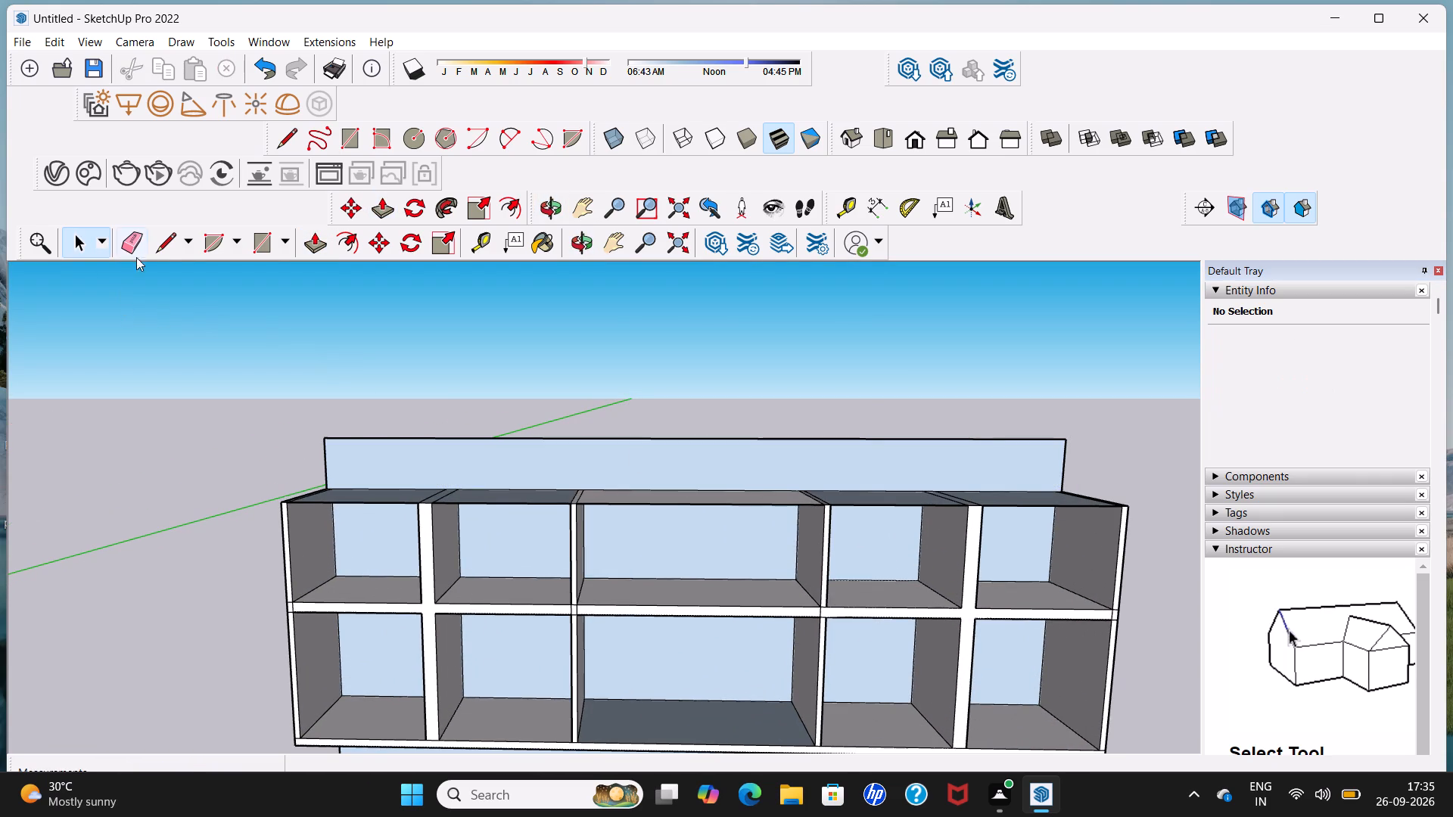
click(161, 252)
middle_drag(433, 418, 458, 527)
scroll(389, 493, up, 4)
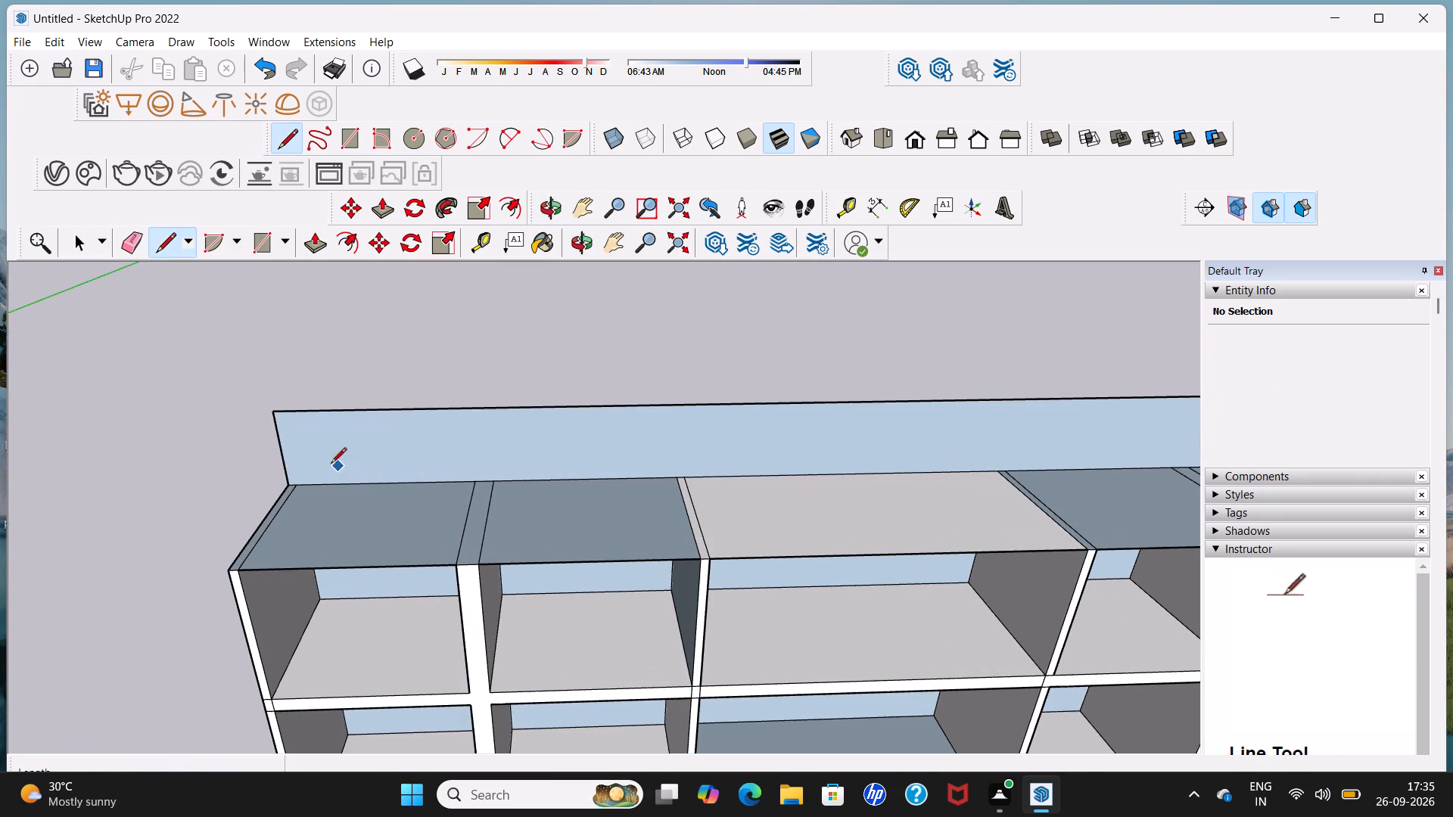
scroll(285, 474, up, 5)
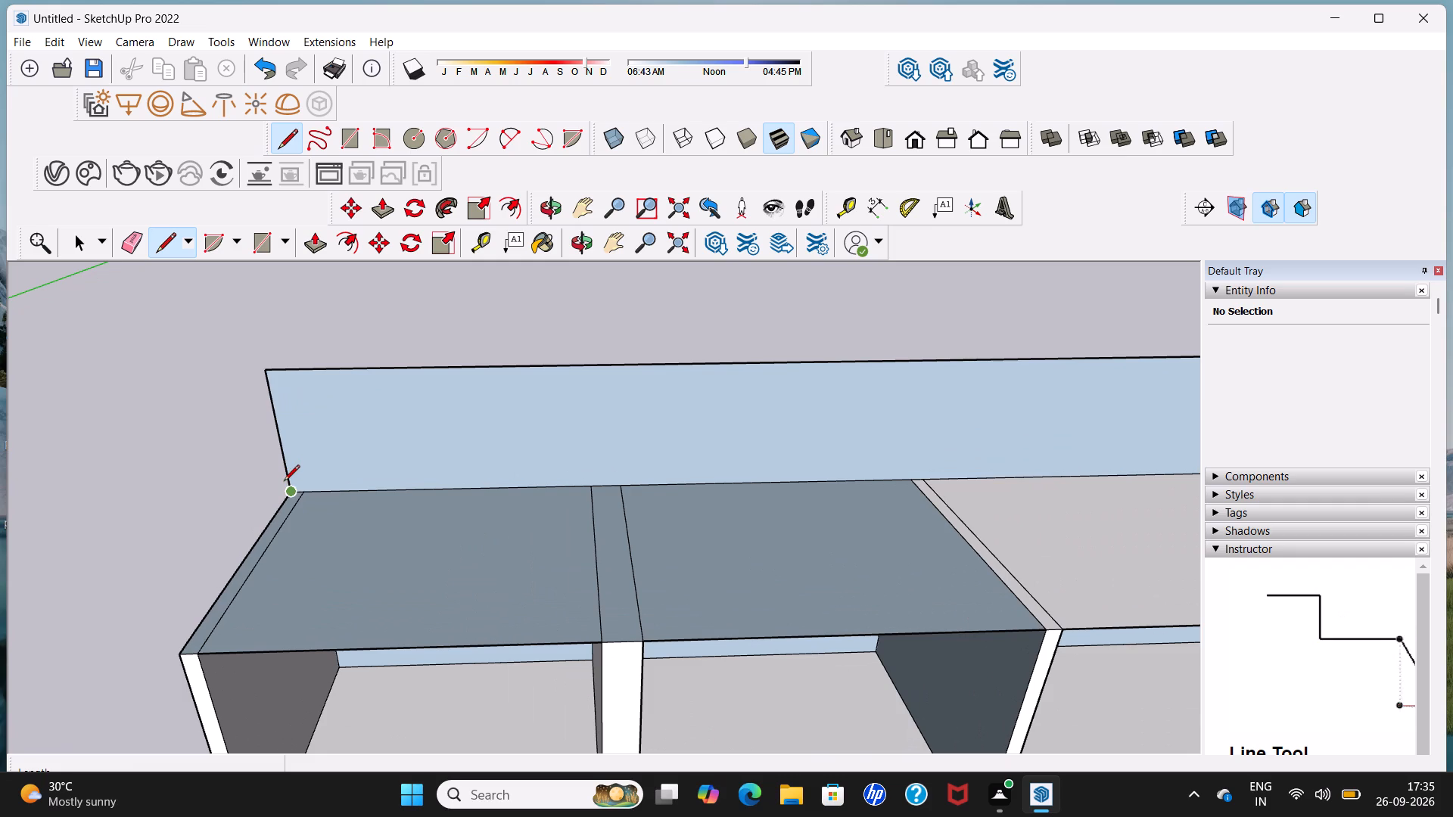
click(285, 479)
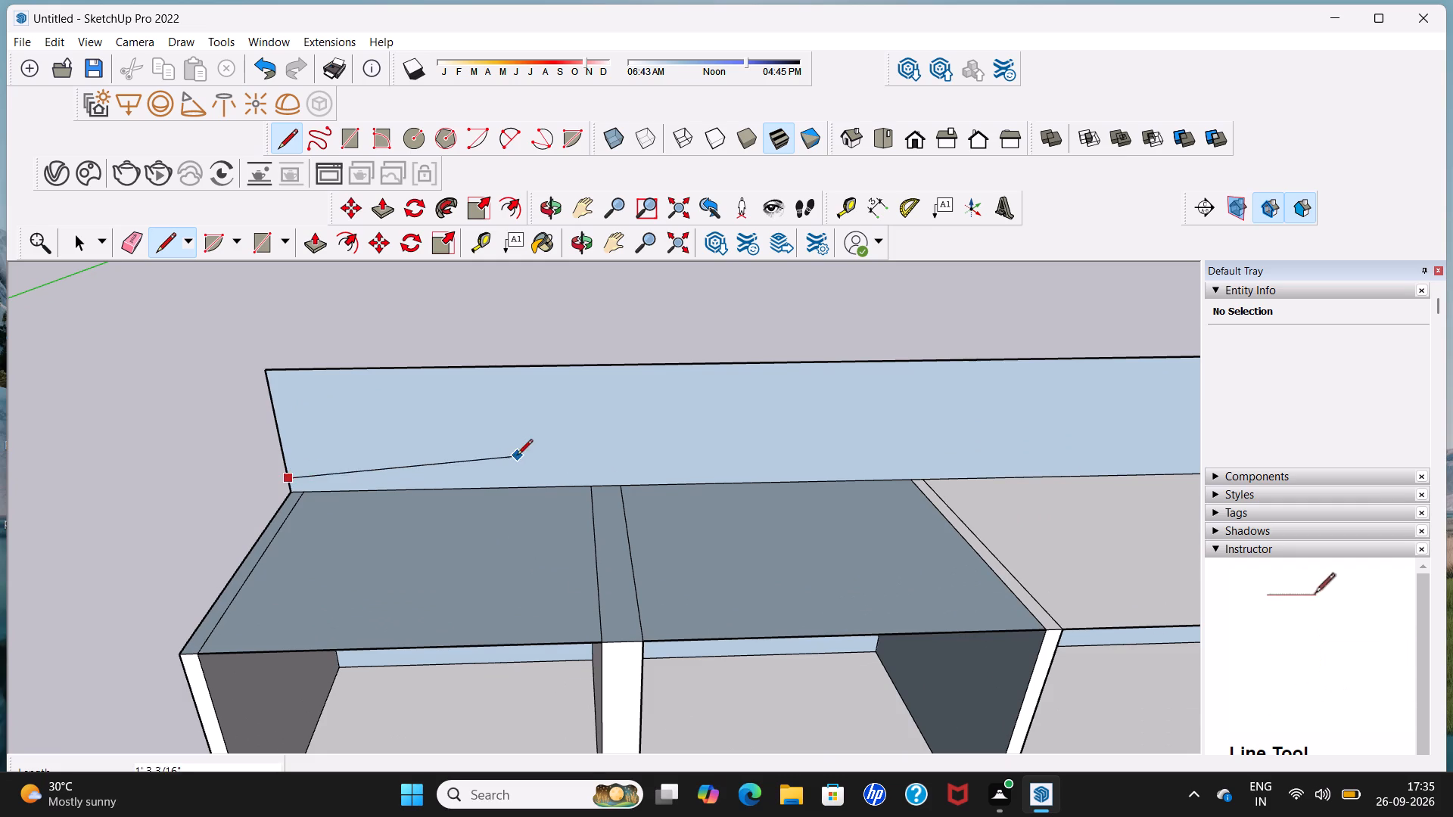
scroll(518, 455, down, 9)
scroll(850, 436, down, 4)
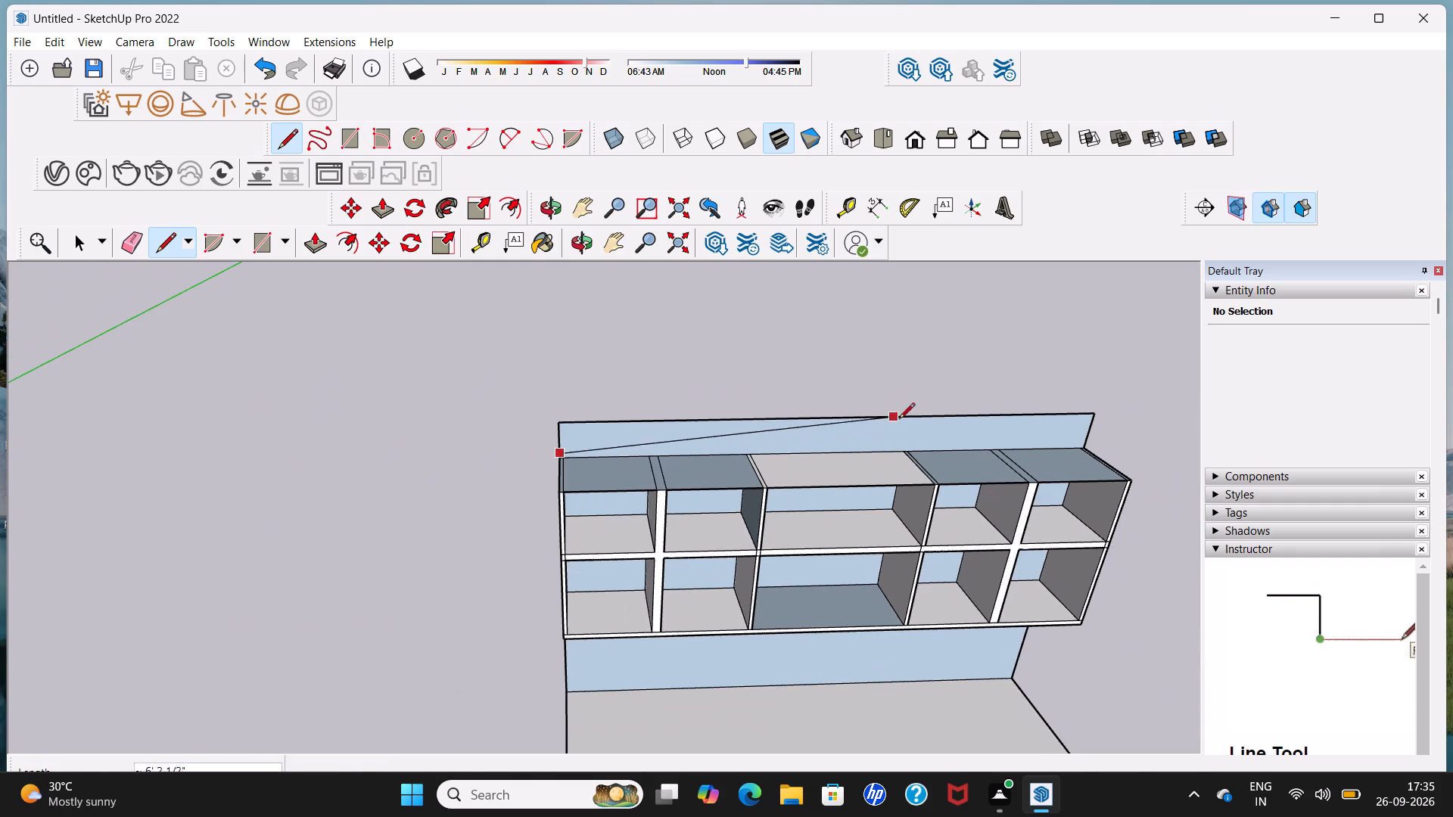
click(1090, 436)
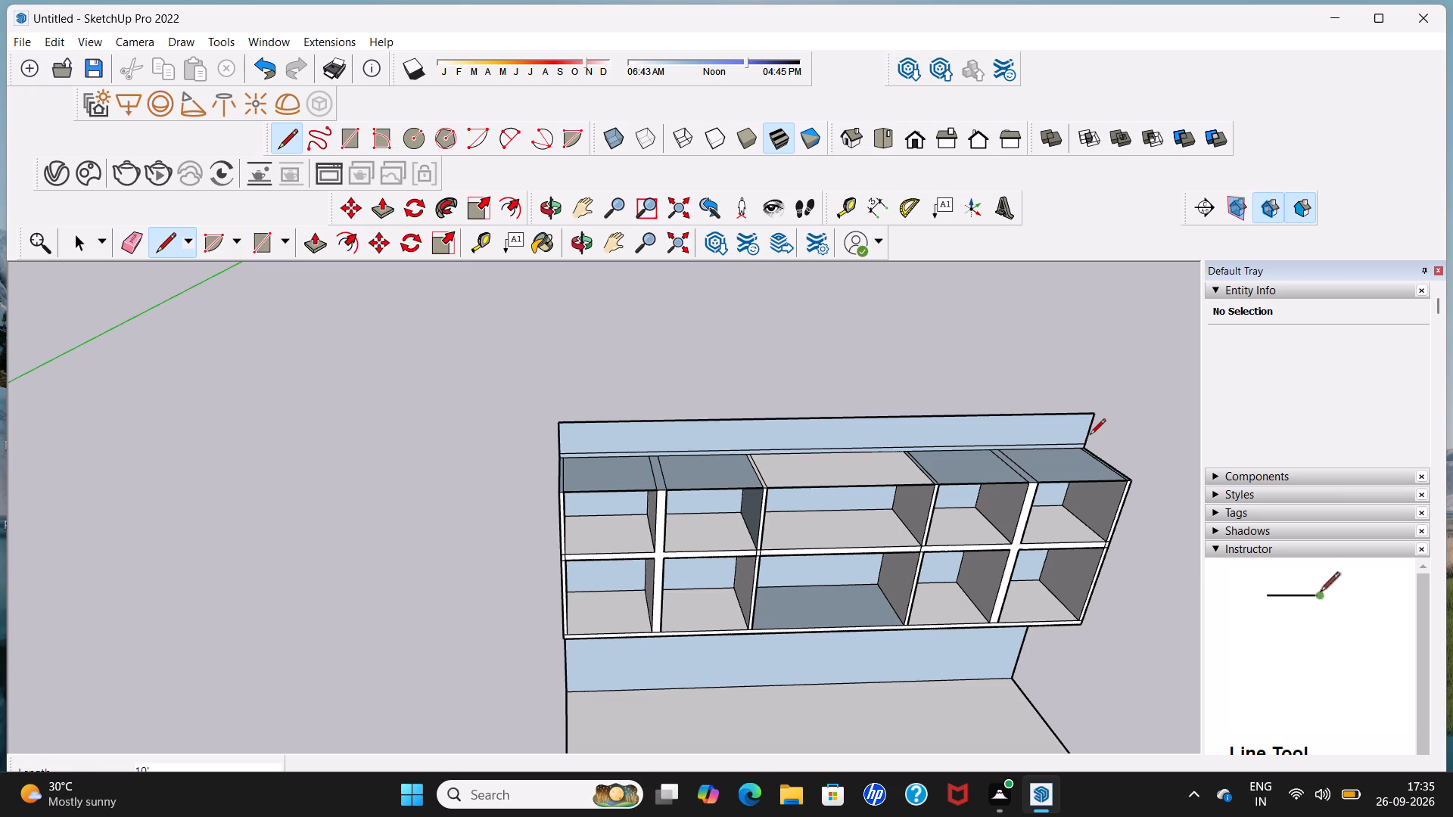
key(space)
Push/Pull the narrow back-wall strip above the upper cabinet forward 1' 5 1/16" to form a full-depth top panel.
shift+middle_drag(1090, 436, 445, 472)
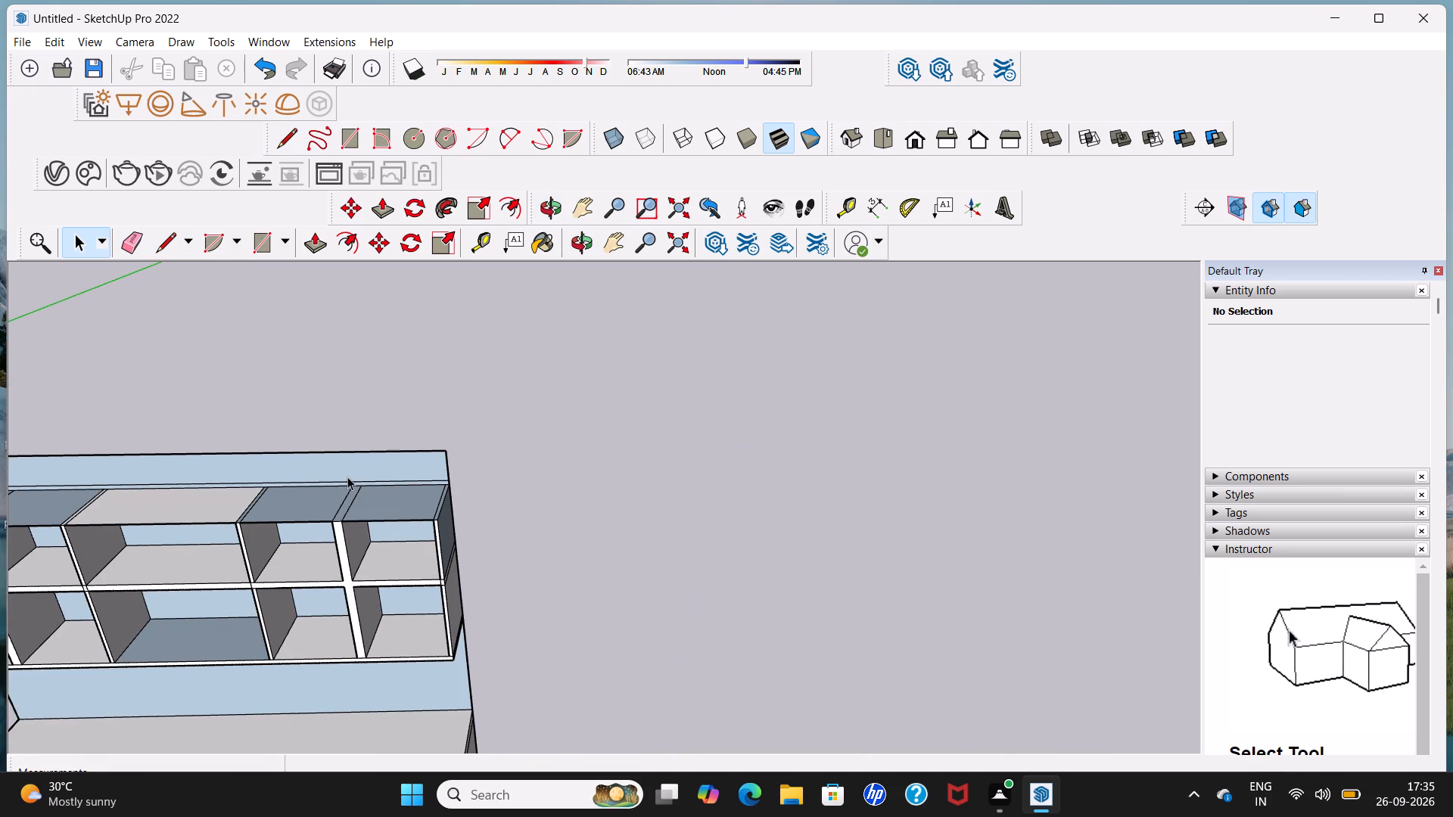
shift+middle_drag(347, 477, 579, 399)
middle_drag(673, 463, 377, 533)
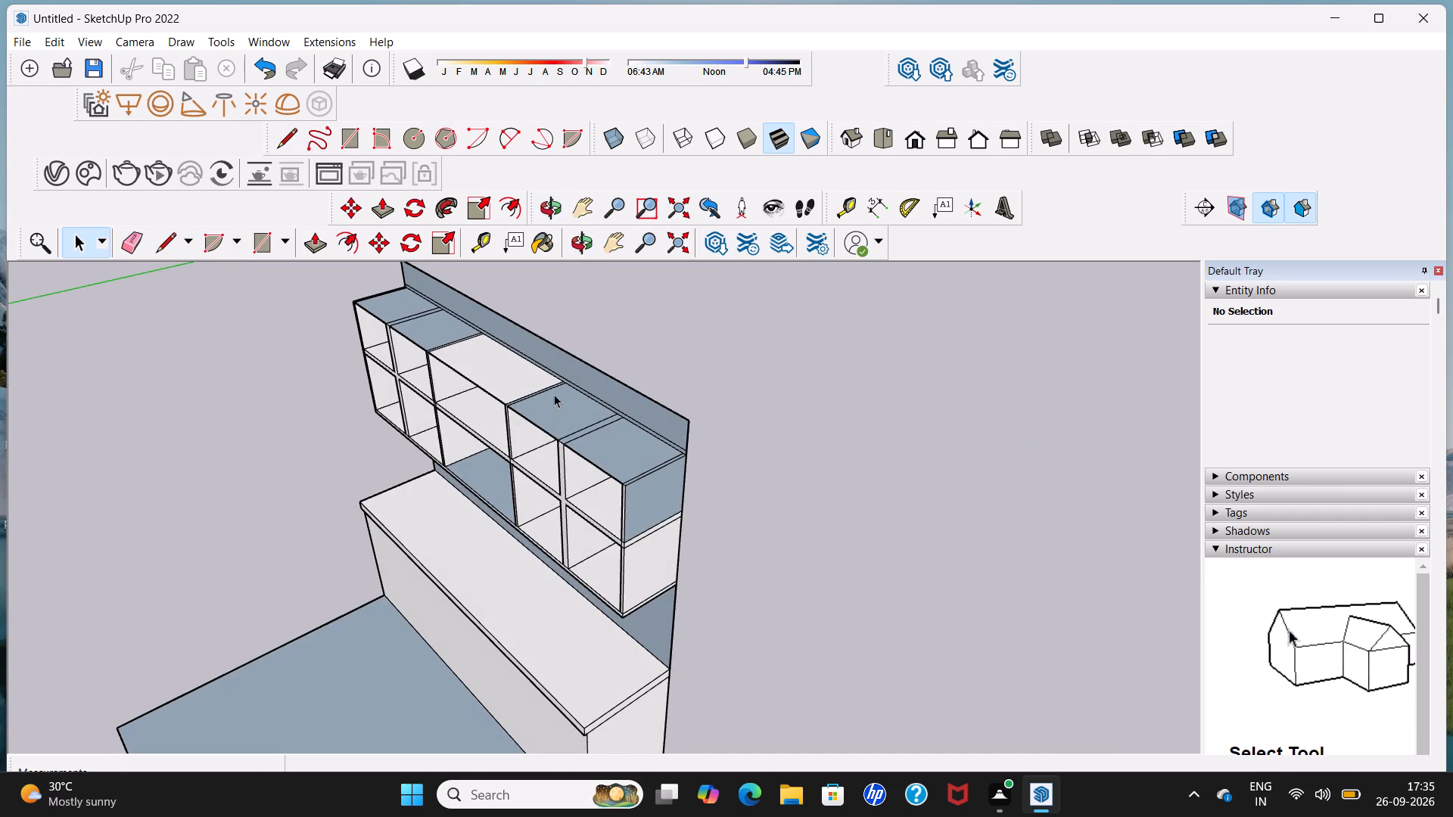
middle_drag(556, 393, 652, 317)
scroll(611, 384, up, 5)
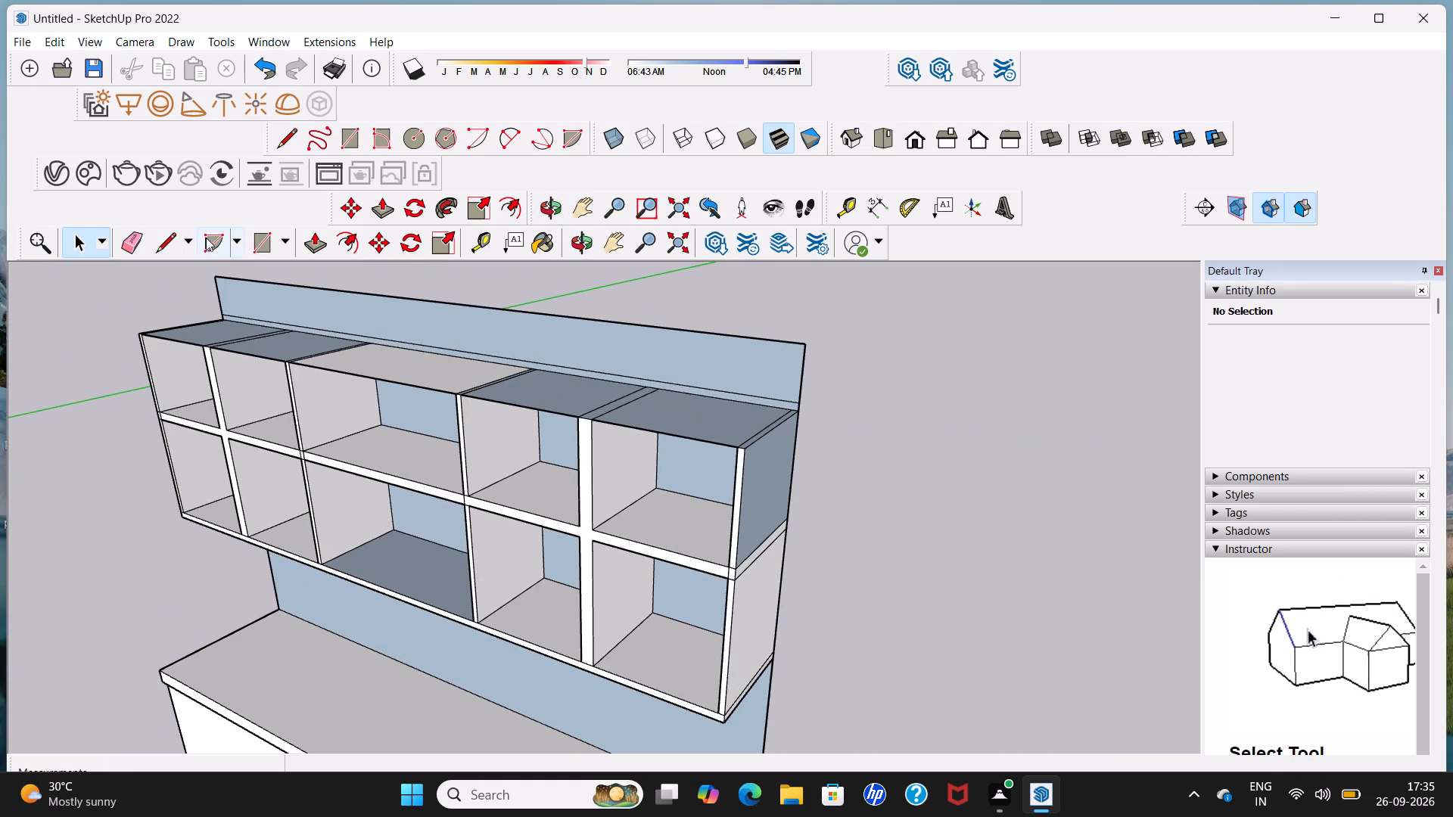
click(320, 241)
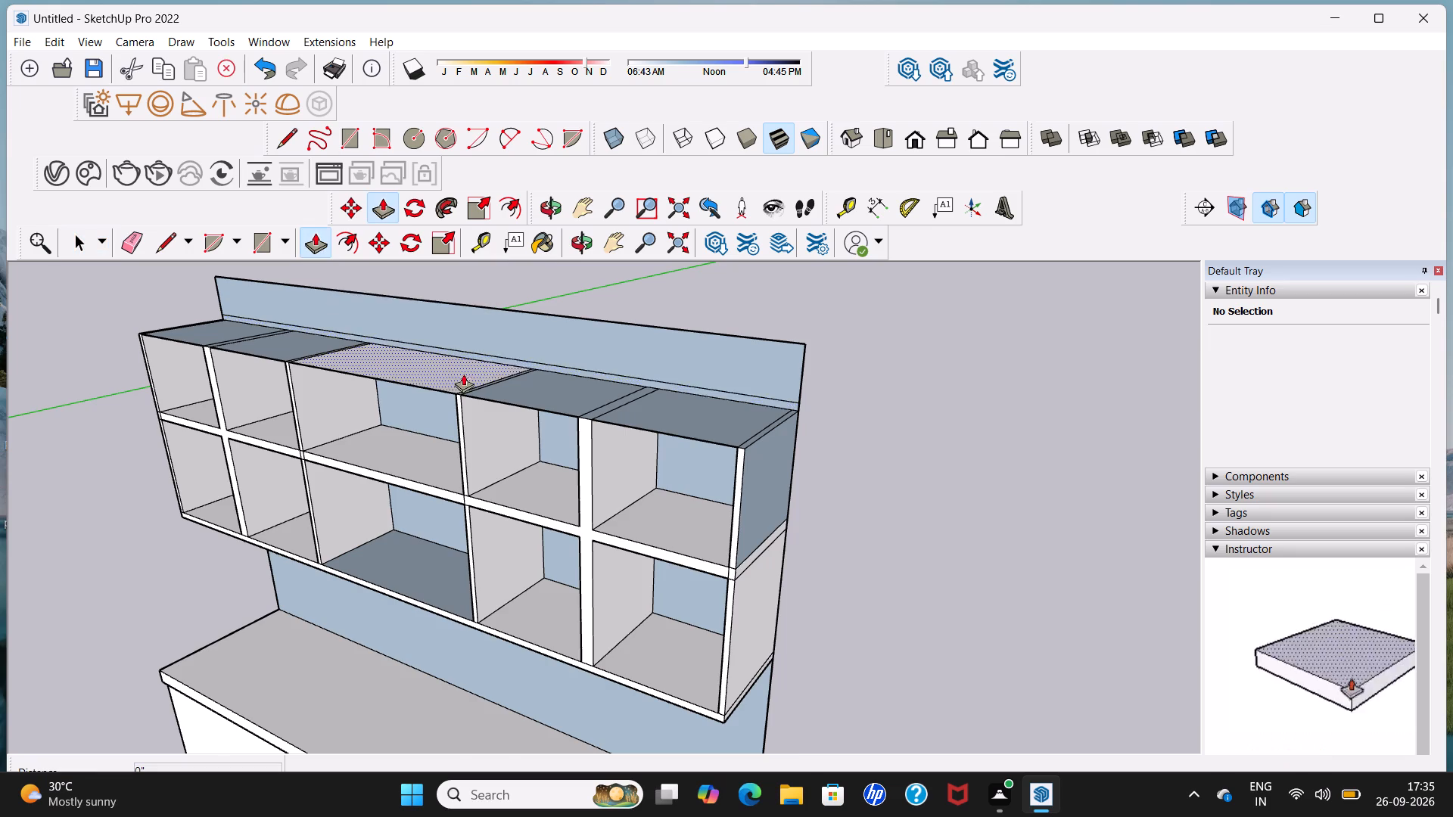
scroll(485, 374, up, 5)
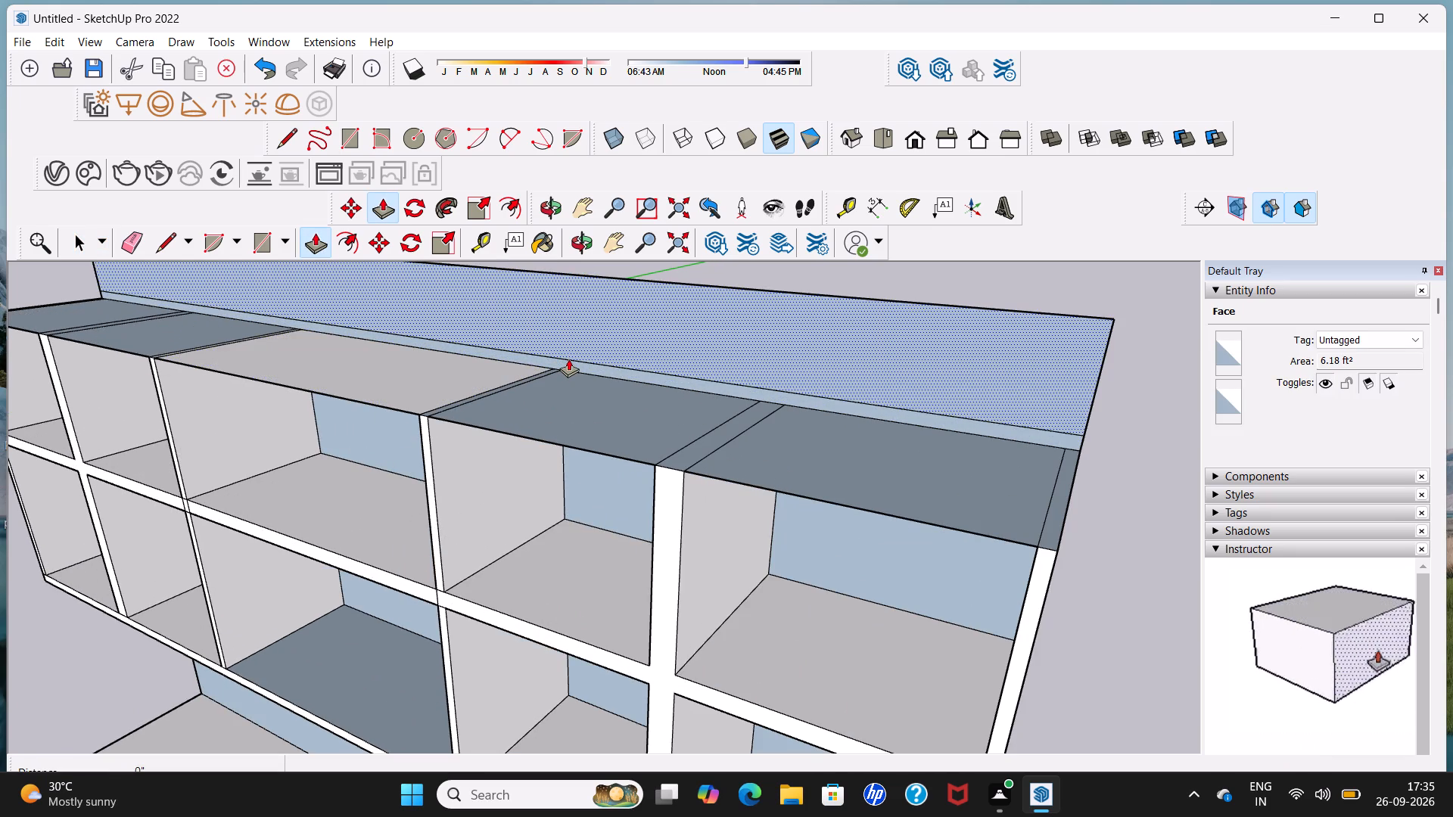
scroll(575, 364, up, 5)
click(586, 367)
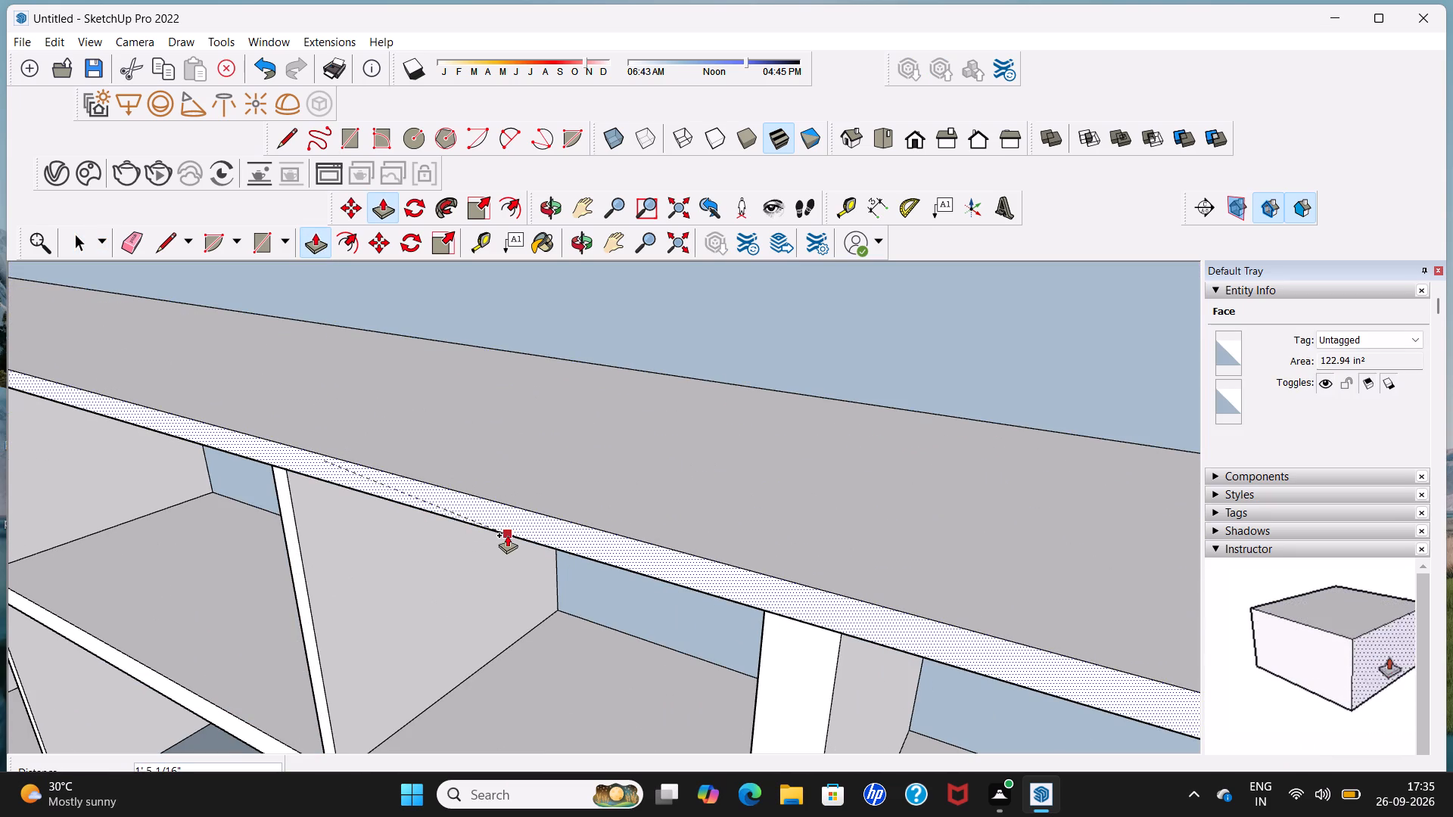
click(507, 535)
scroll(507, 535, down, 18)
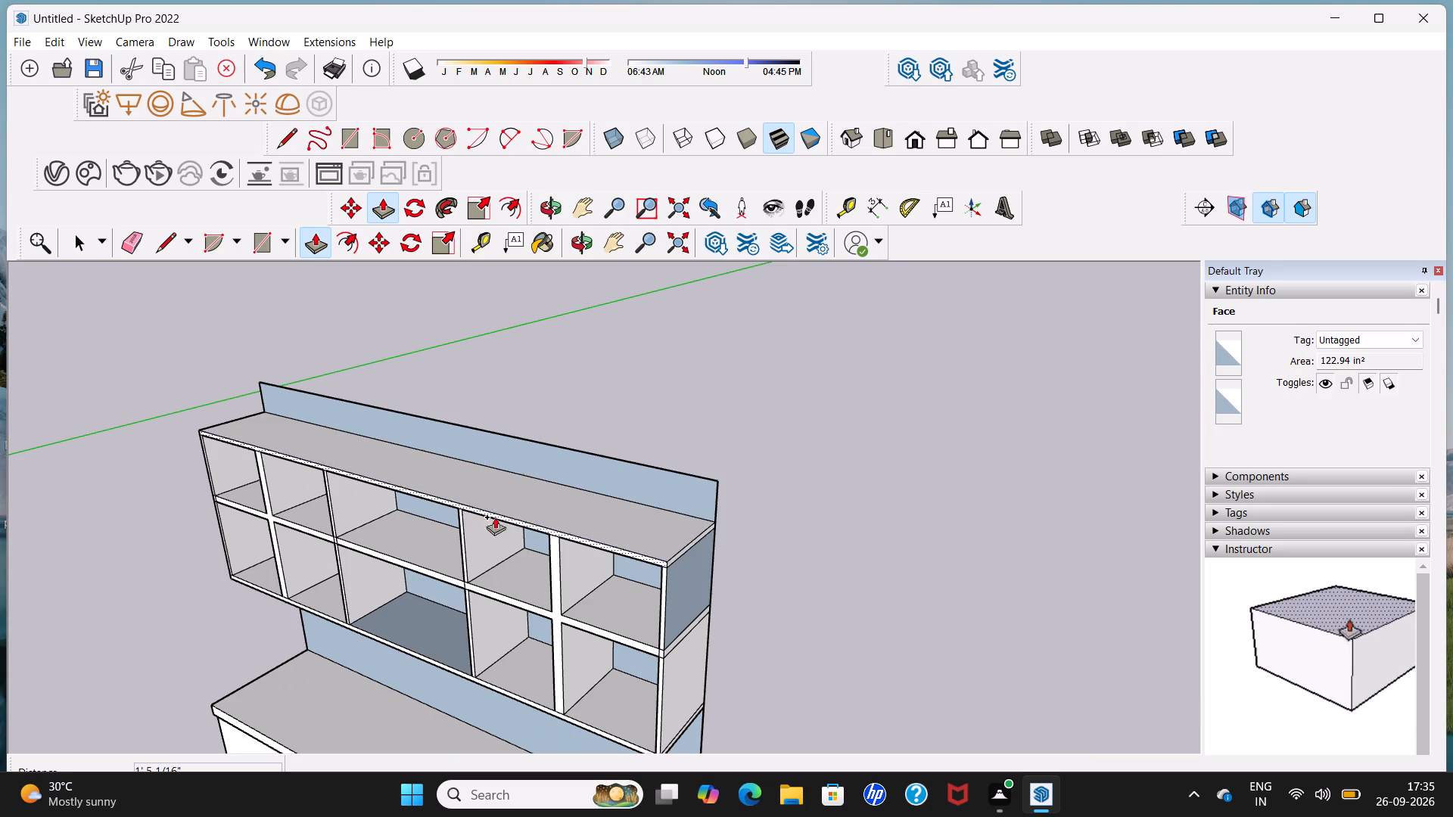
middle_drag(428, 539, 643, 442)
key(space)
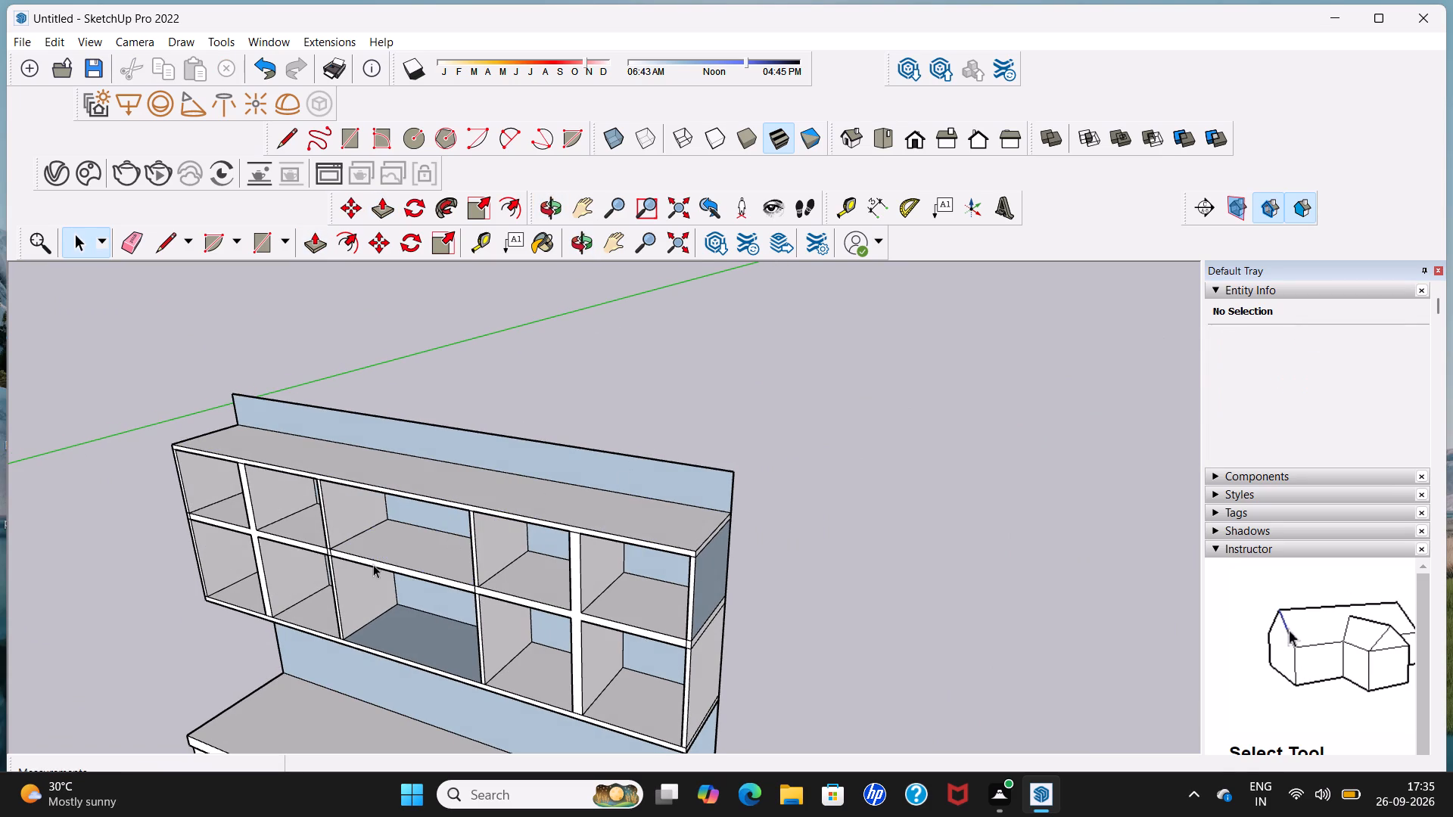
Examine the upper cabinet's front, focusing on the joints between the middle shelf and the central partitions.
middle_drag(371, 564, 686, 413)
scroll(608, 444, down, 6)
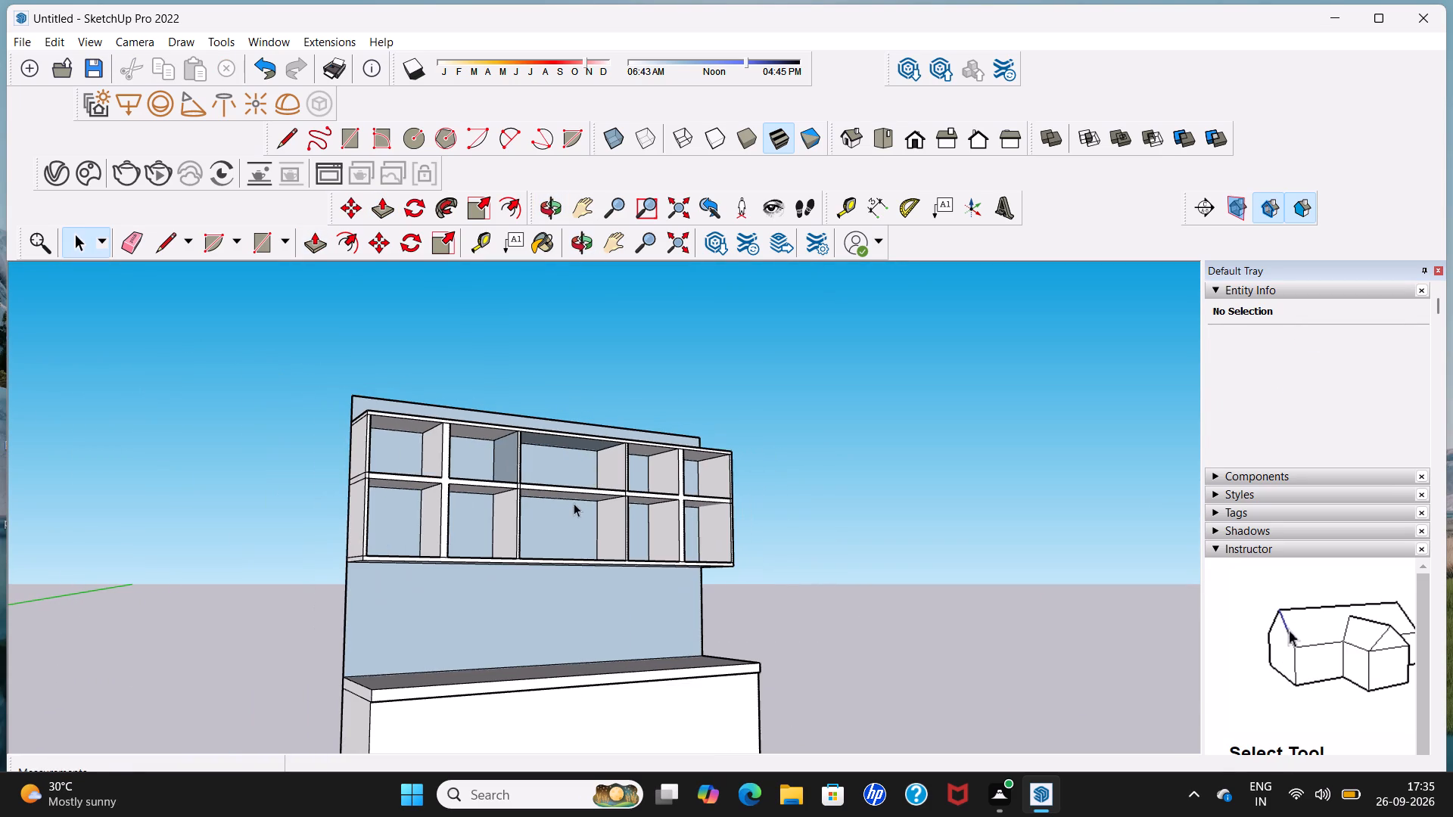
shift+middle_drag(543, 541, 541, 450)
middle_drag(541, 449, 418, 489)
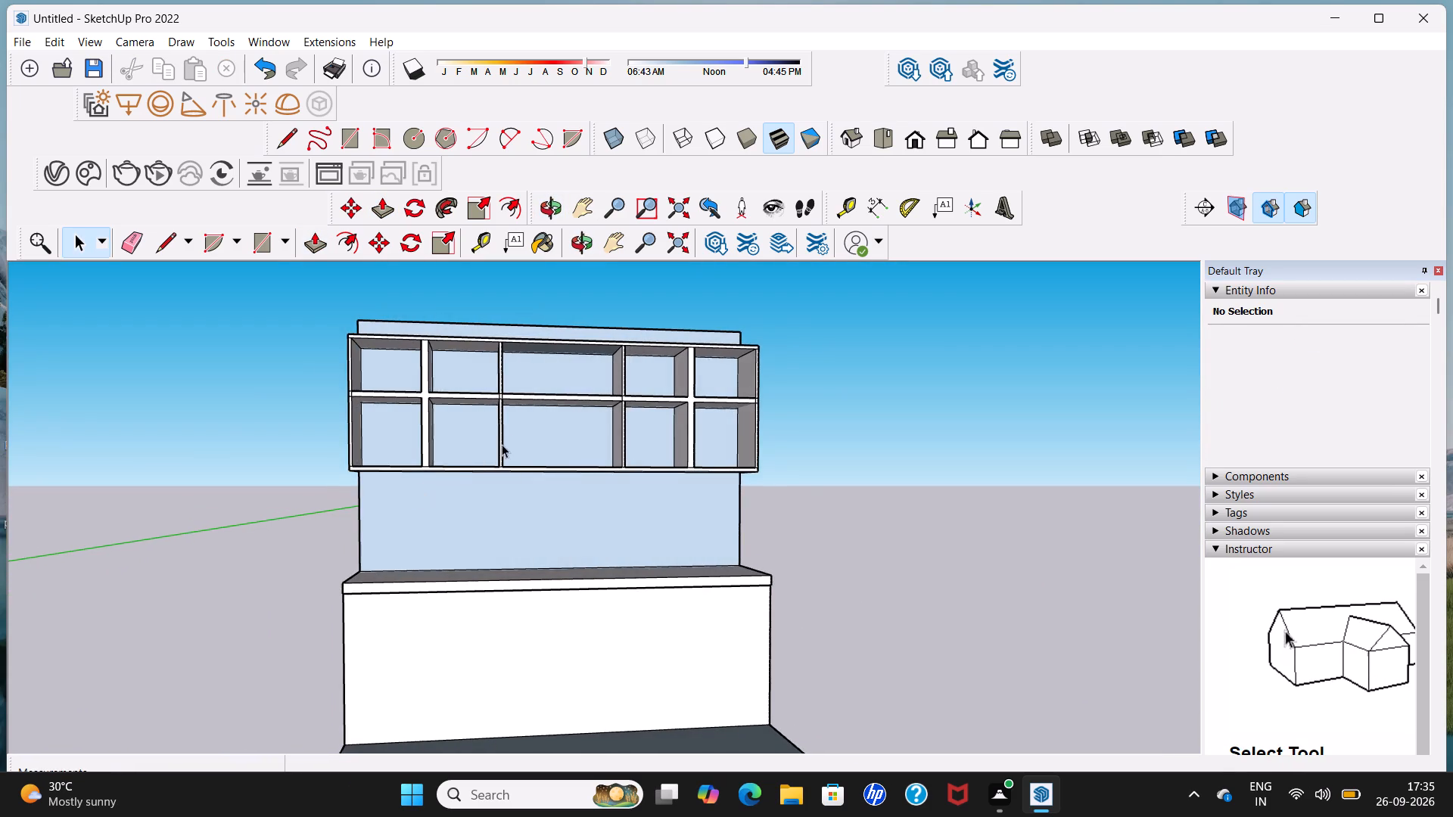
scroll(518, 427, up, 4)
scroll(518, 427, down, 2)
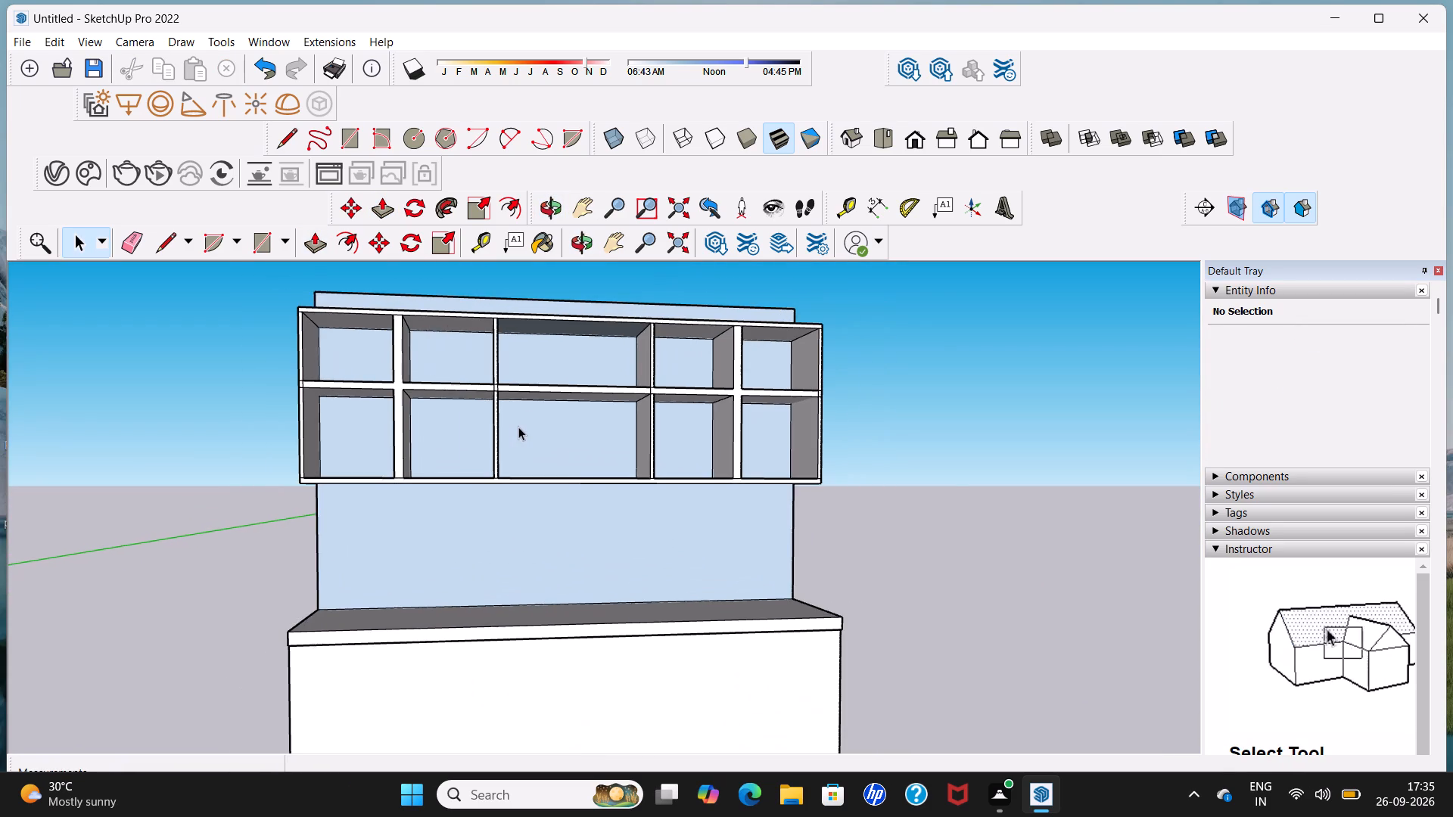
scroll(543, 384, up, 9)
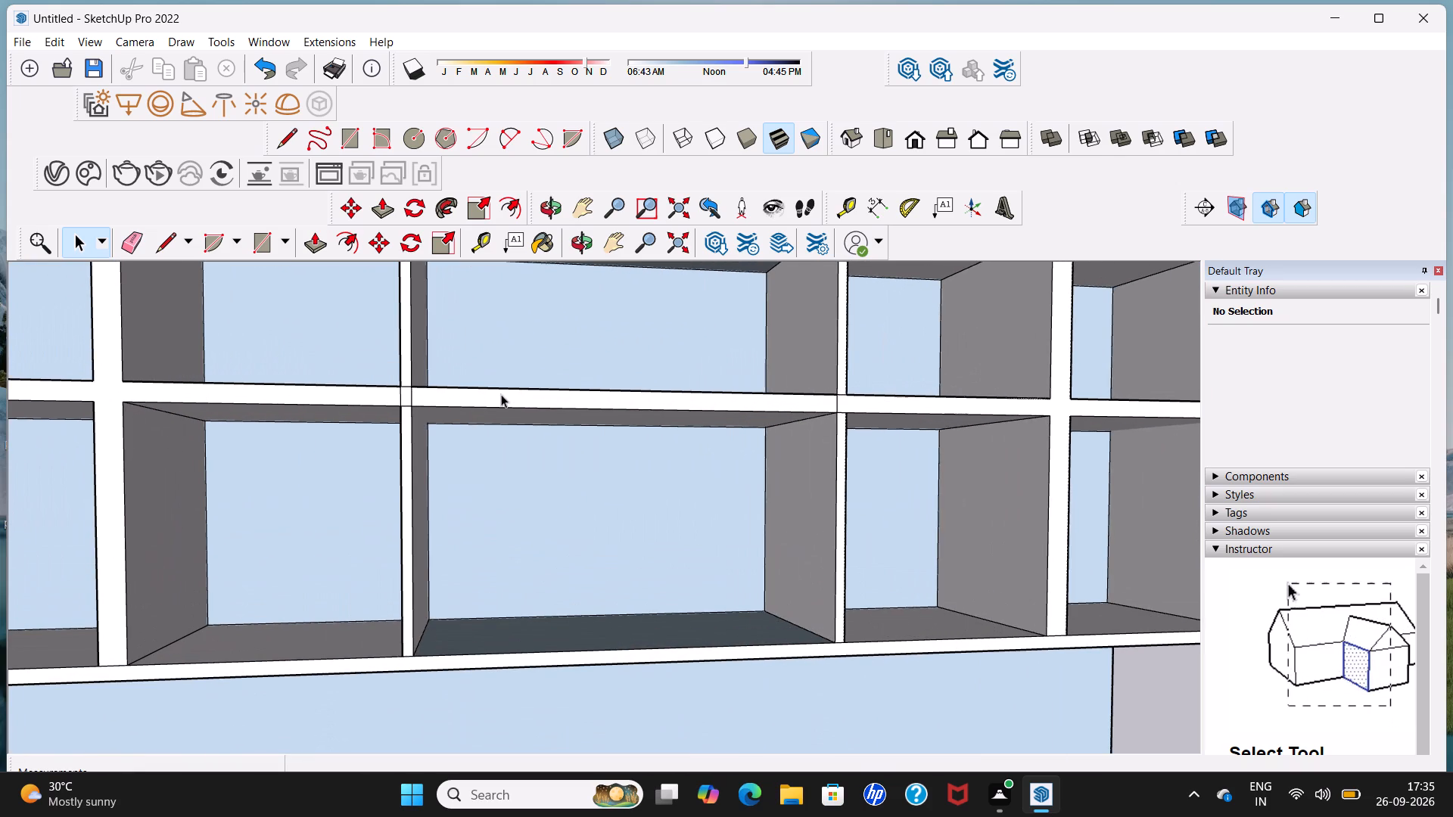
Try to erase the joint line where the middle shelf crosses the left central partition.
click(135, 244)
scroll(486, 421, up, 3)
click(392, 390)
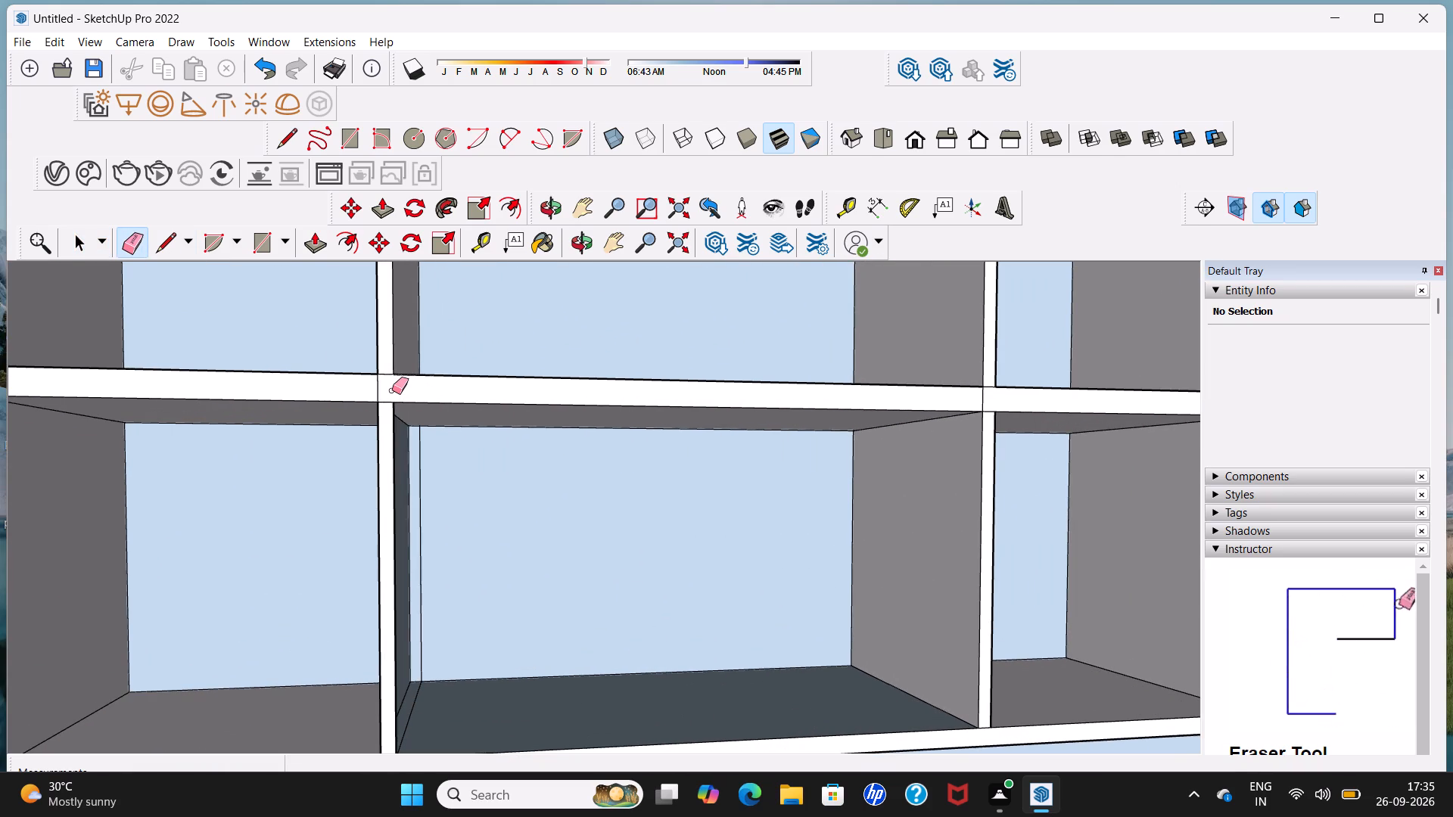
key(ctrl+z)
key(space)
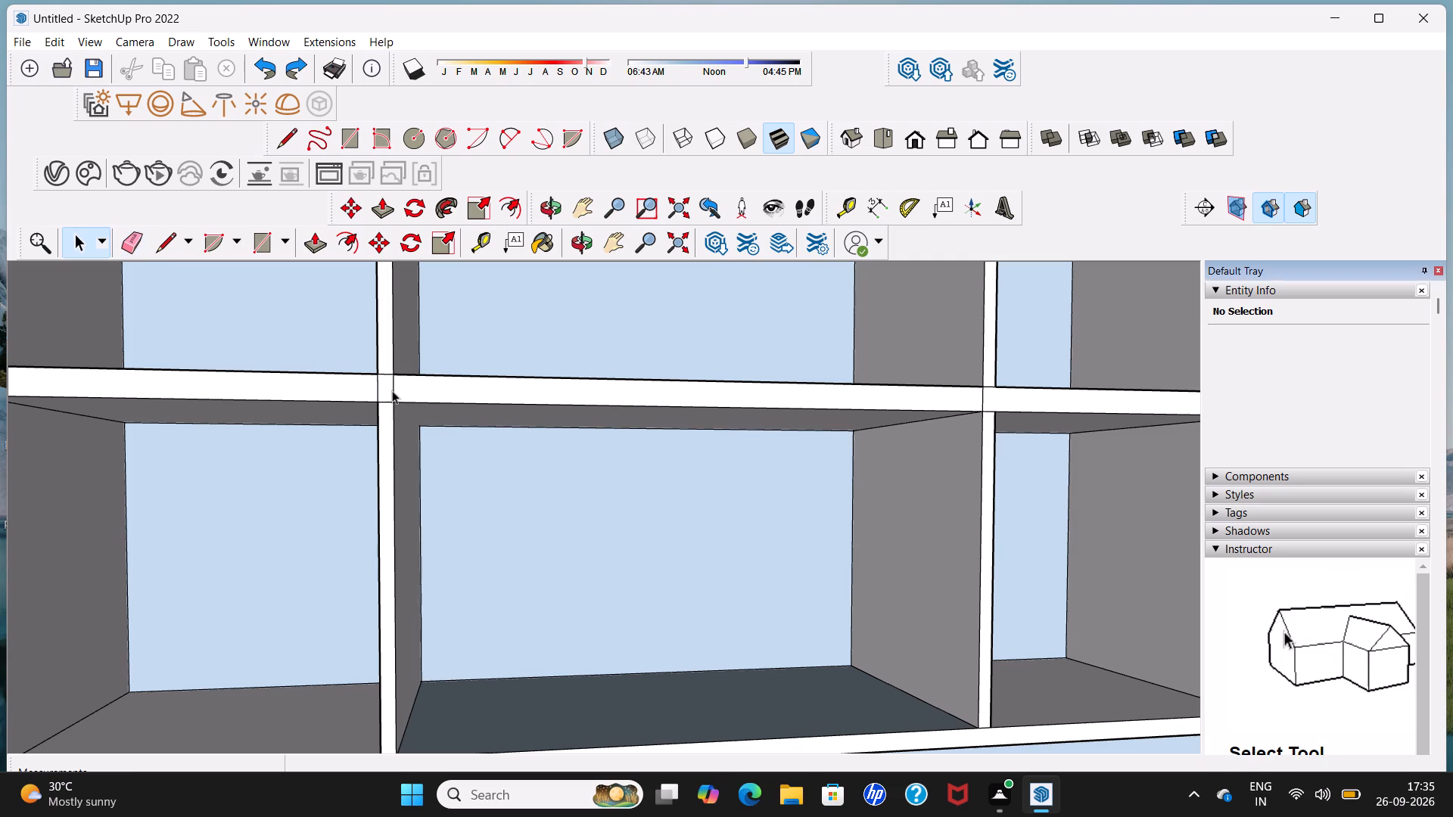
Draw 1 3/16" vertical lines across the upper cabinet's bottom panel front, at both inner sides of the central compartment.
scroll(387, 390, down, 13)
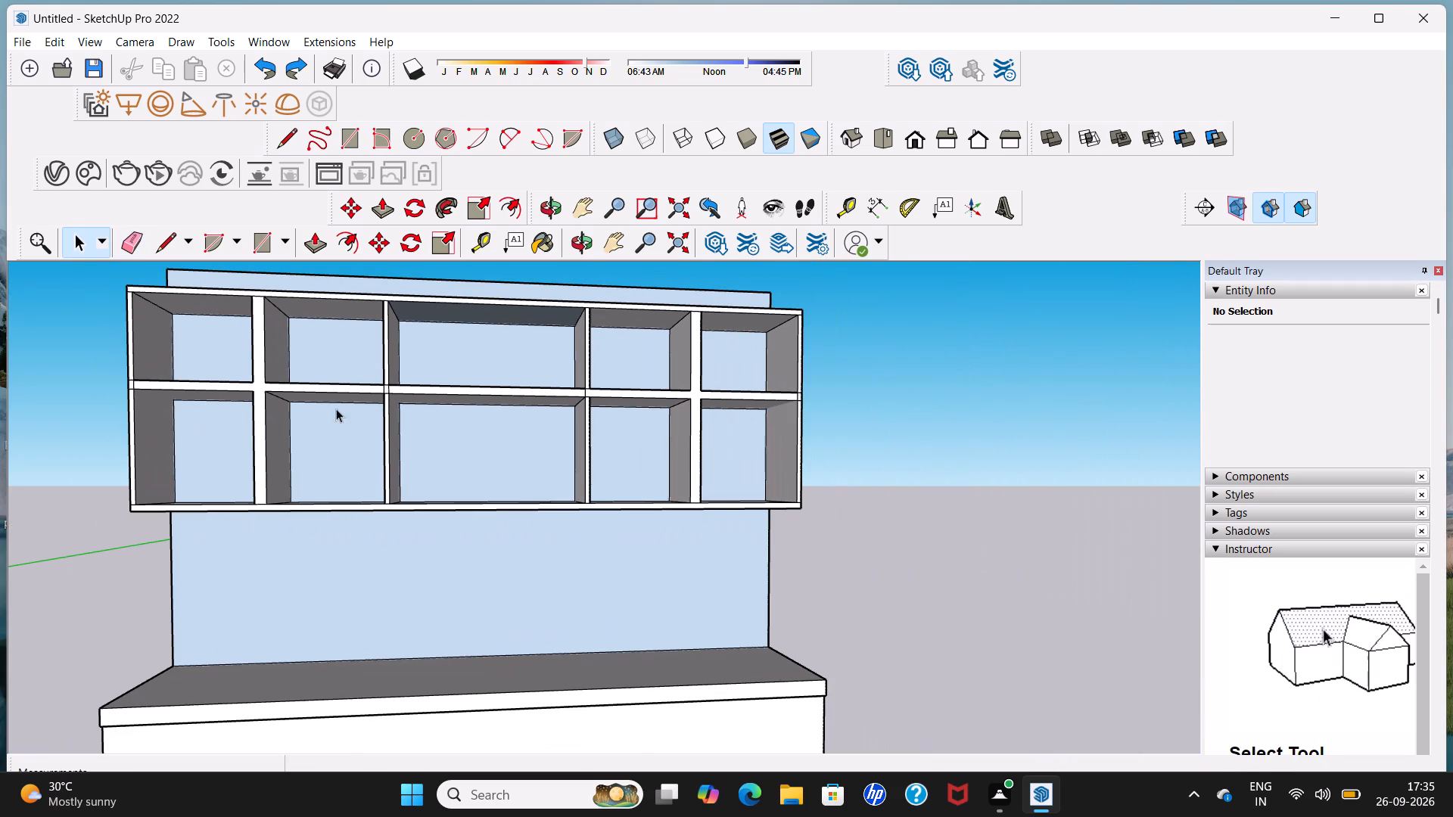
middle_drag(471, 496, 374, 572)
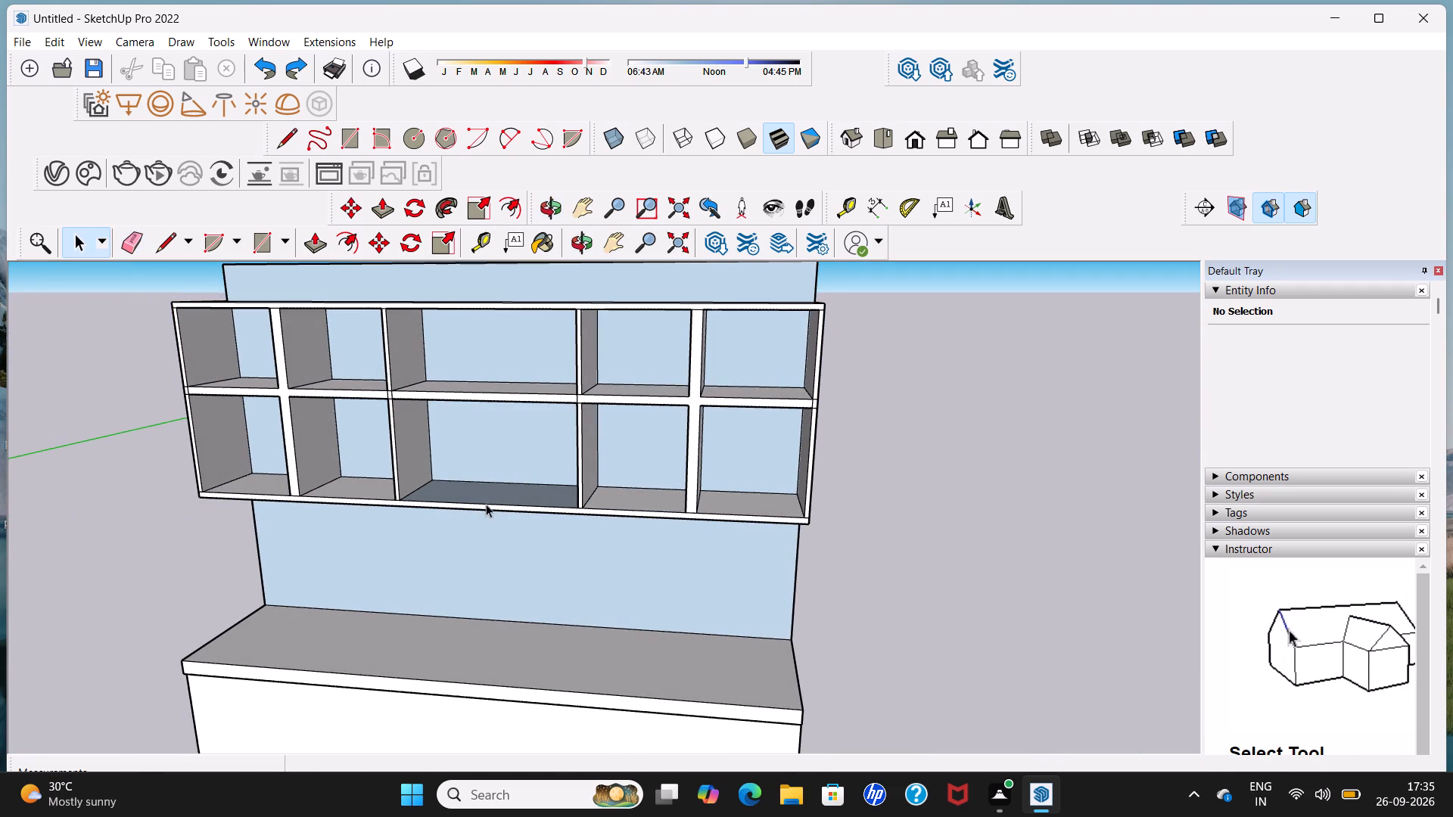
scroll(431, 496, up, 3)
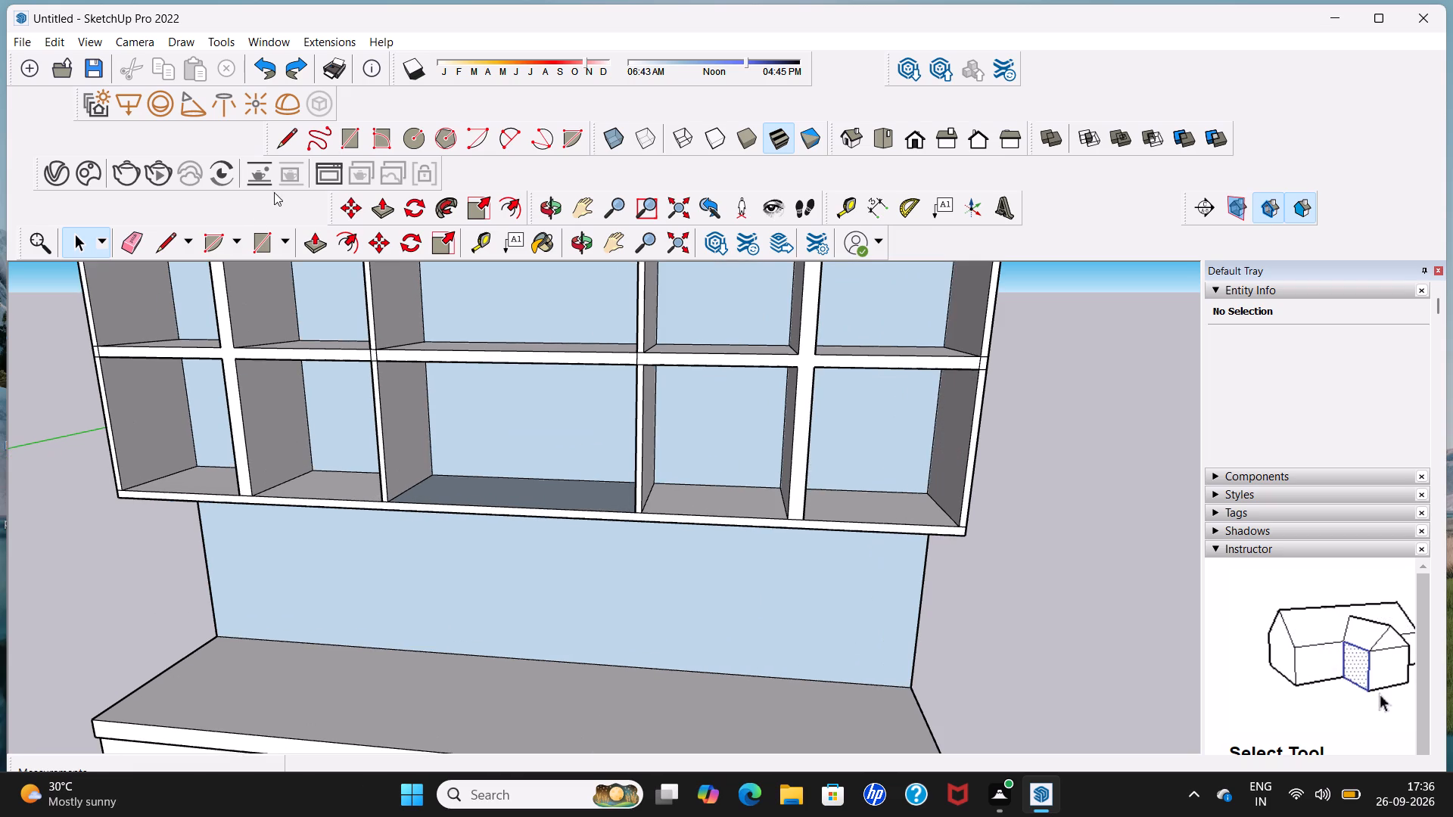
click(175, 245)
scroll(386, 530, up, 5)
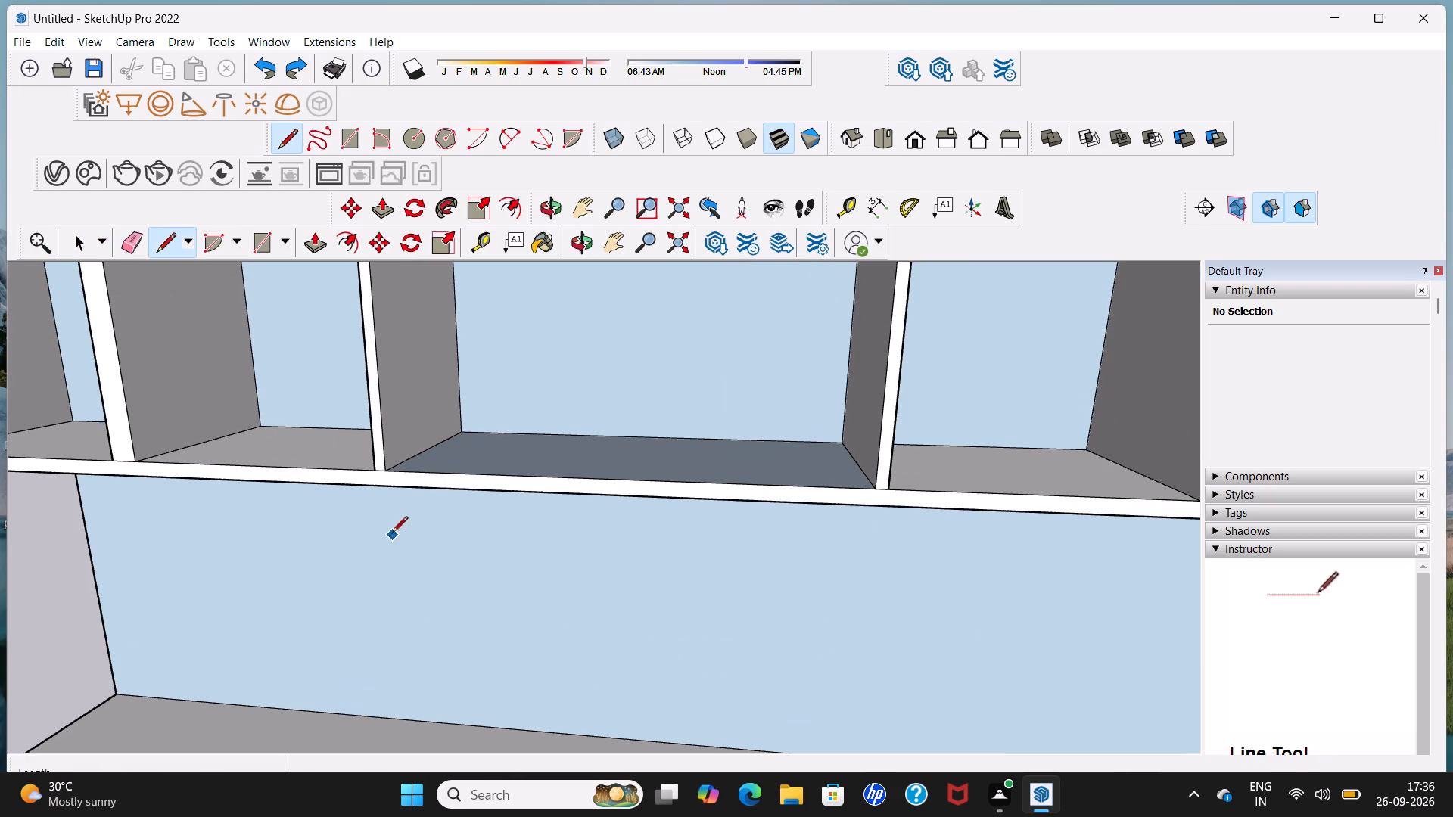
click(387, 473)
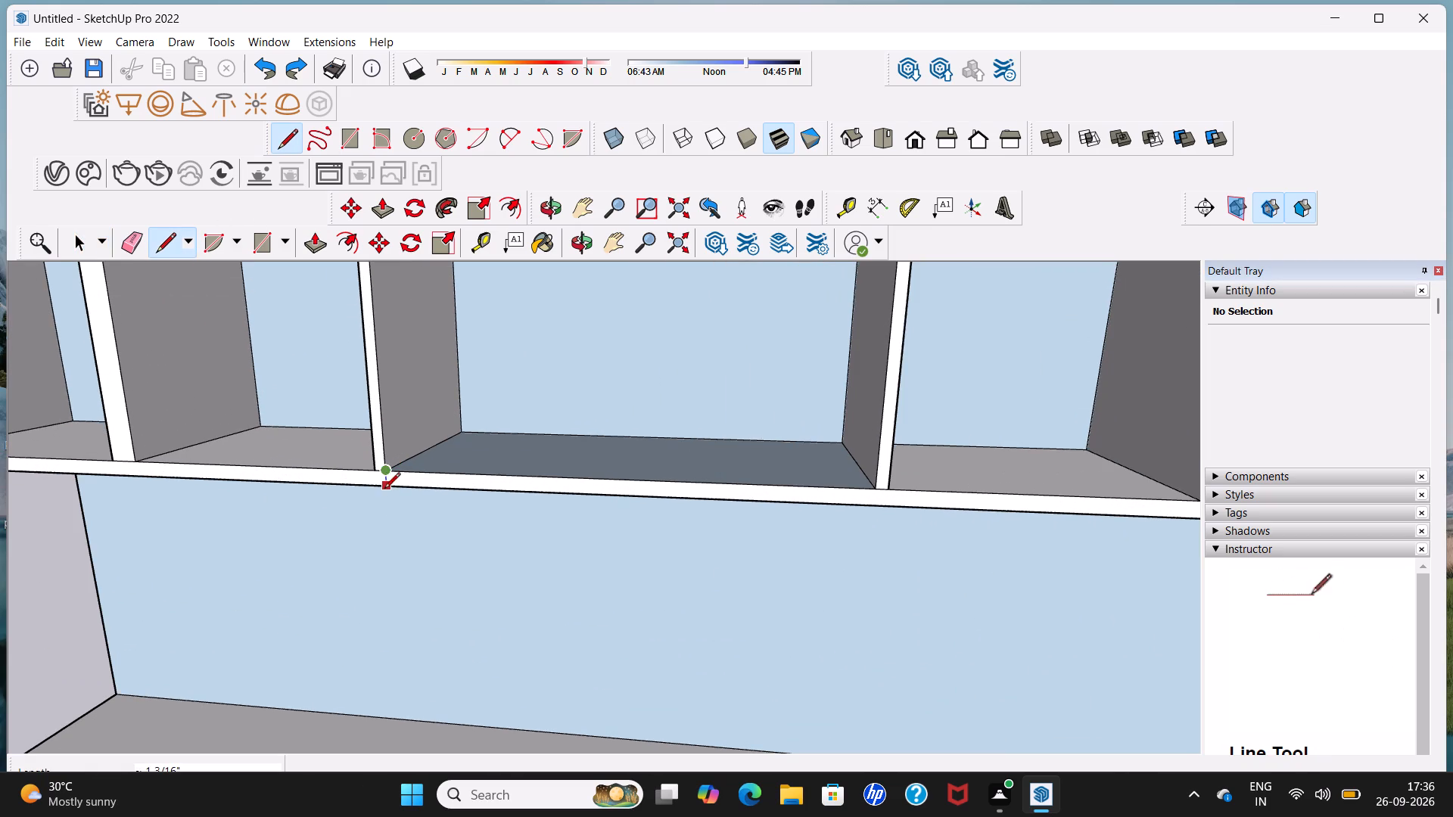
click(384, 489)
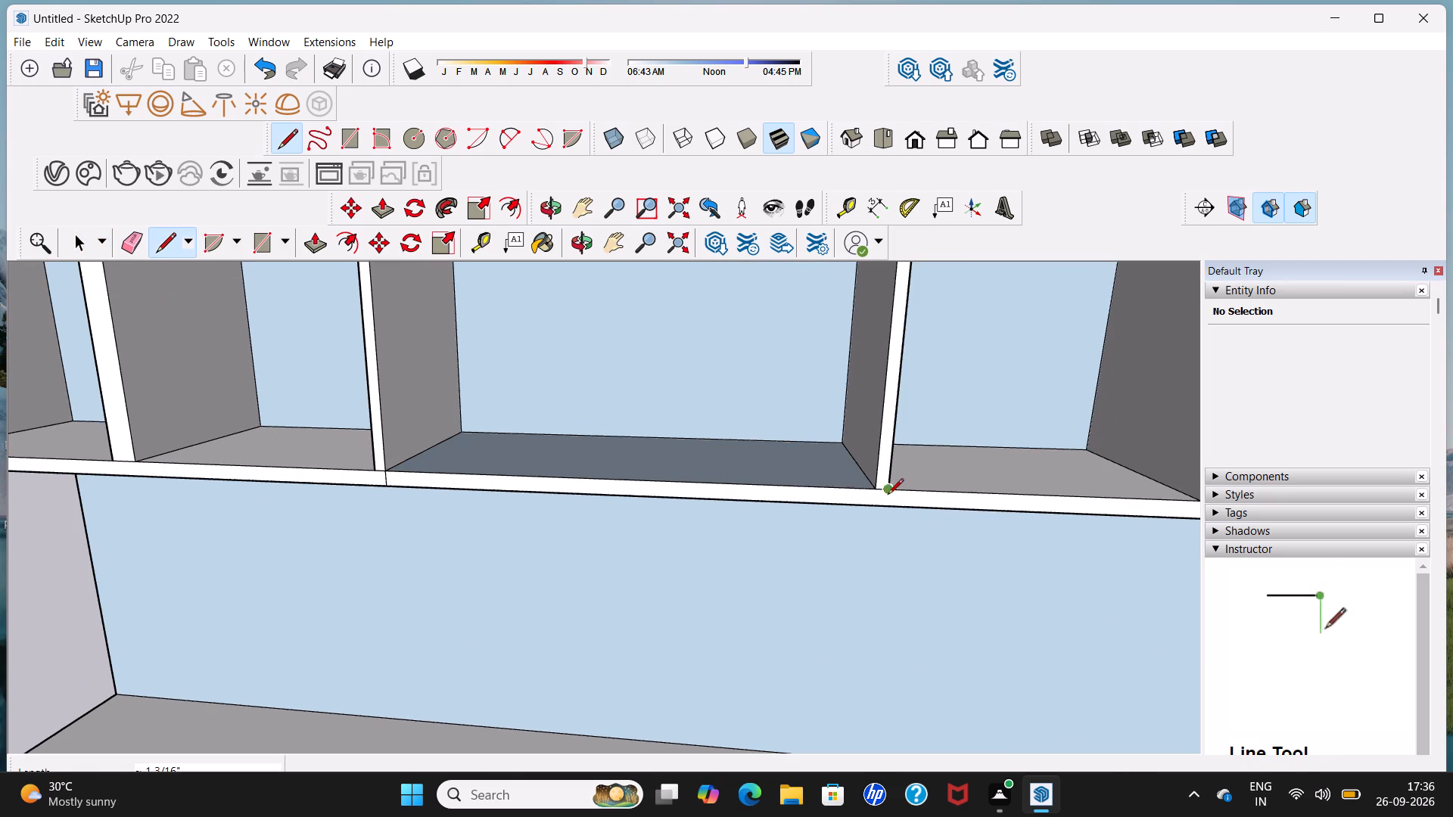
click(876, 491)
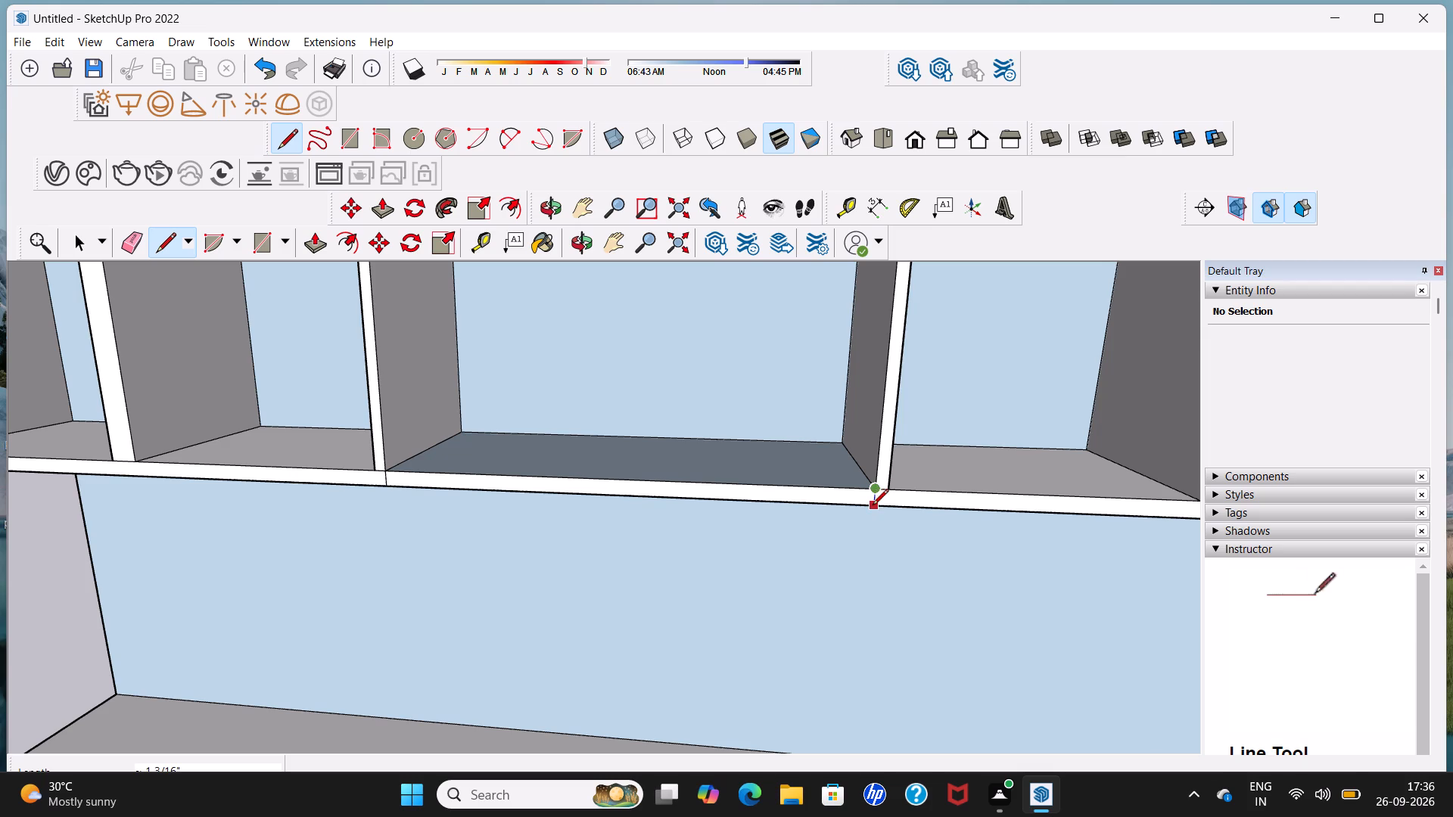
click(873, 506)
key(space)
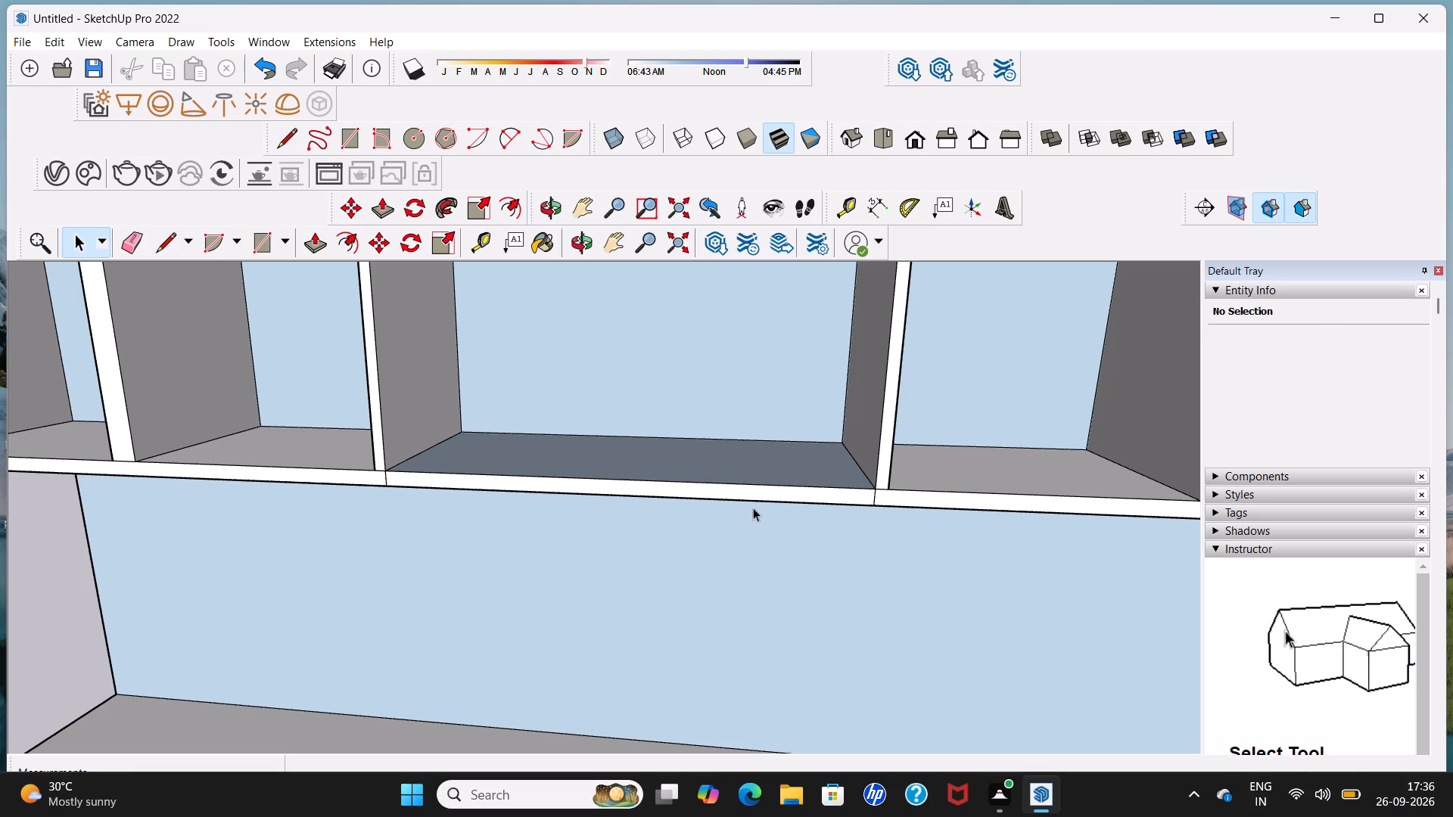
Delete the central compartment's floor face, the front strip below it and the edge between them.
click(745, 481)
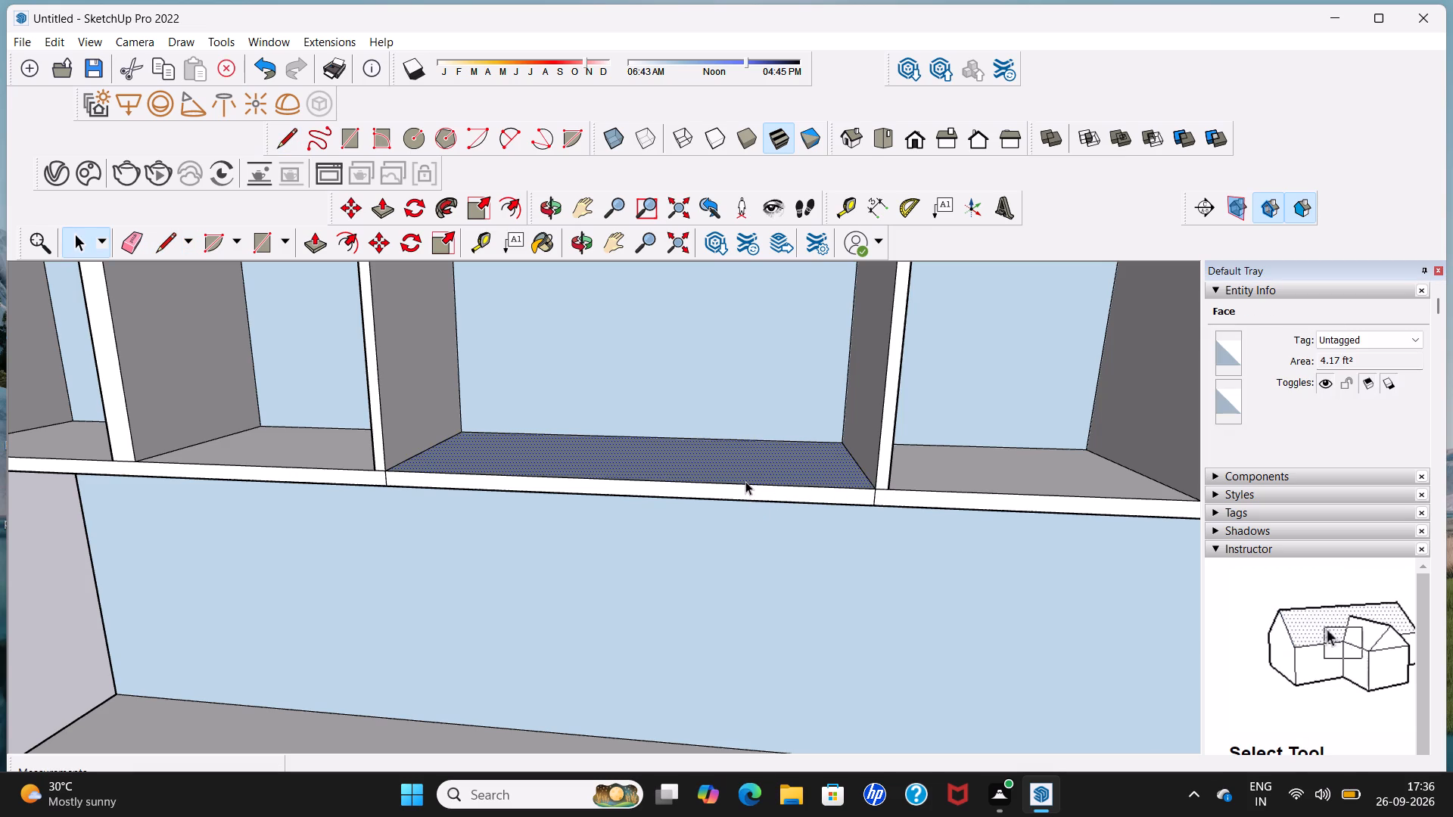
key(Delete)
click(745, 491)
key(Delete)
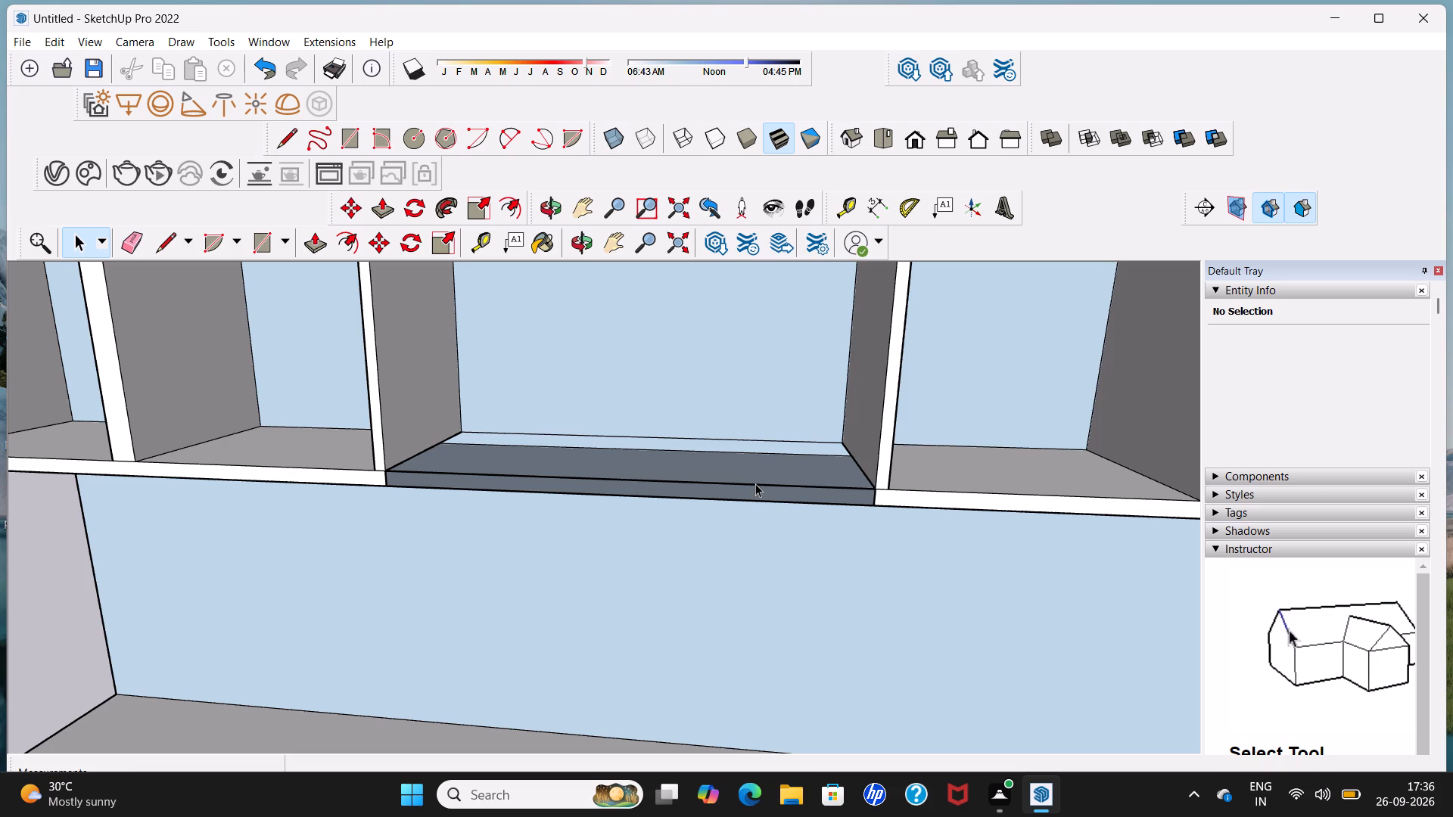
click(755, 485)
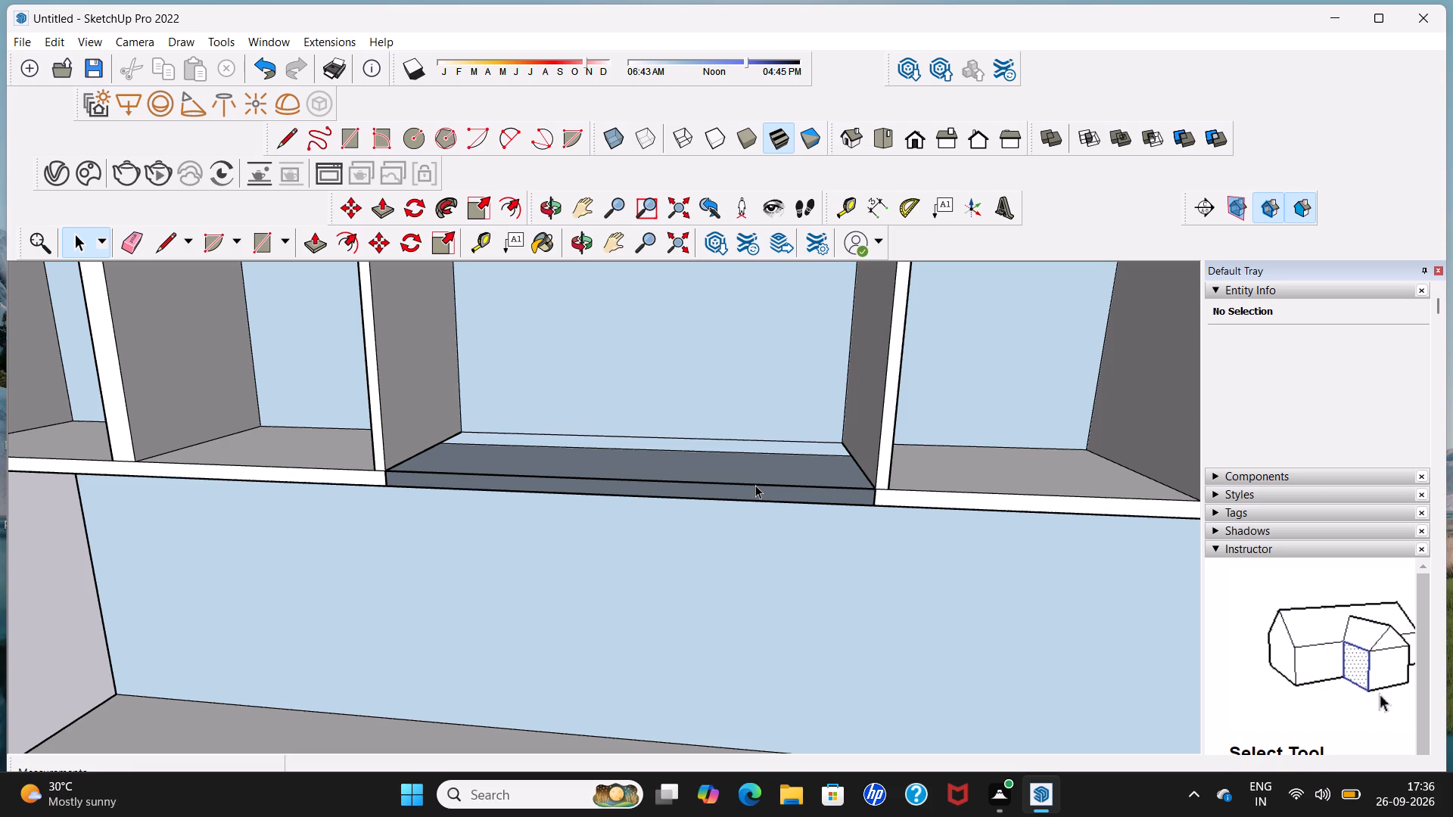
key(Delete)
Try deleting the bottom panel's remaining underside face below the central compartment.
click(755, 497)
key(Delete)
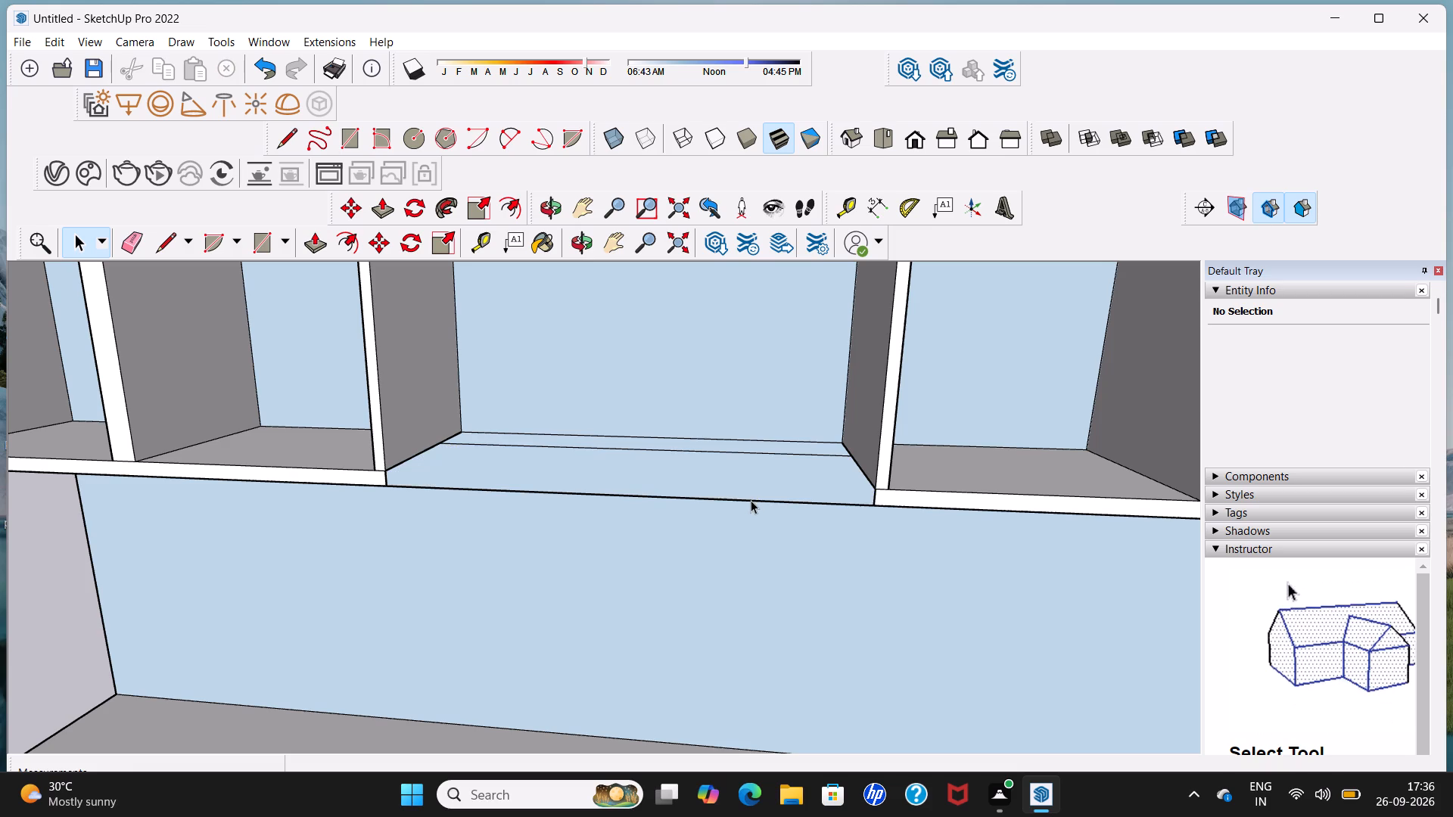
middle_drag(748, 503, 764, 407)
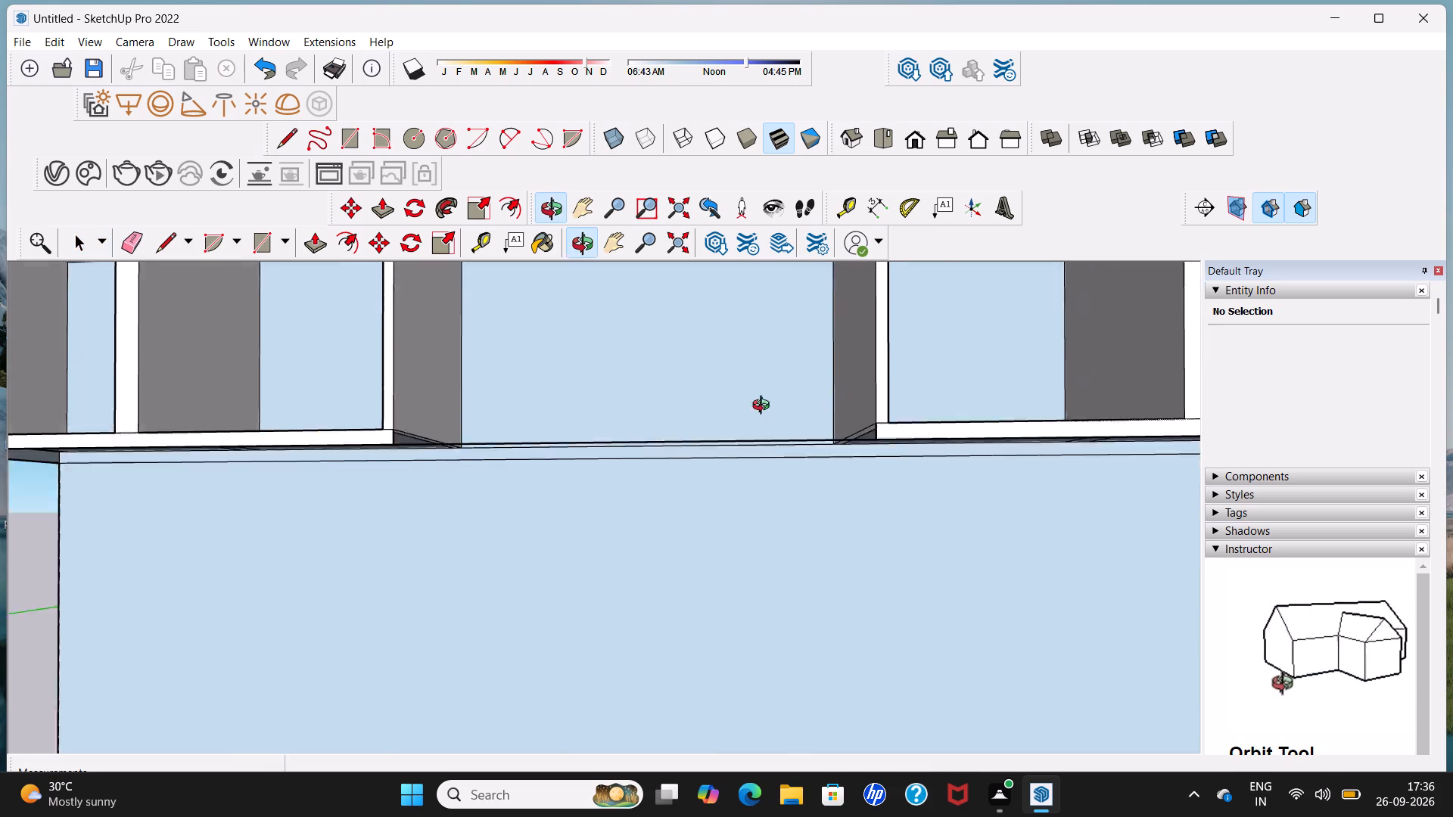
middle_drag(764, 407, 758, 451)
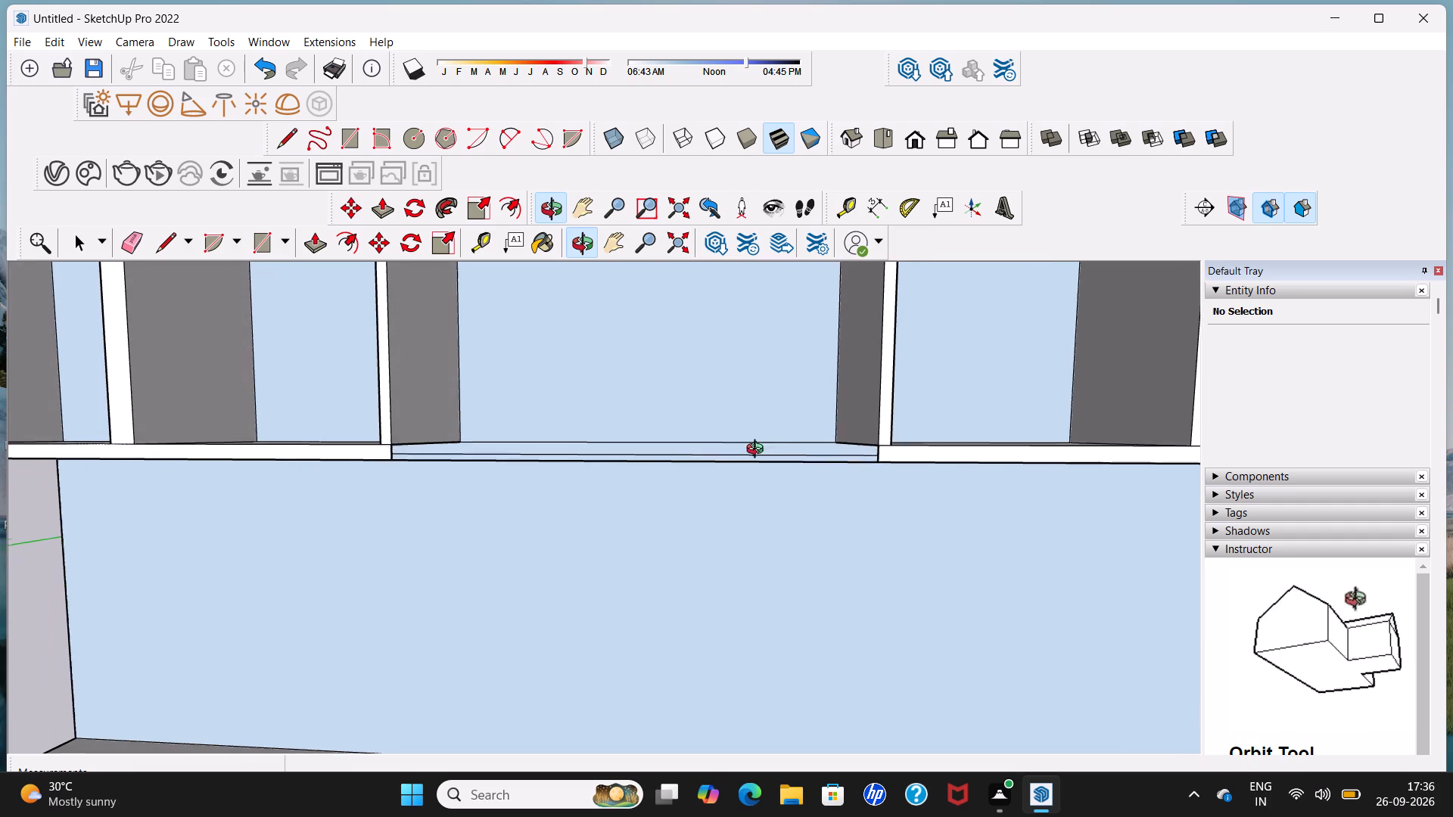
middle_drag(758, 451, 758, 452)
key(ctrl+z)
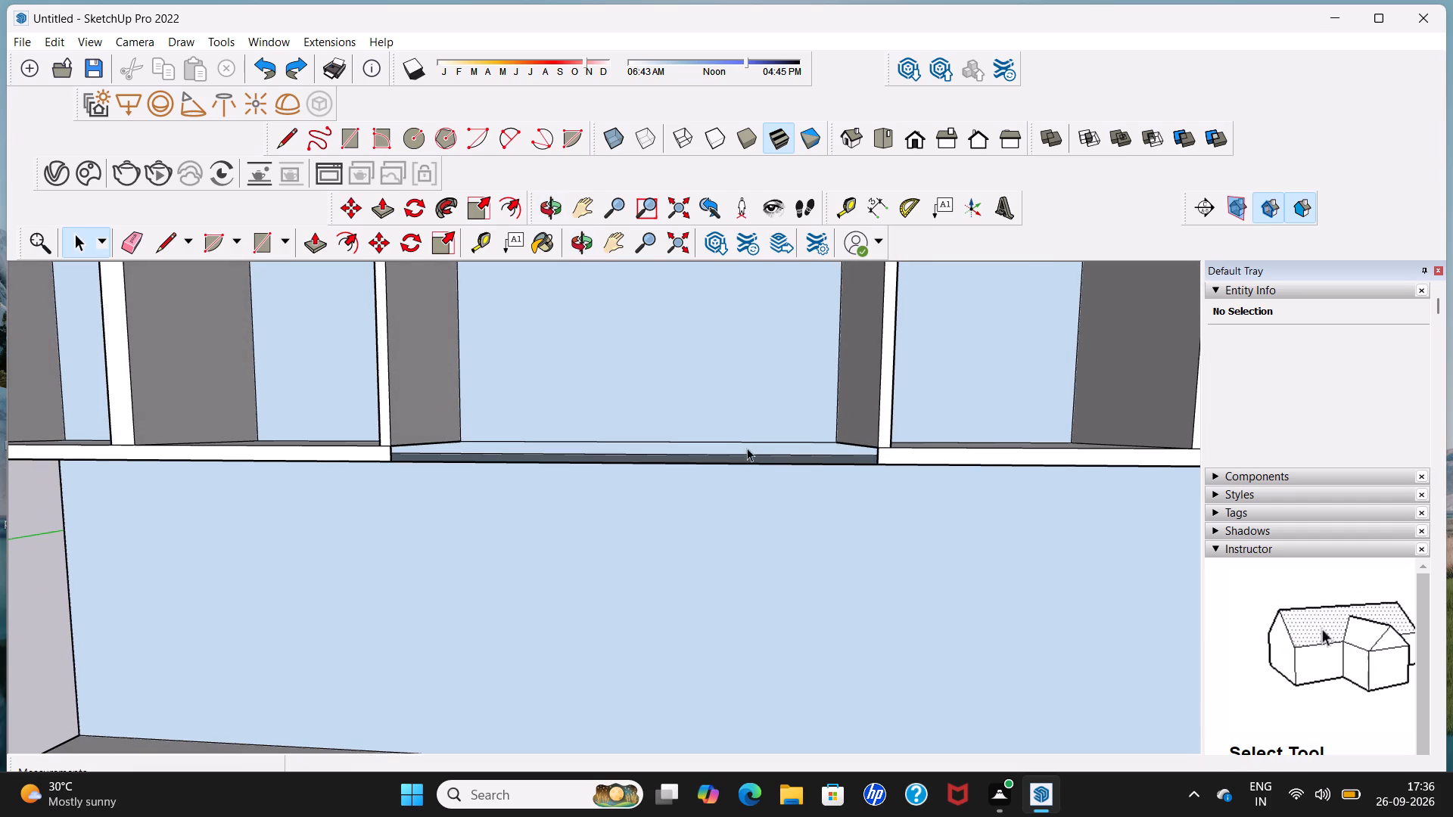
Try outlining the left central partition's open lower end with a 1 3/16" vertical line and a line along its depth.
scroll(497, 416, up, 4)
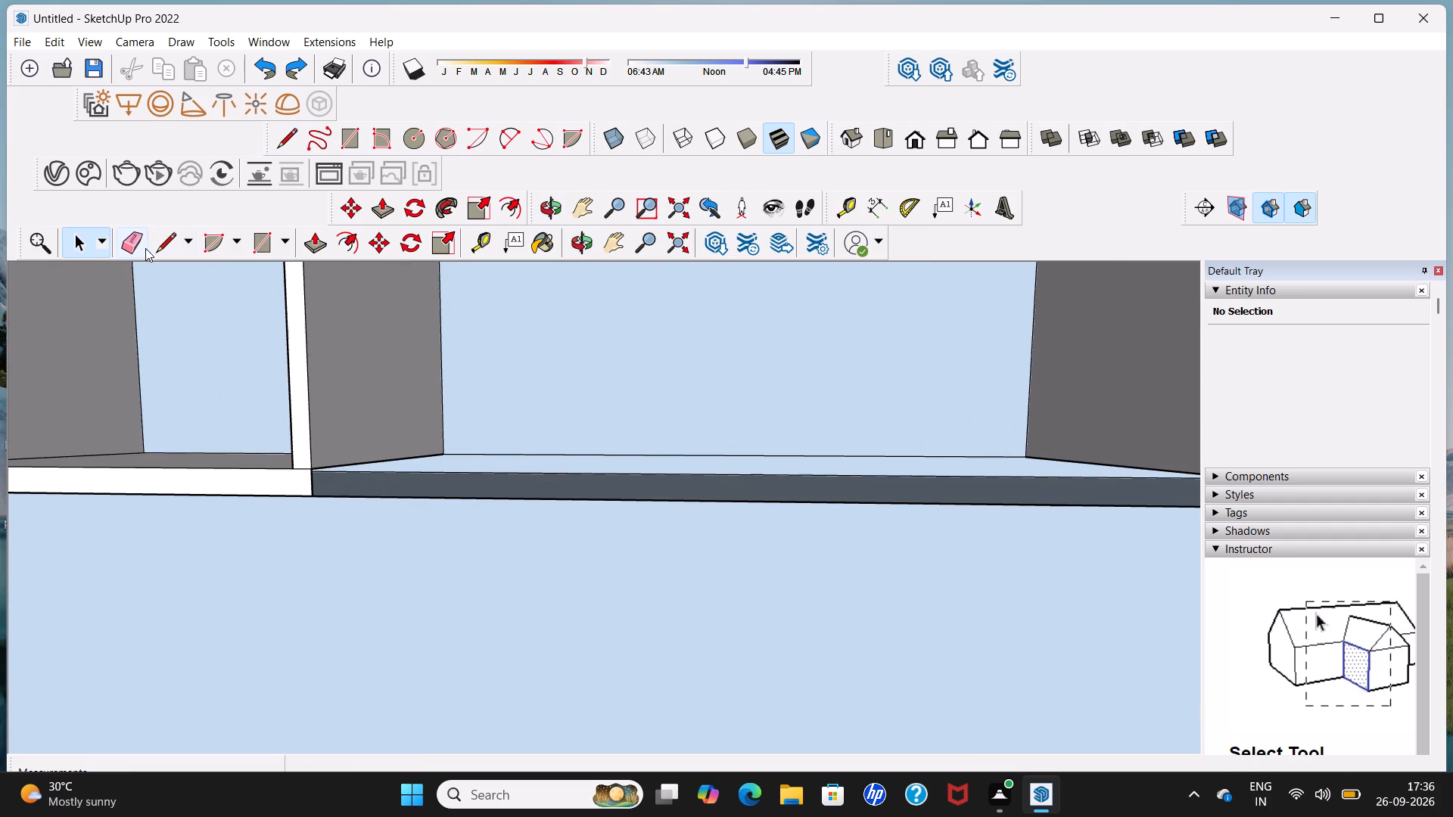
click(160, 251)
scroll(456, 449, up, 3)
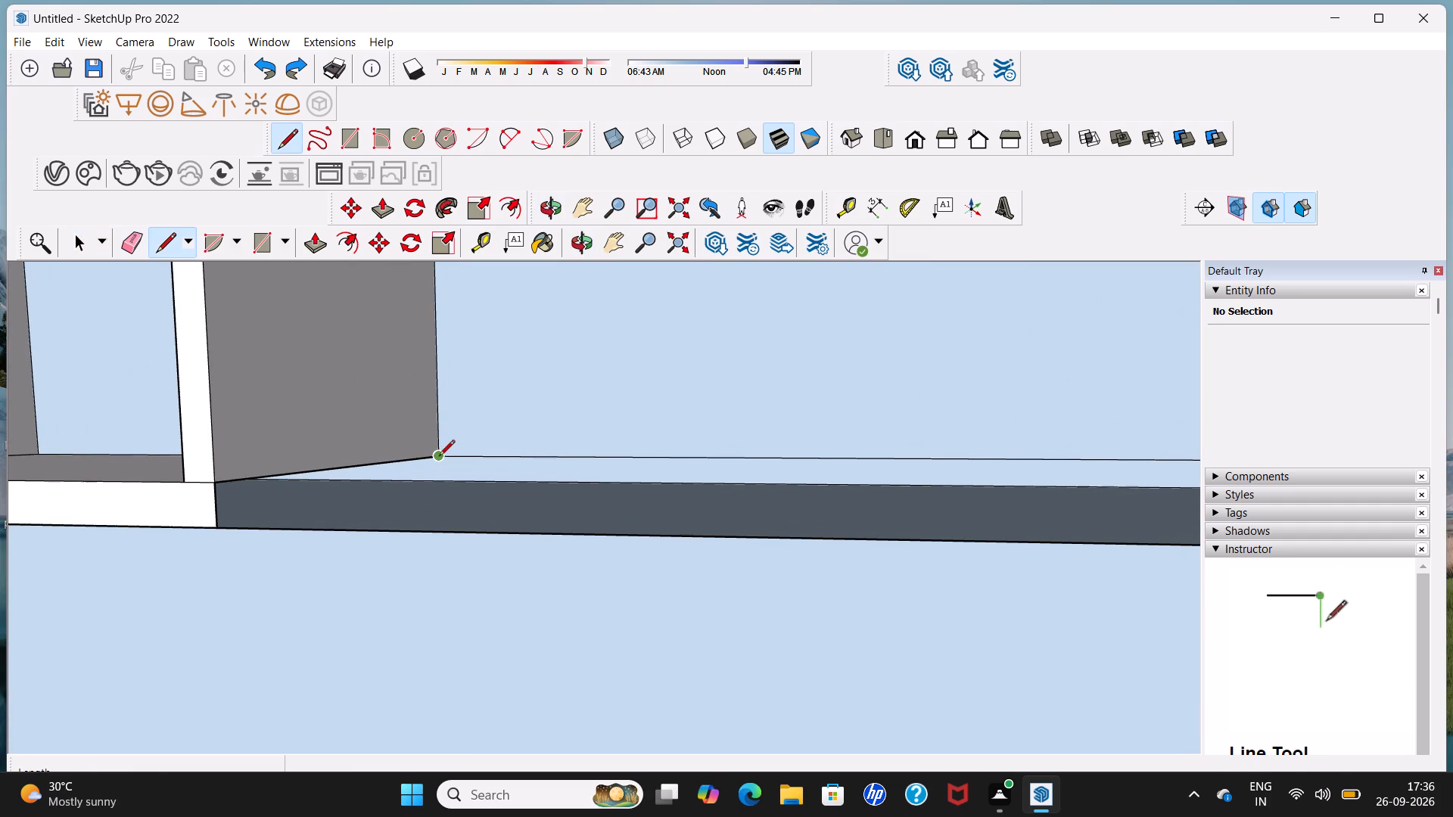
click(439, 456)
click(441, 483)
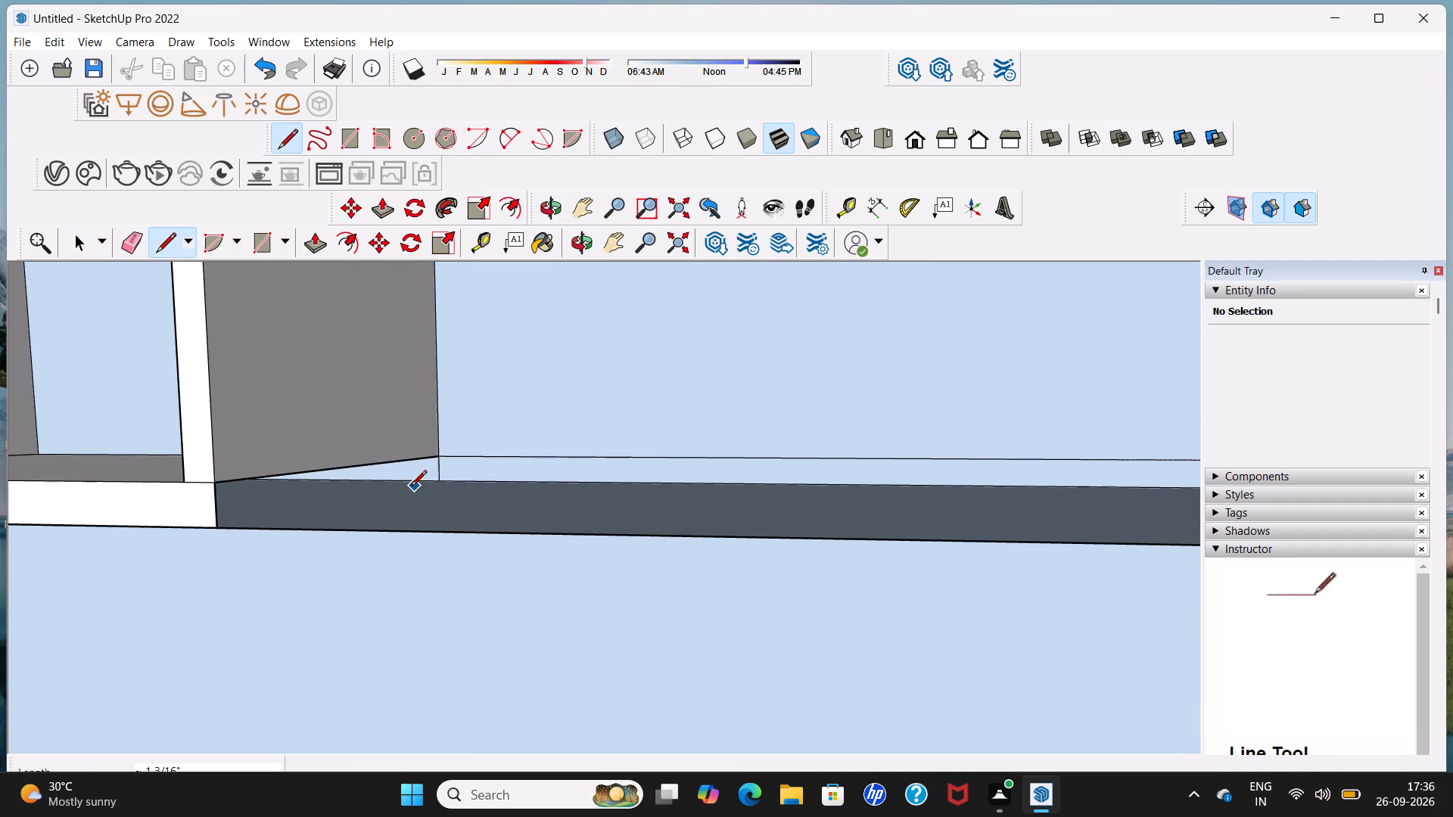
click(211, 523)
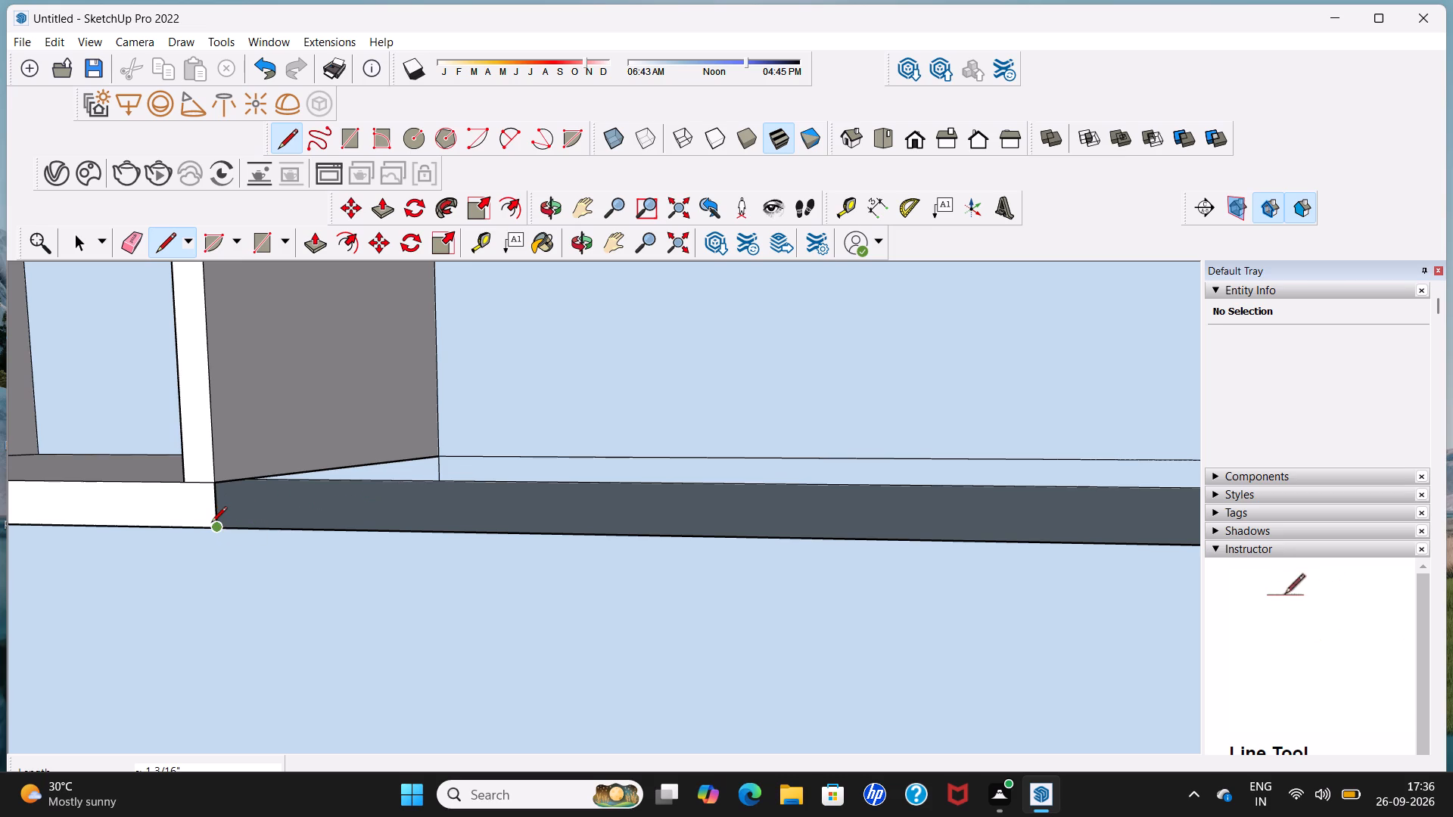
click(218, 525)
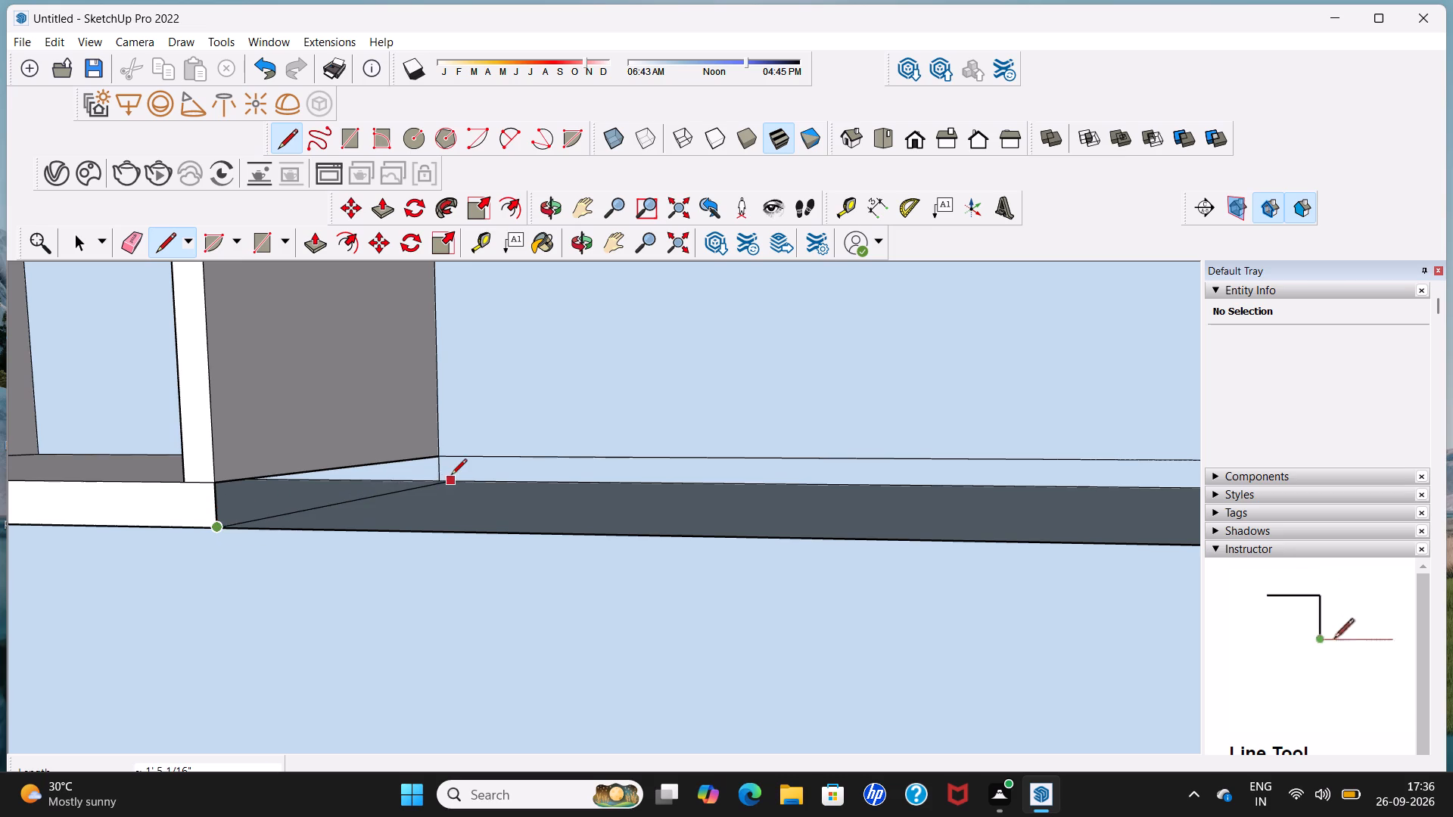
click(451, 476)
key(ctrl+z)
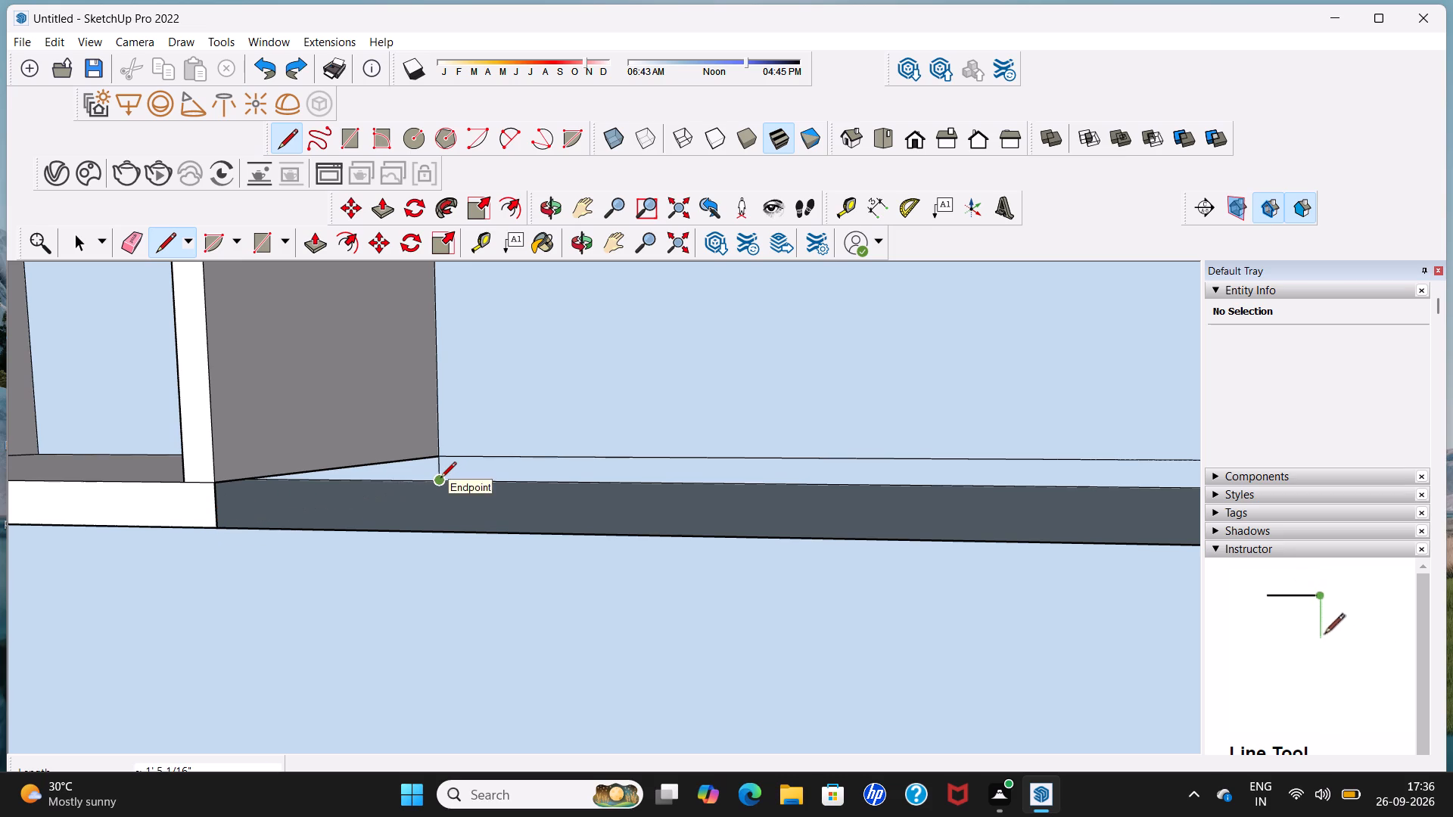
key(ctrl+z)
Outline the left central partition's open lower end with a 1 3/16" vertical line at the back and a 1' 5 1/16" line to the front corner.
click(440, 459)
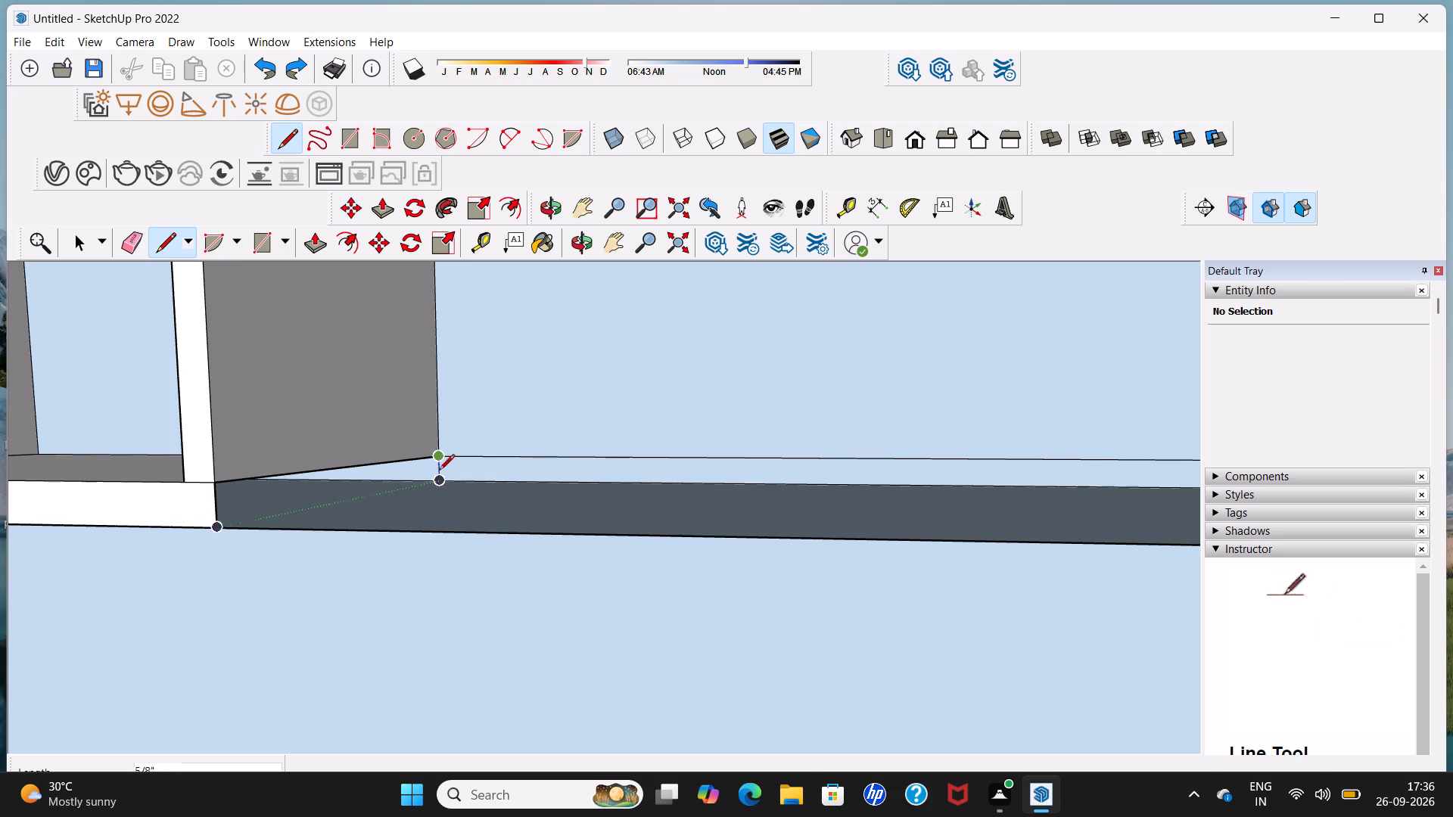
scroll(438, 480, up, 4)
click(438, 480)
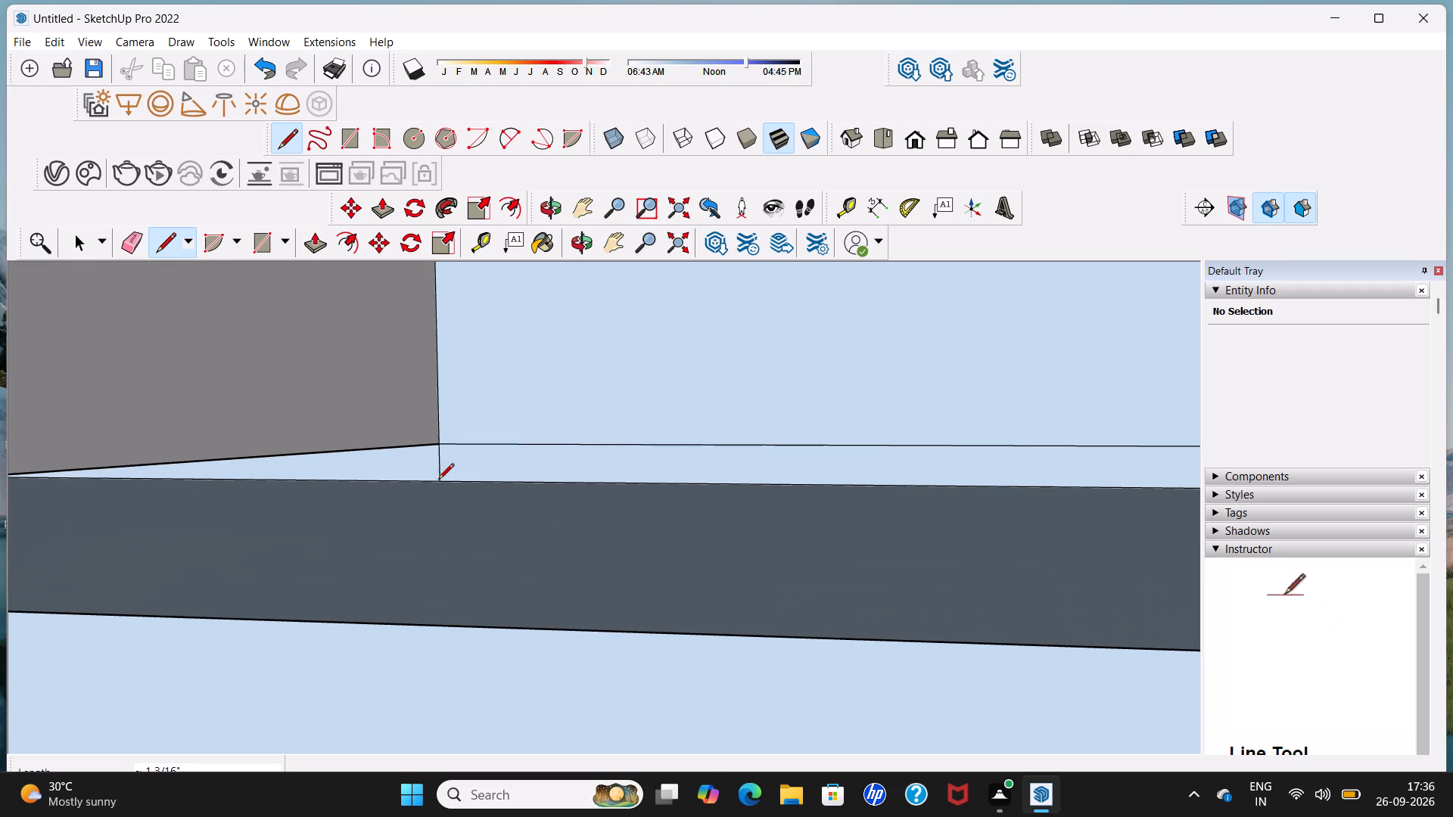
scroll(438, 480, down, 4)
click(438, 483)
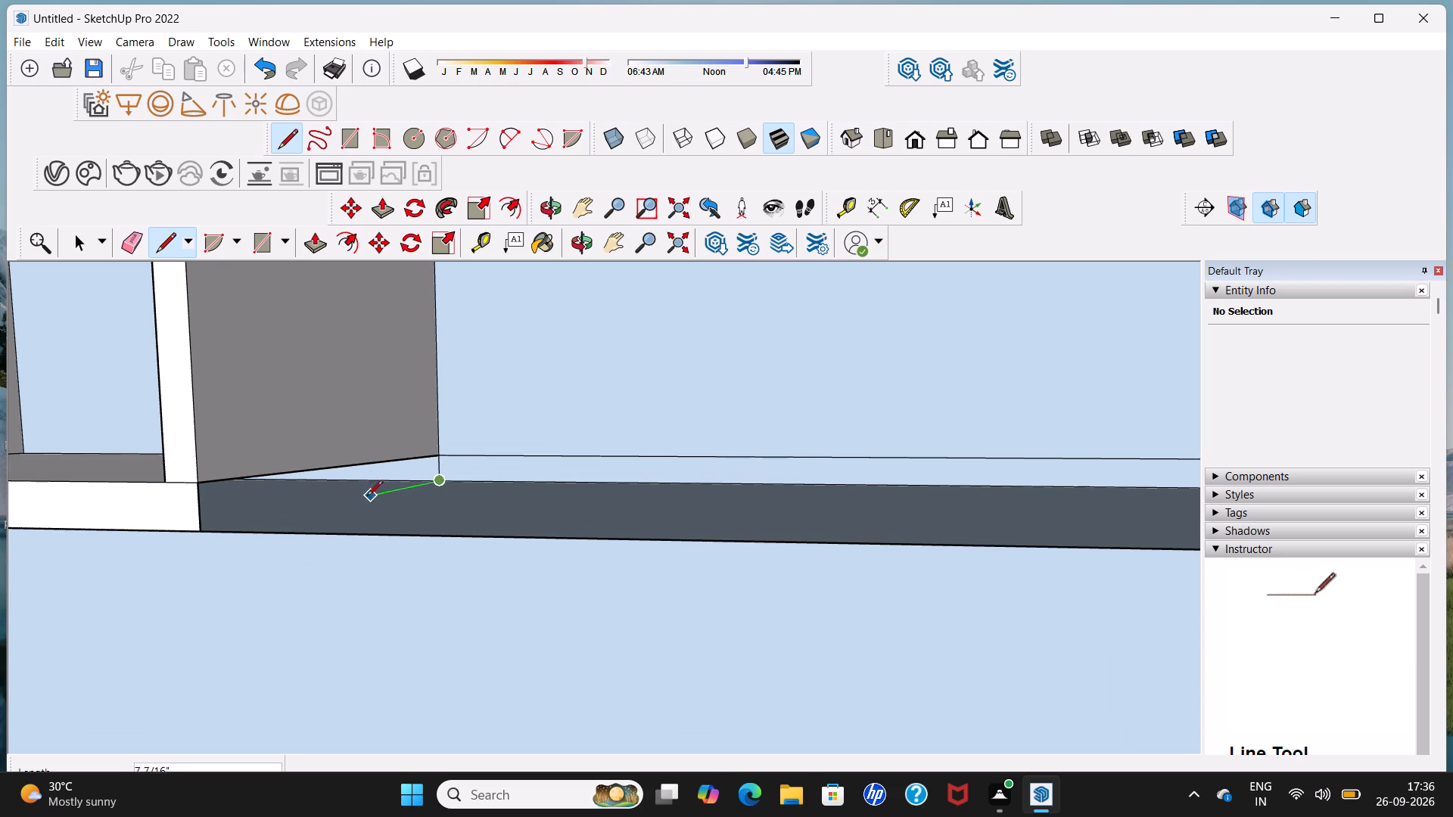
click(199, 523)
Outline the right central partition's open lower end with a 1 3/16" vertical line at the back and a line to the front corner.
scroll(213, 502, down, 6)
middle_drag(236, 471, 459, 514)
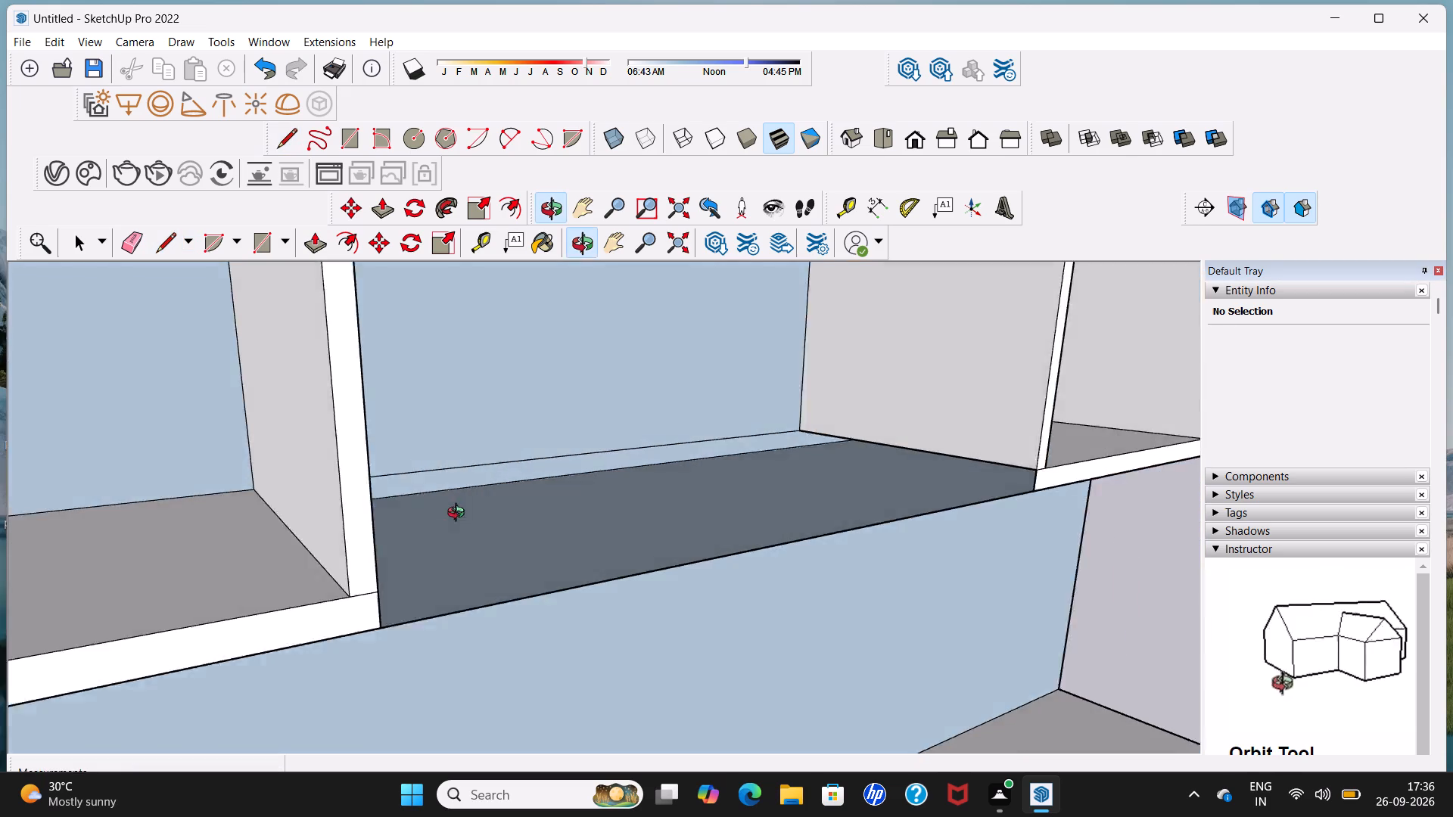
middle_drag(459, 514, 506, 506)
scroll(652, 421, up, 3)
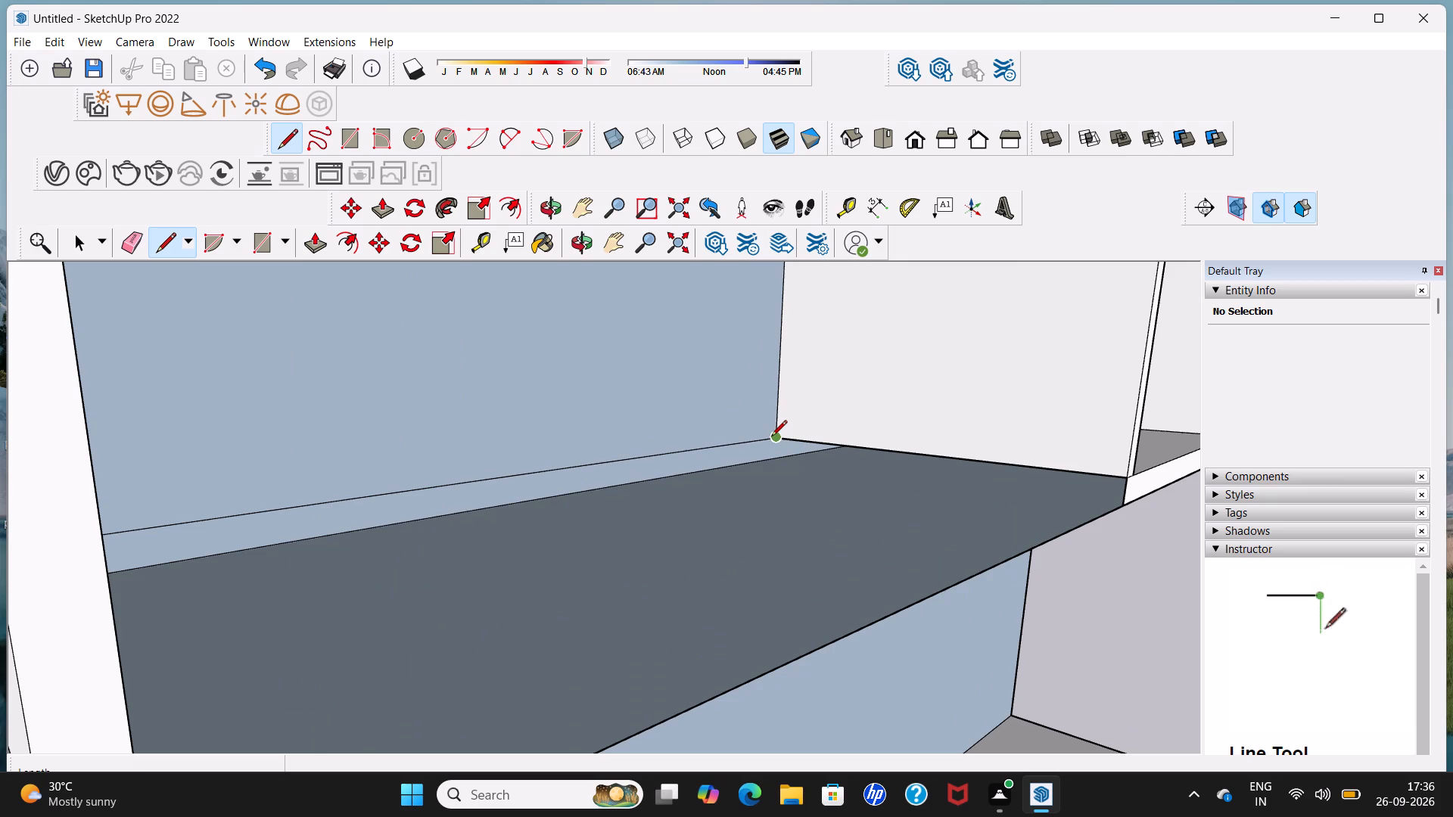
click(771, 439)
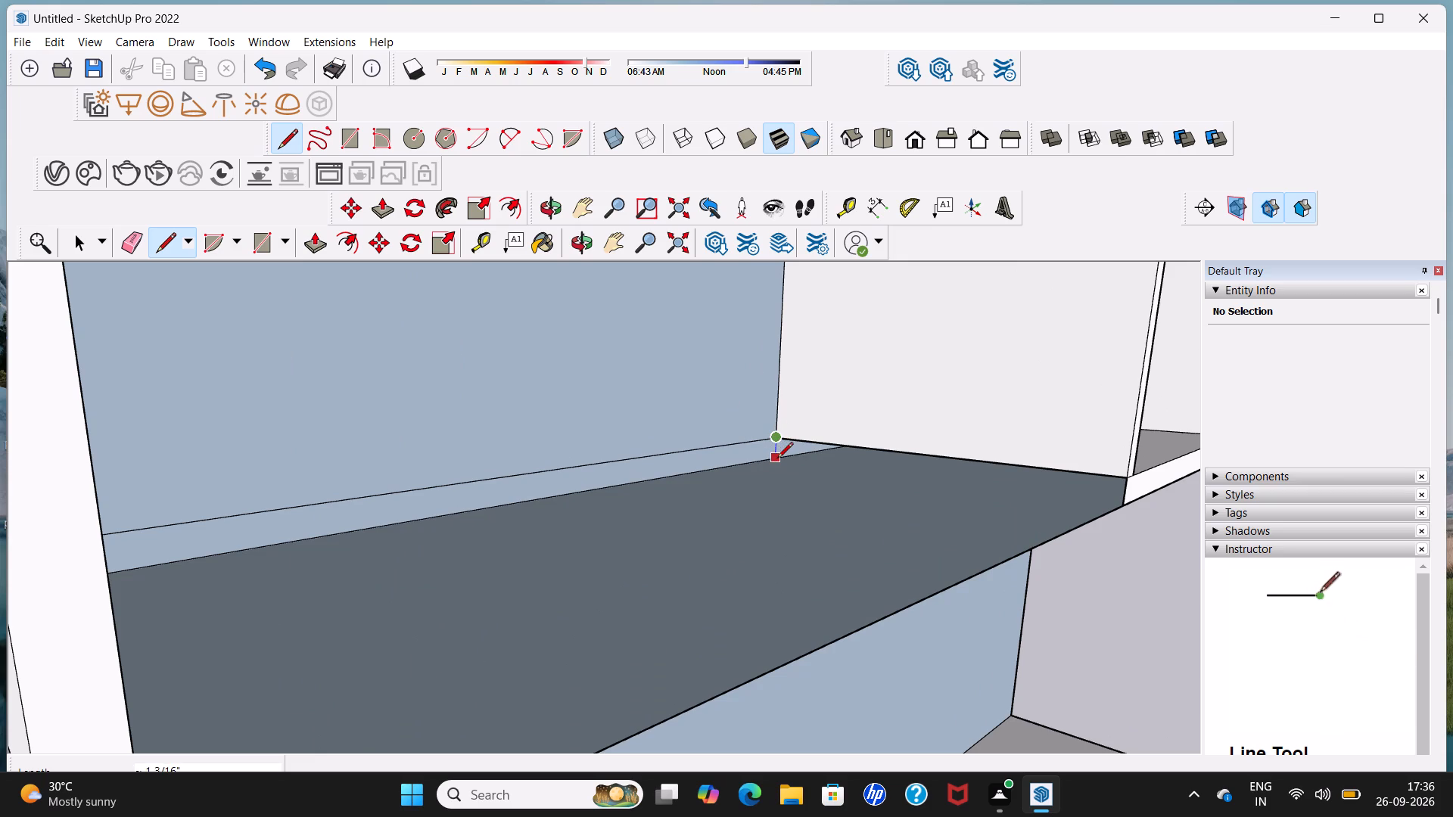
scroll(777, 459, up, 1)
click(777, 459)
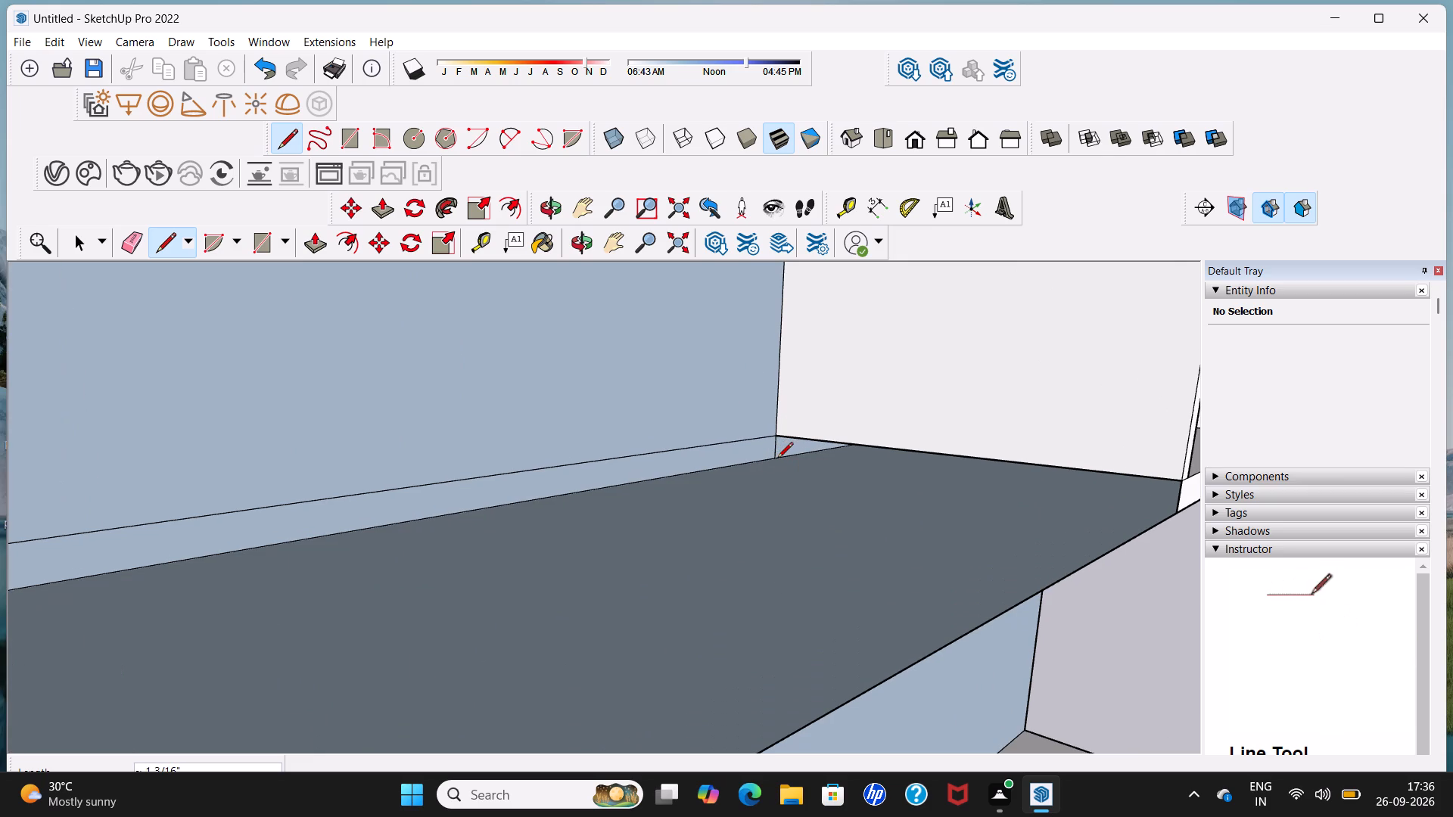
click(776, 458)
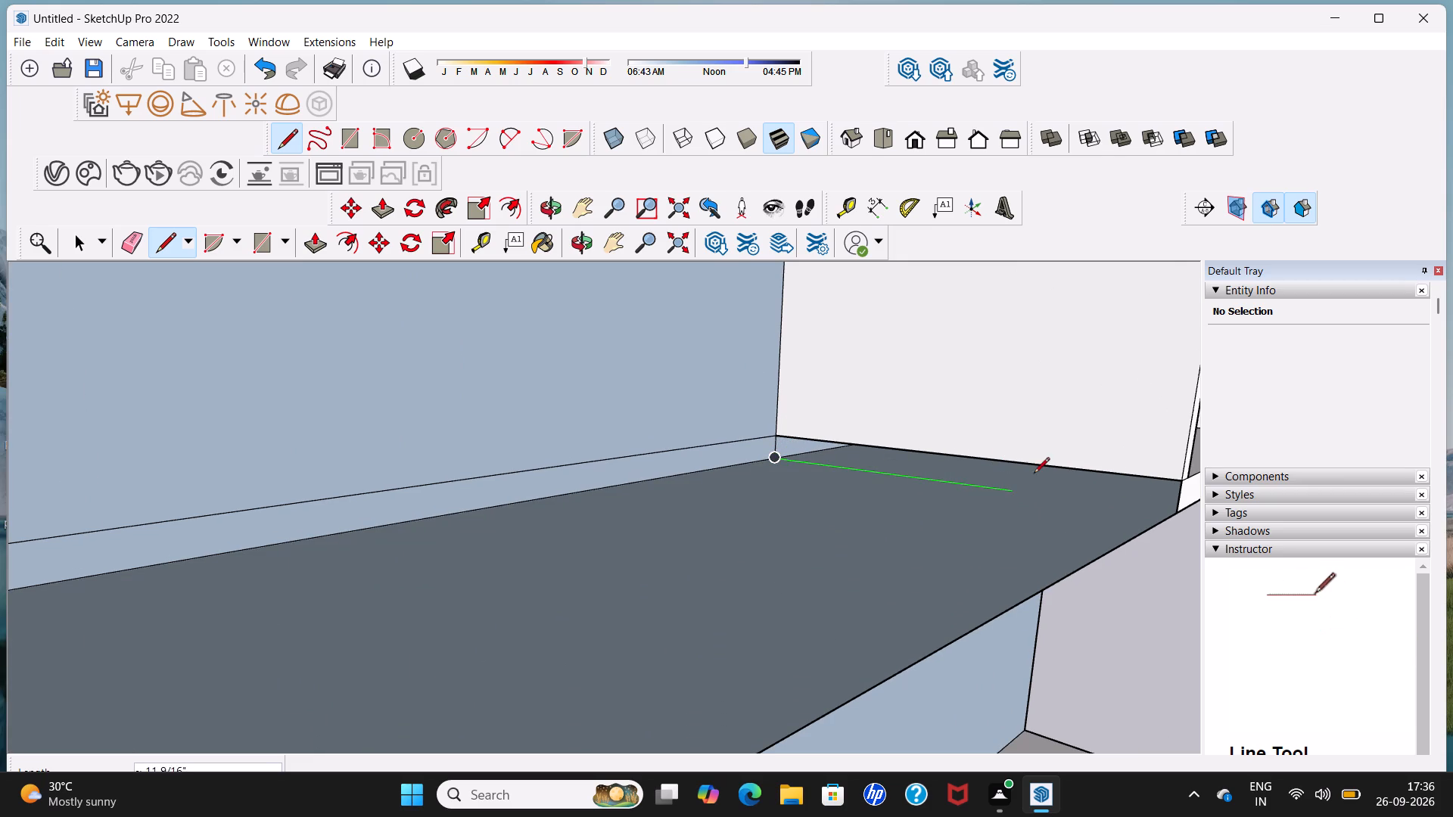
click(1187, 505)
scroll(1173, 480, down, 9)
key(space)
Delete the bottom panel's underside face below the central compartment.
scroll(1070, 473, down, 8)
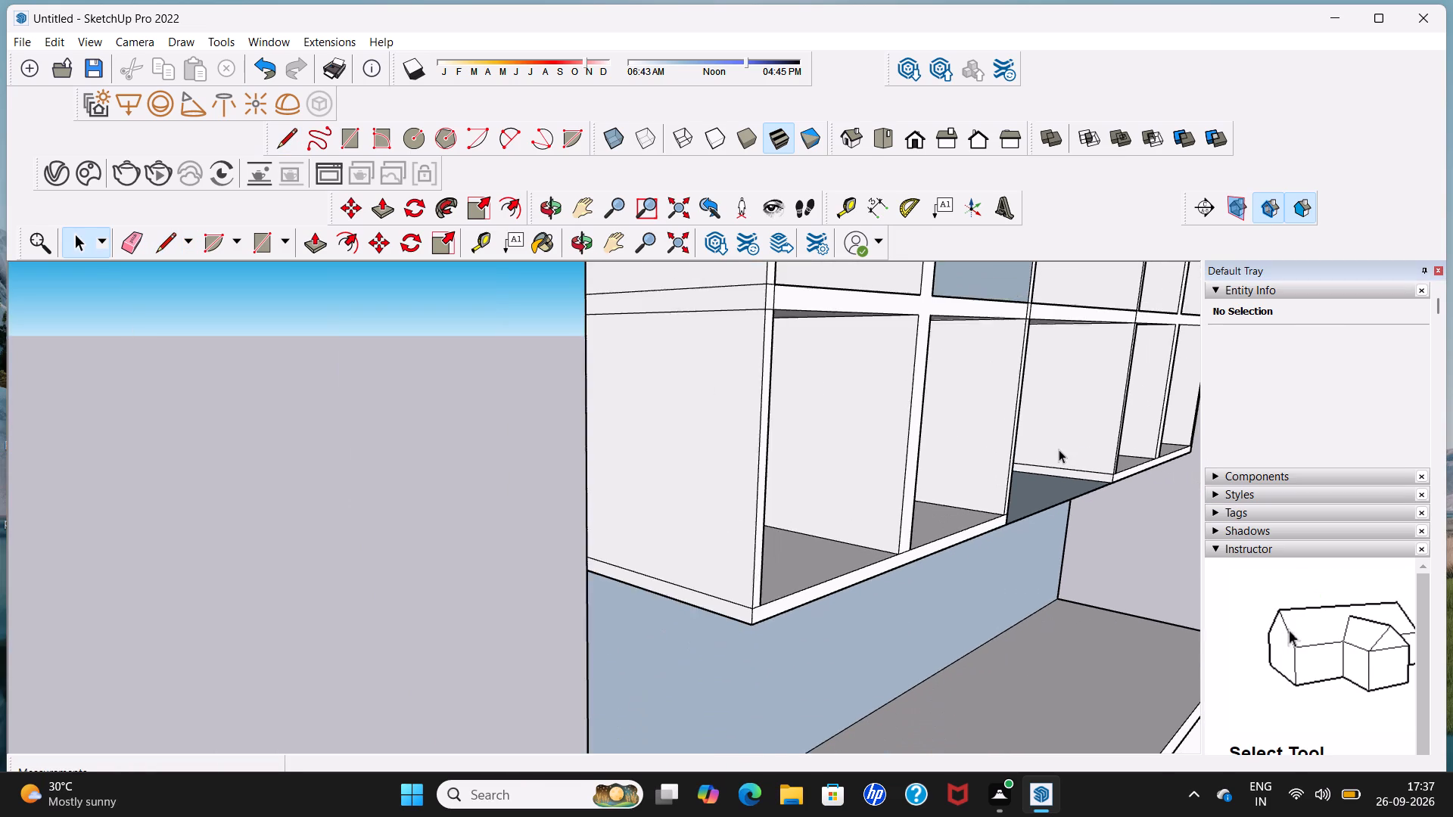
shift+middle_drag(1059, 451, 770, 460)
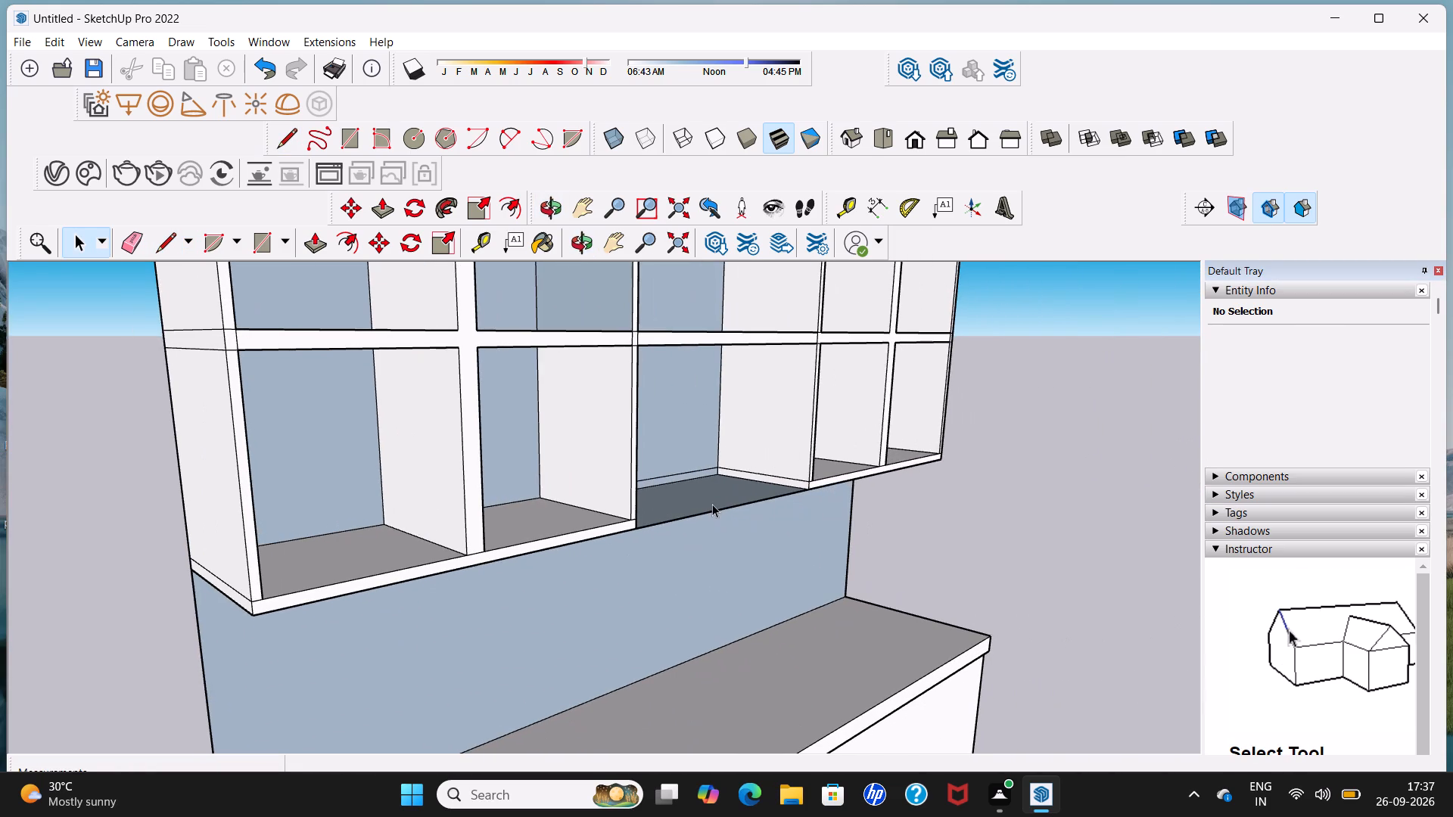
click(712, 505)
key(Delete)
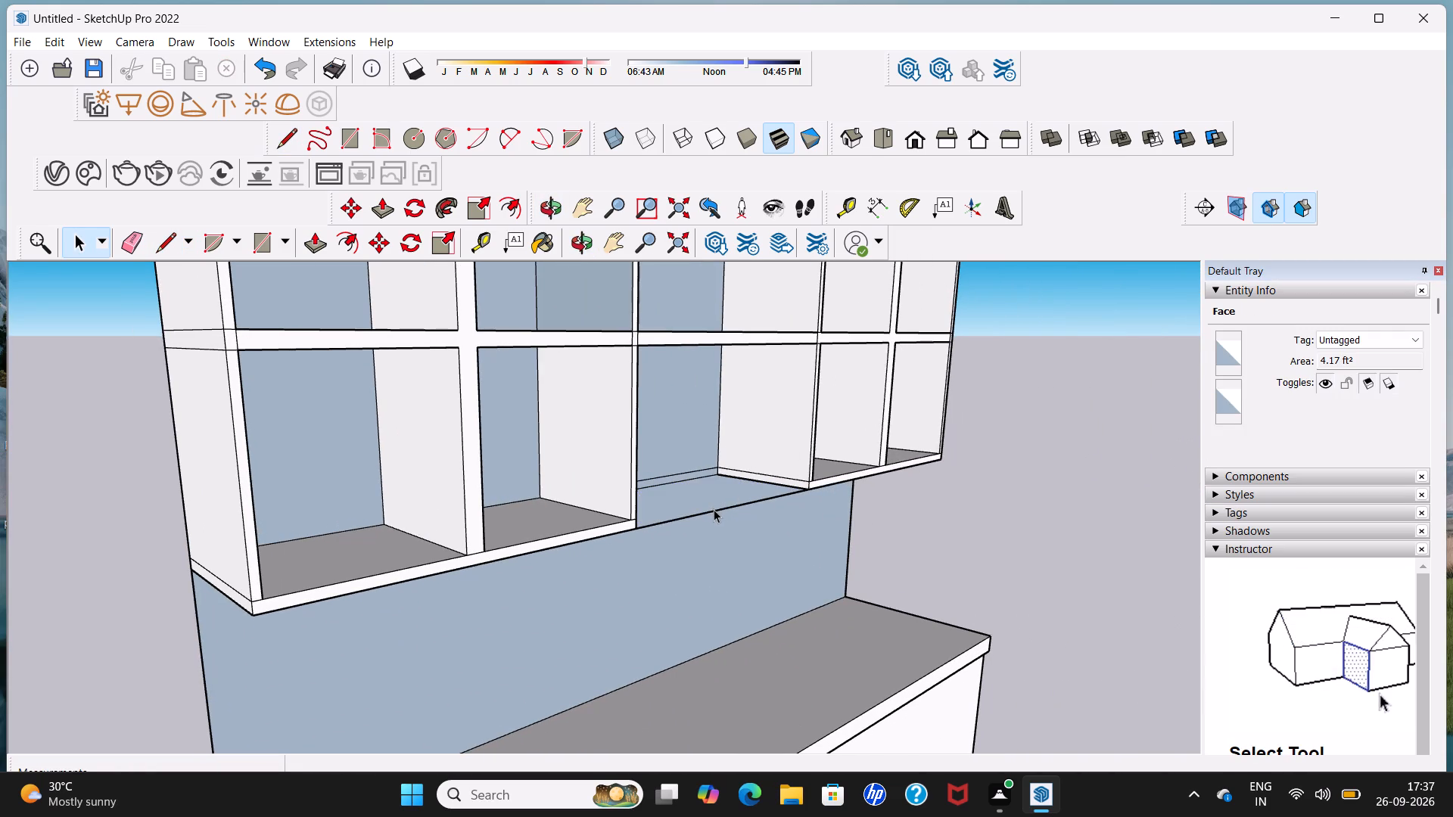
click(724, 507)
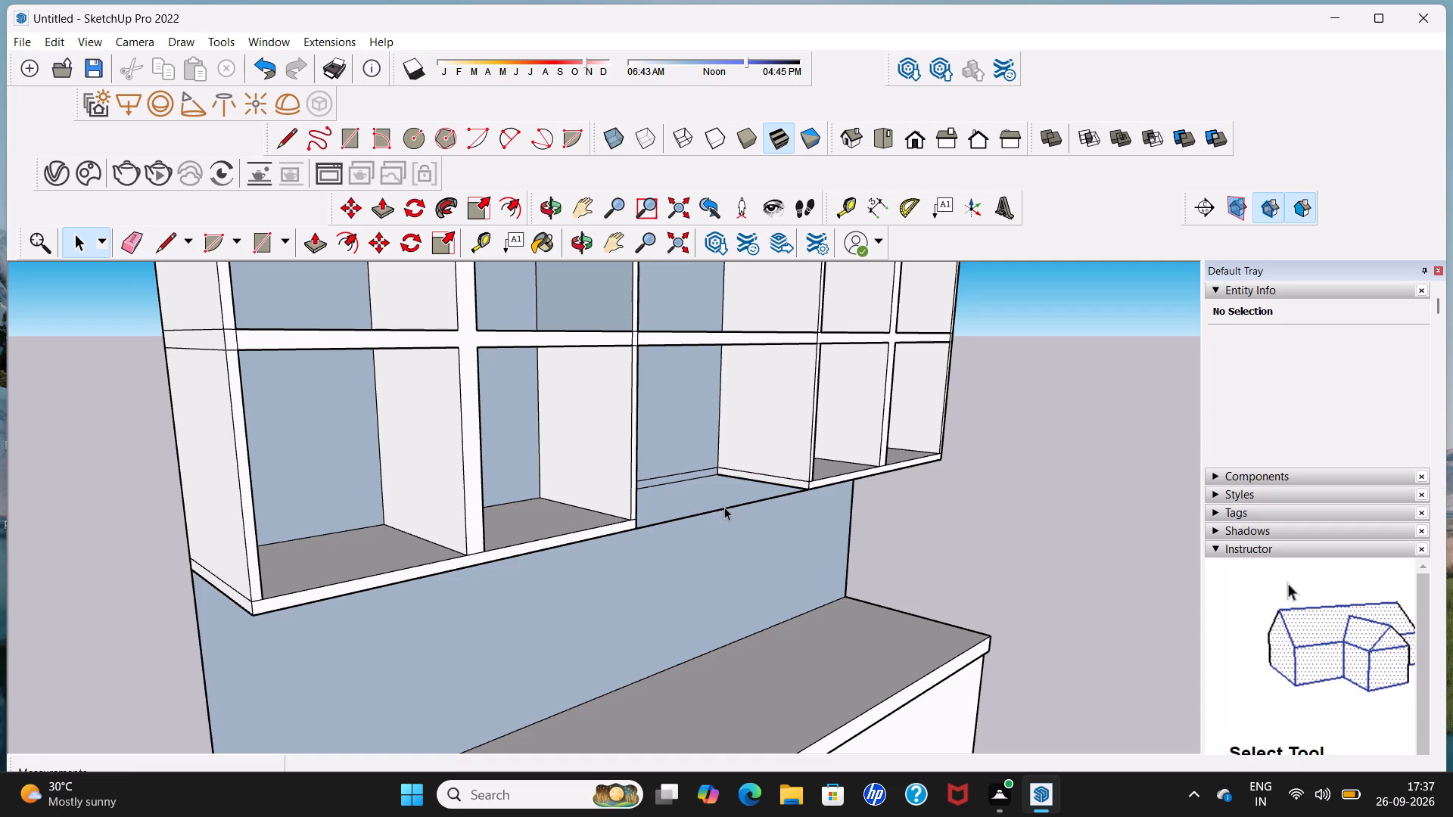
Delete the leftover bottom panel edges across the central bay: the front edge and both horizontal lines on the back panel.
key(Delete)
middle_drag(733, 502, 530, 505)
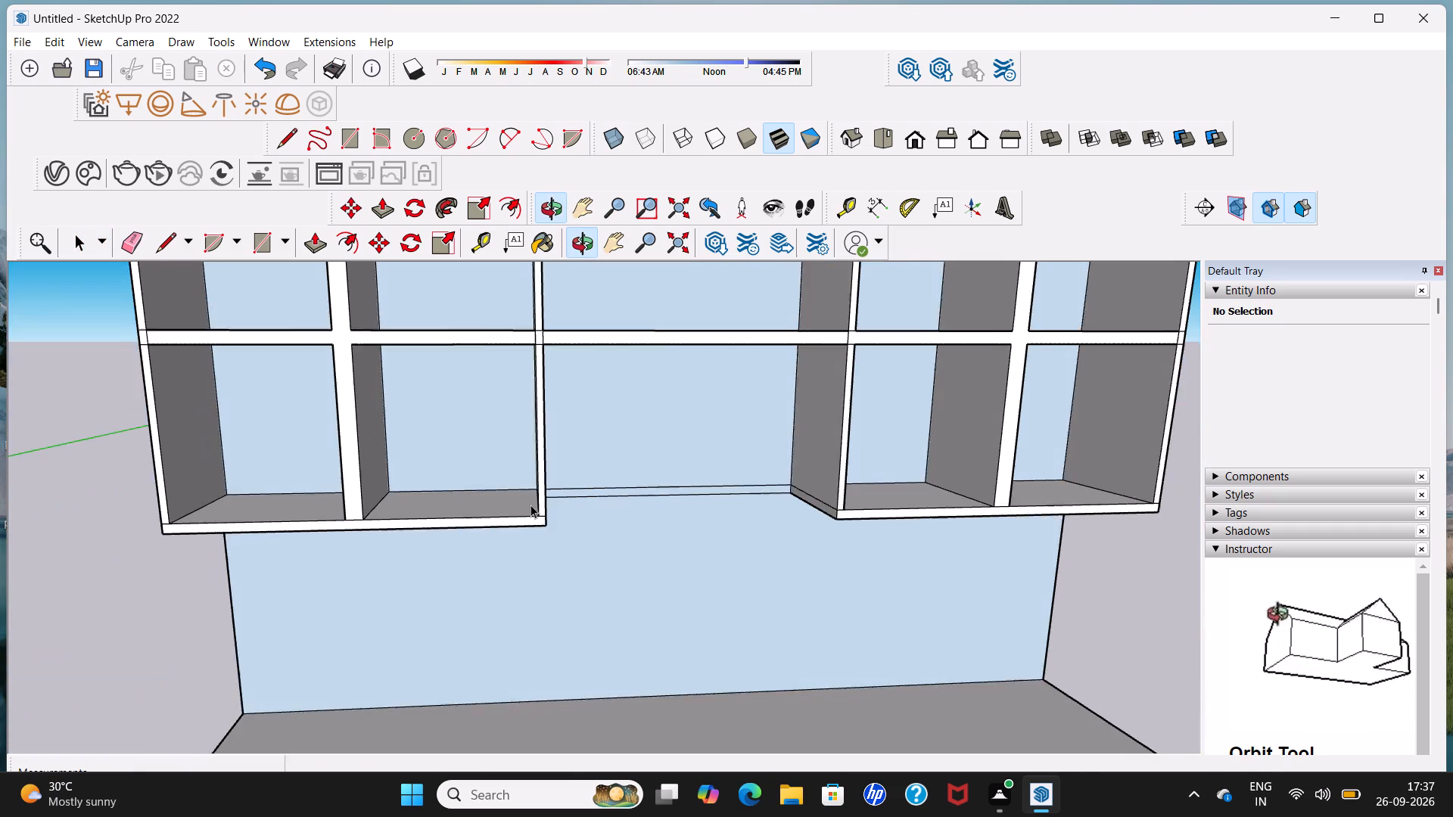
middle_drag(530, 505, 530, 504)
scroll(646, 486, up, 3)
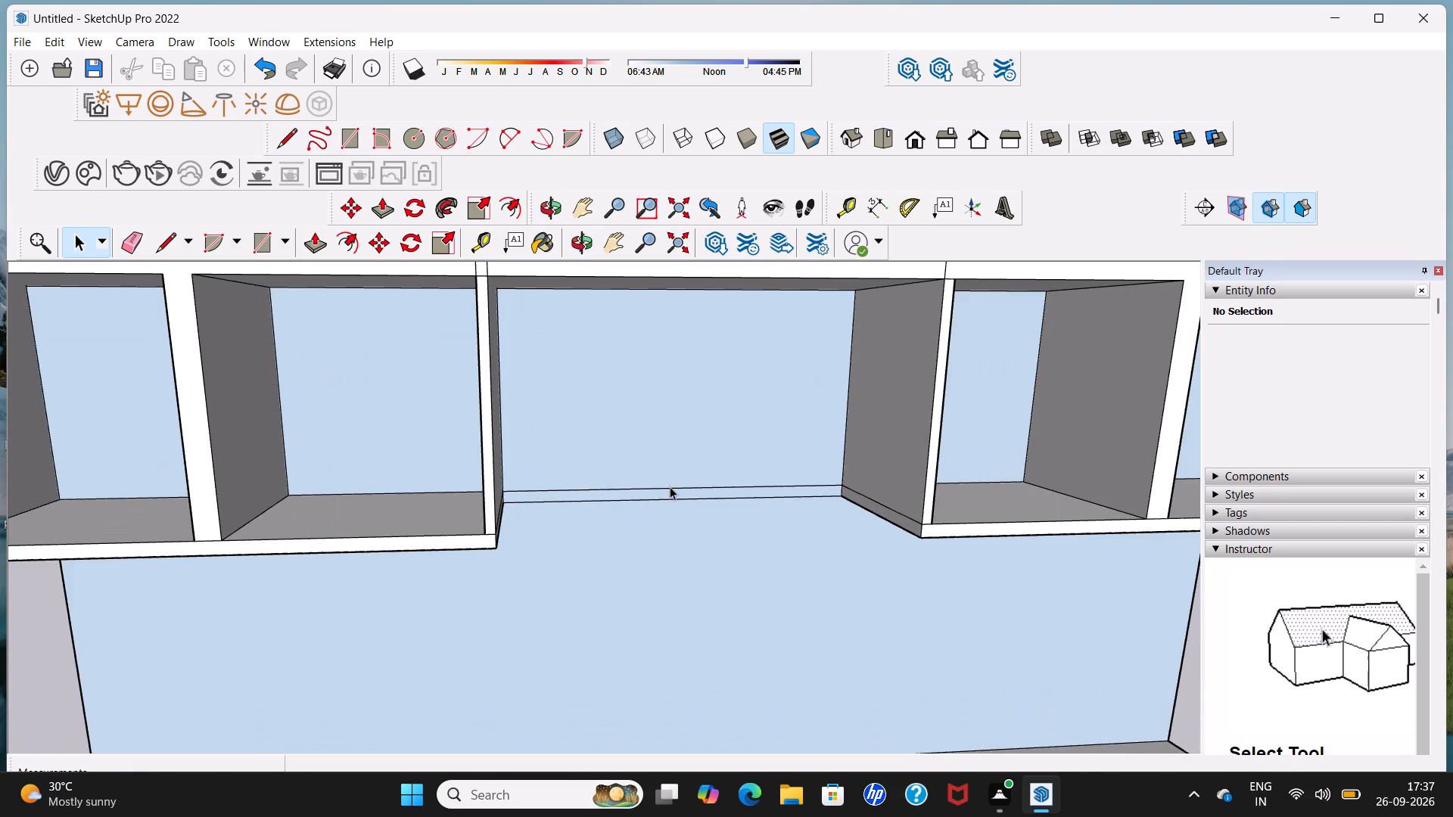
click(670, 486)
key(Delete)
middle_drag(667, 510, 664, 323)
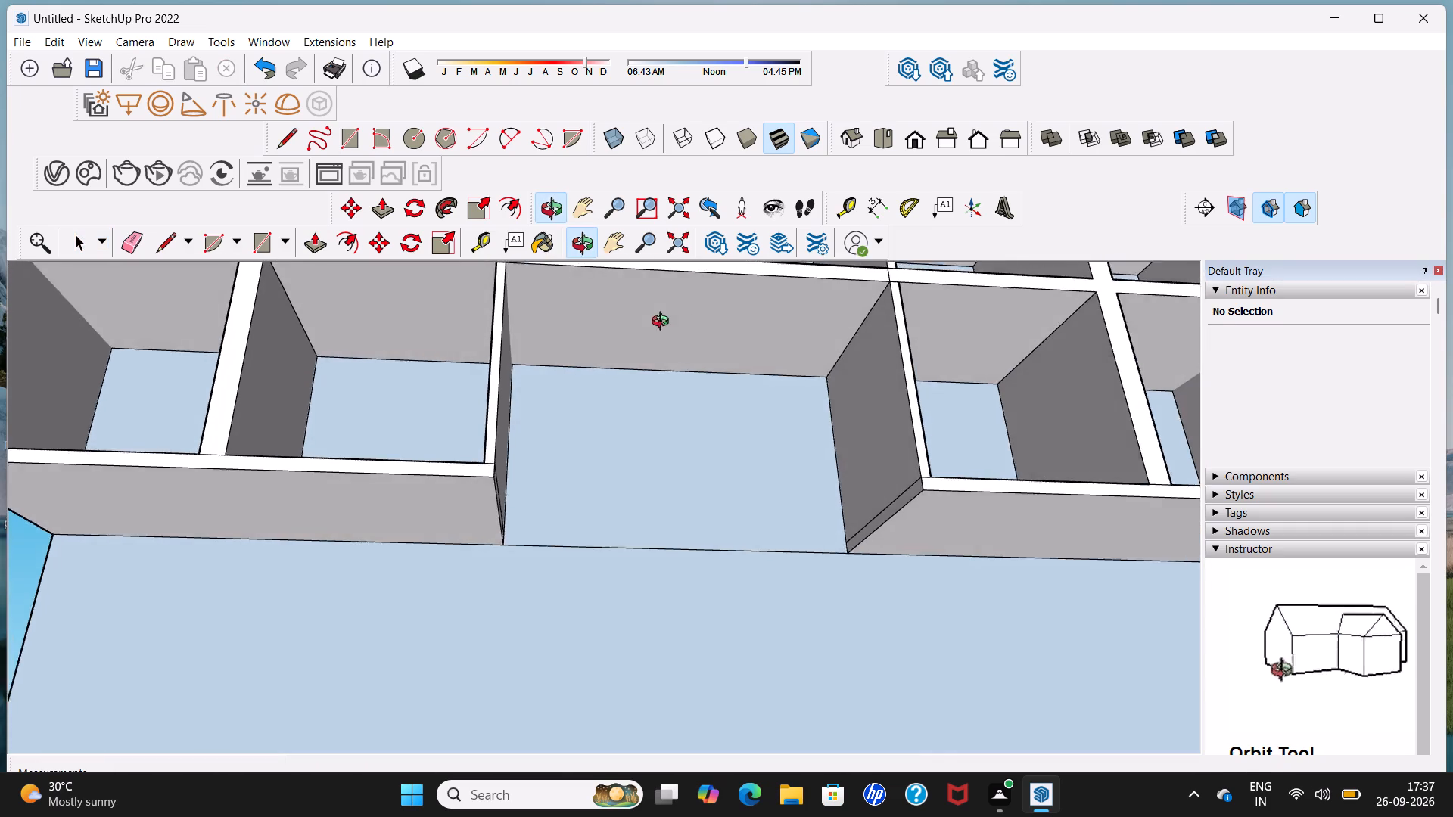
middle_drag(664, 323, 668, 332)
scroll(674, 455, up, 3)
click(649, 580)
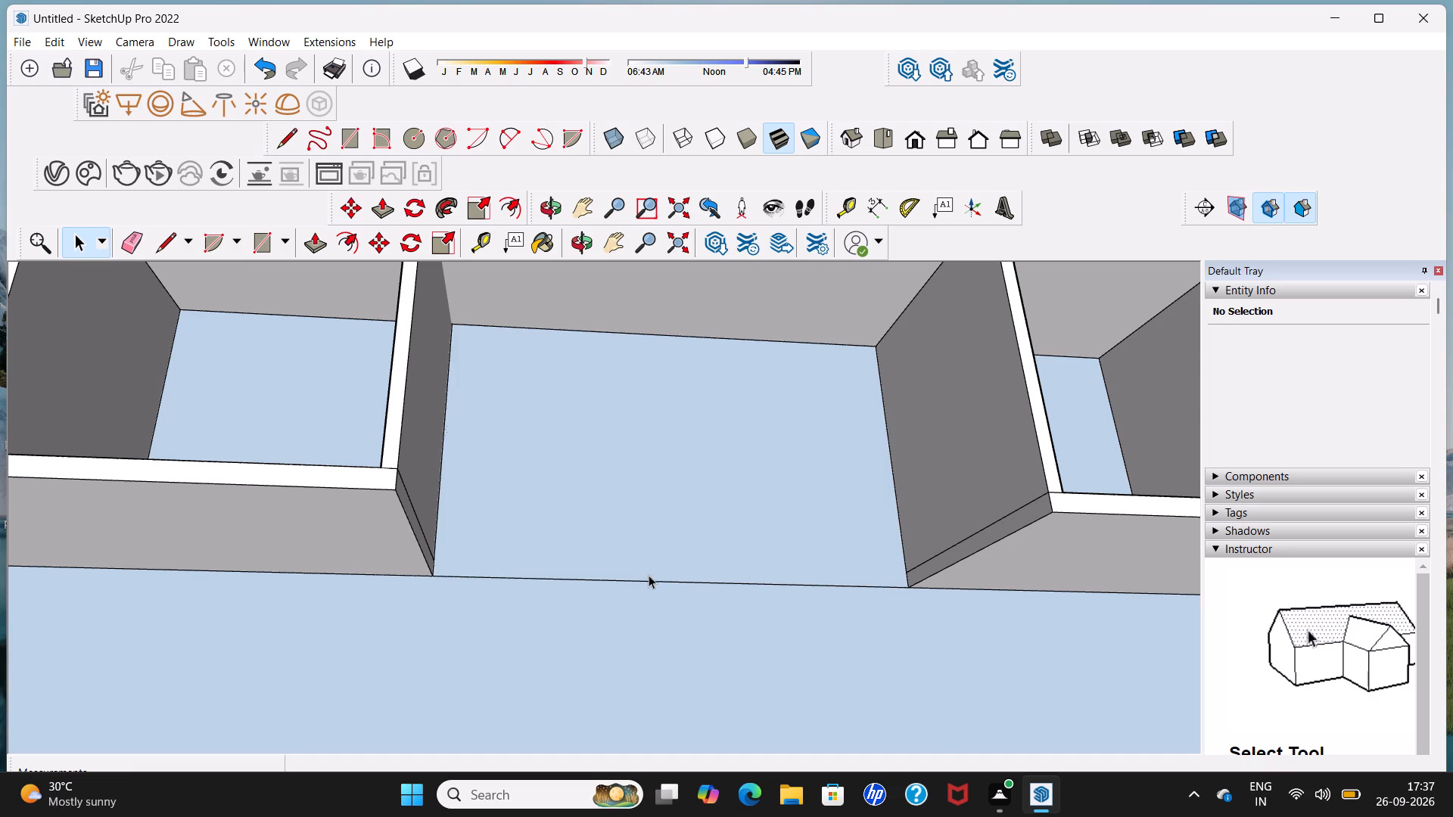
key(Delete)
key(ctrl+z)
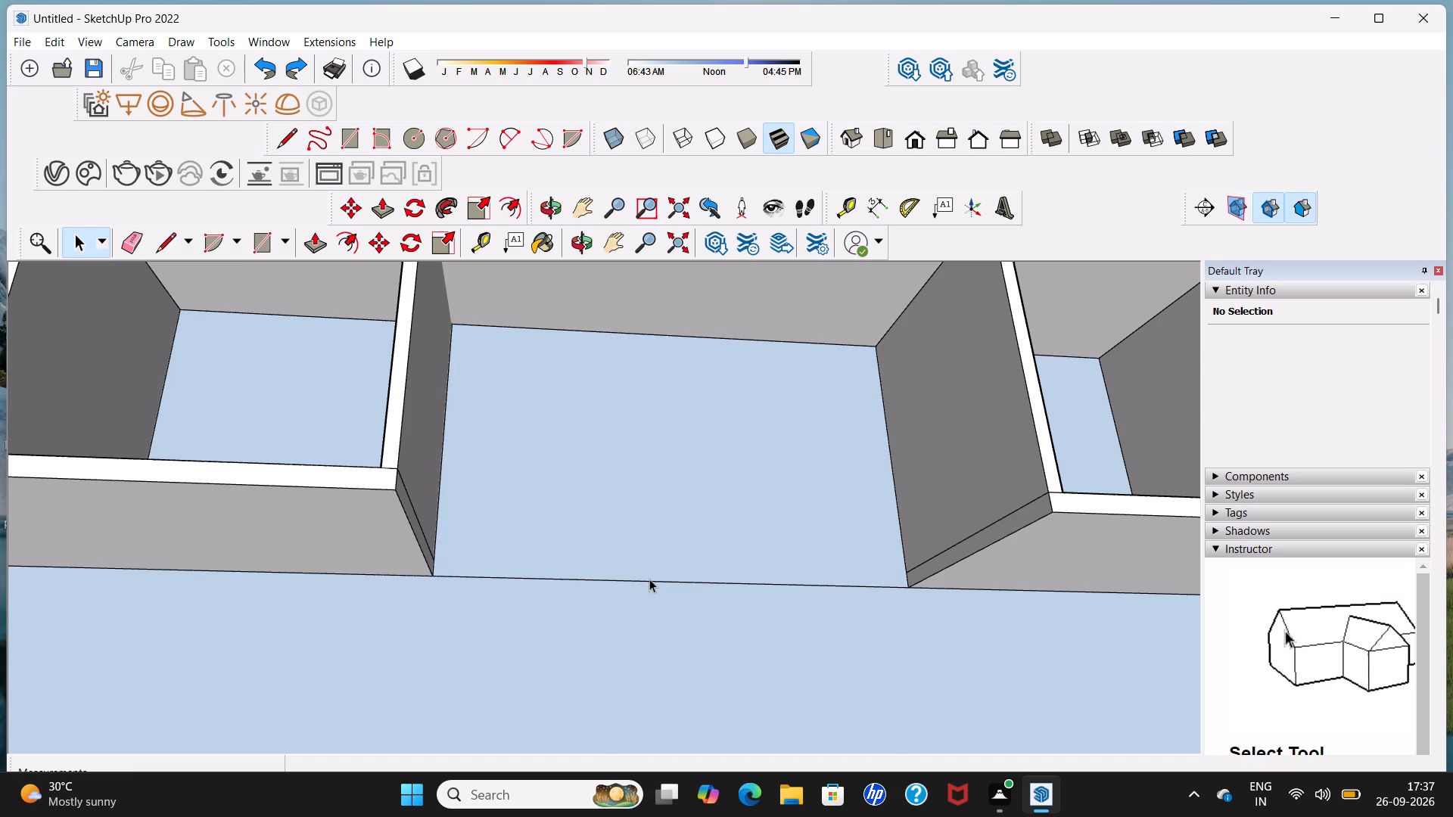
click(655, 581)
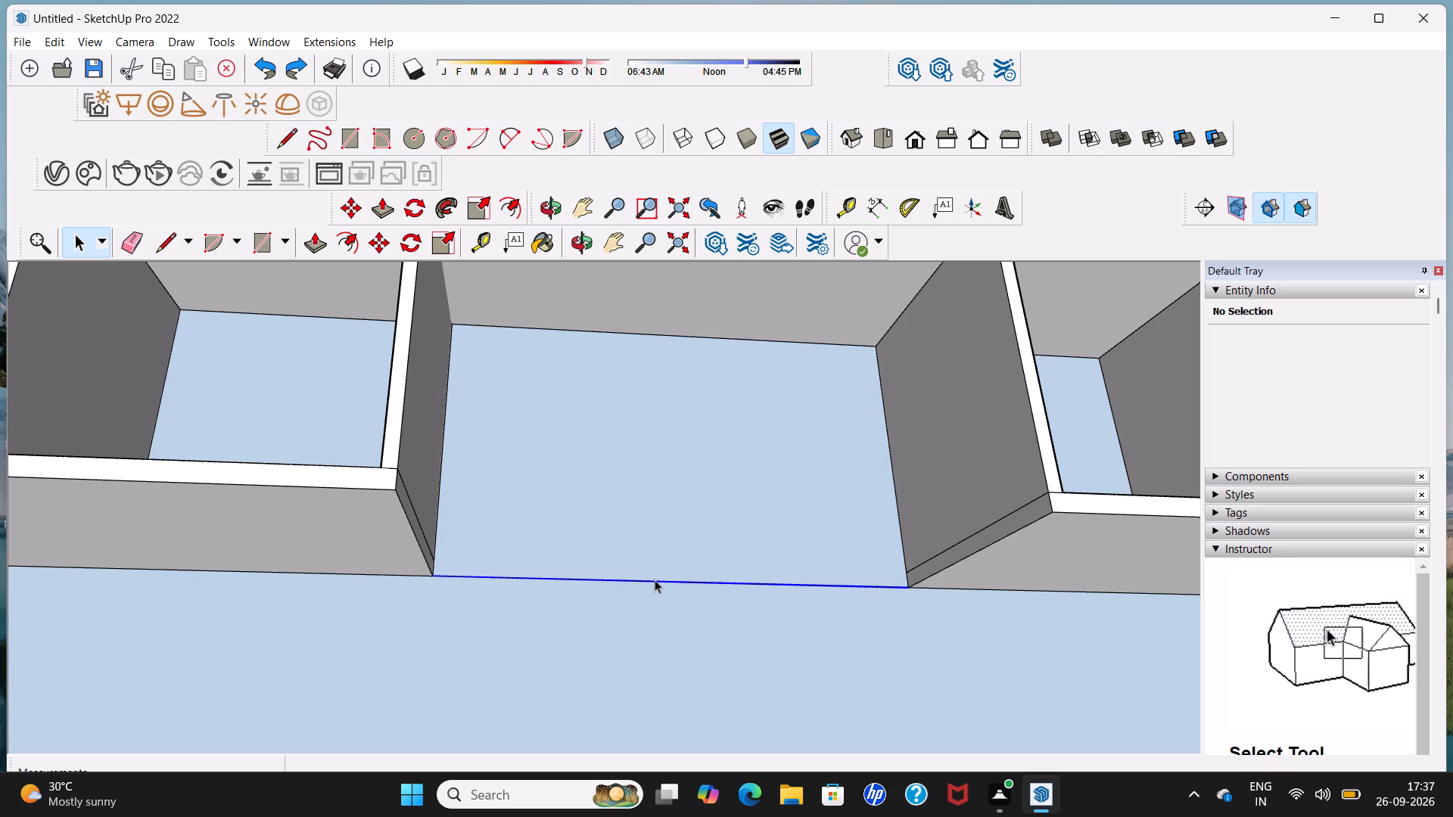
key(Delete)
Examine the whole unit from the front, below and the side to check the opened central bay.
scroll(655, 541, down, 13)
middle_drag(633, 491, 630, 494)
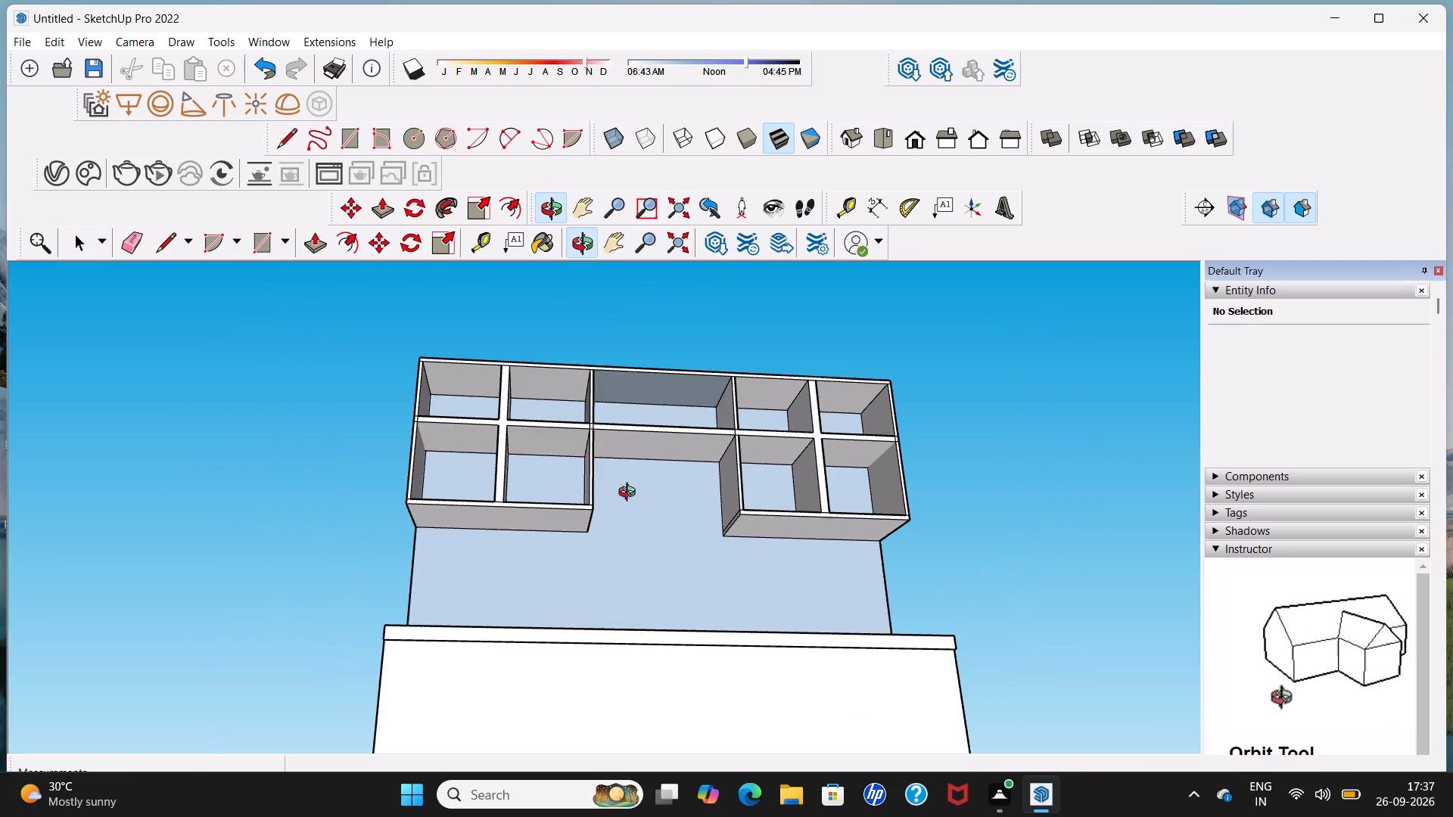
middle_drag(630, 494, 622, 663)
scroll(618, 675, down, 1)
middle_drag(619, 606, 555, 534)
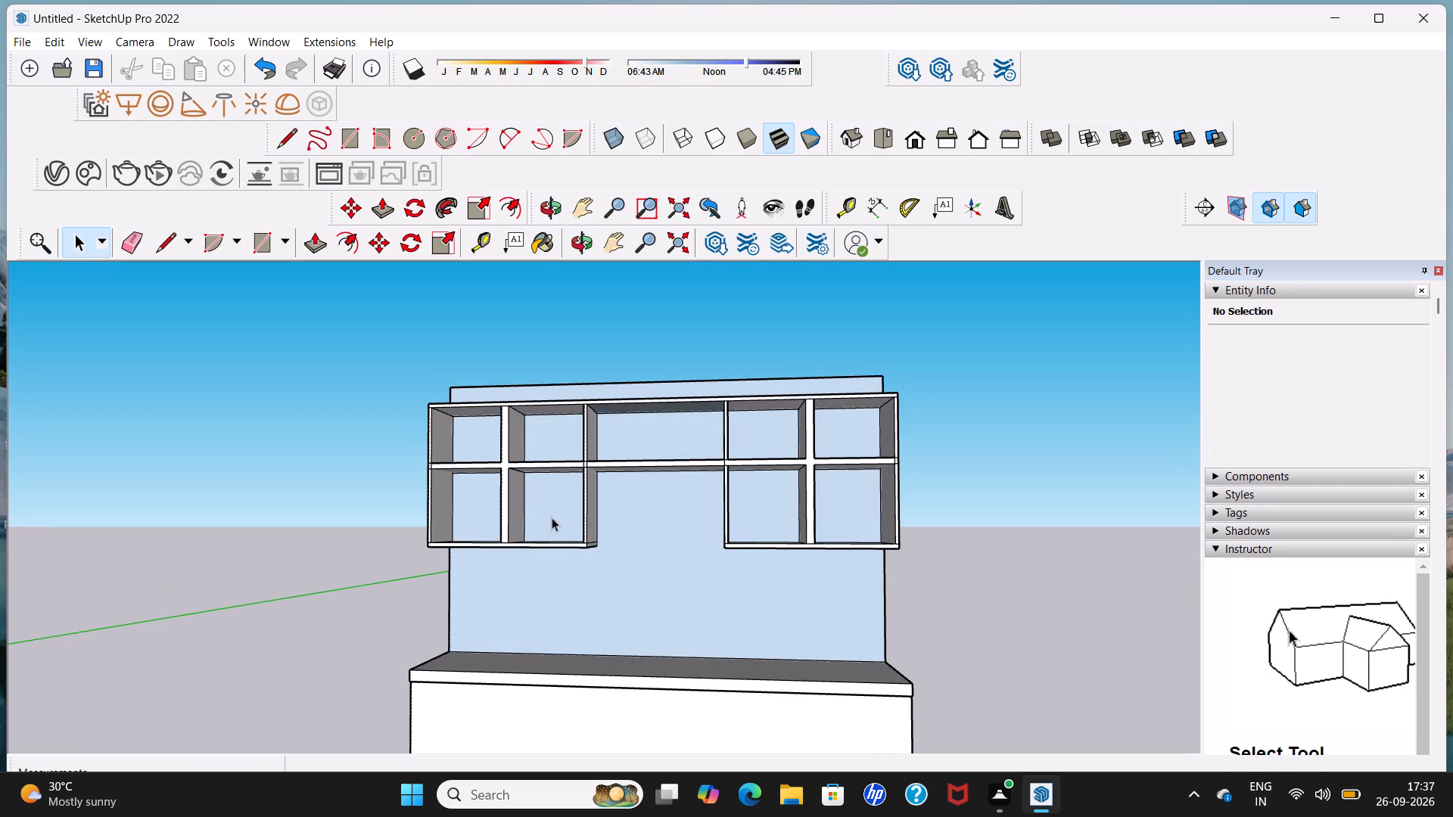
middle_drag(542, 538, 595, 486)
scroll(595, 486, up, 5)
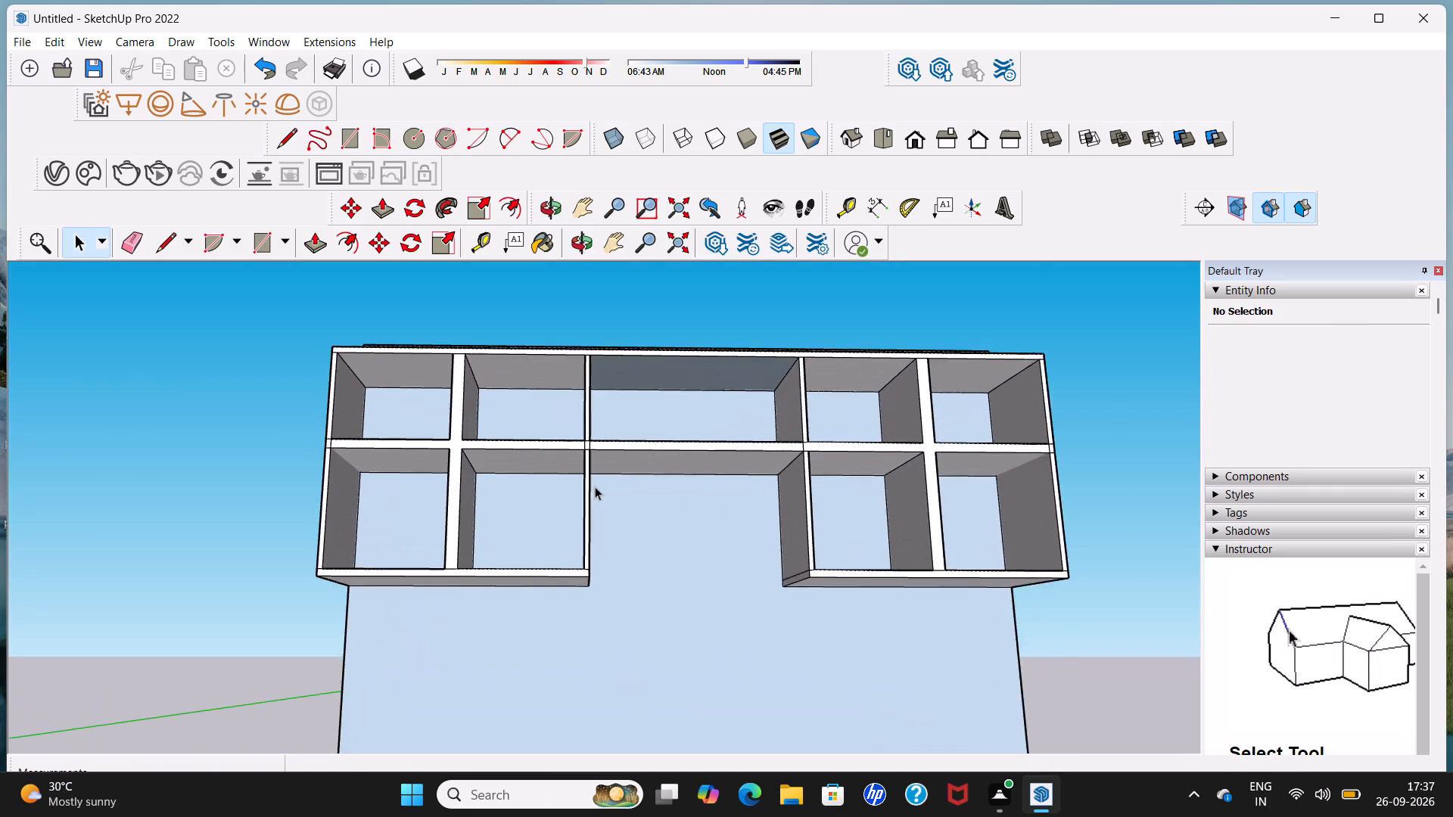
scroll(595, 486, down, 6)
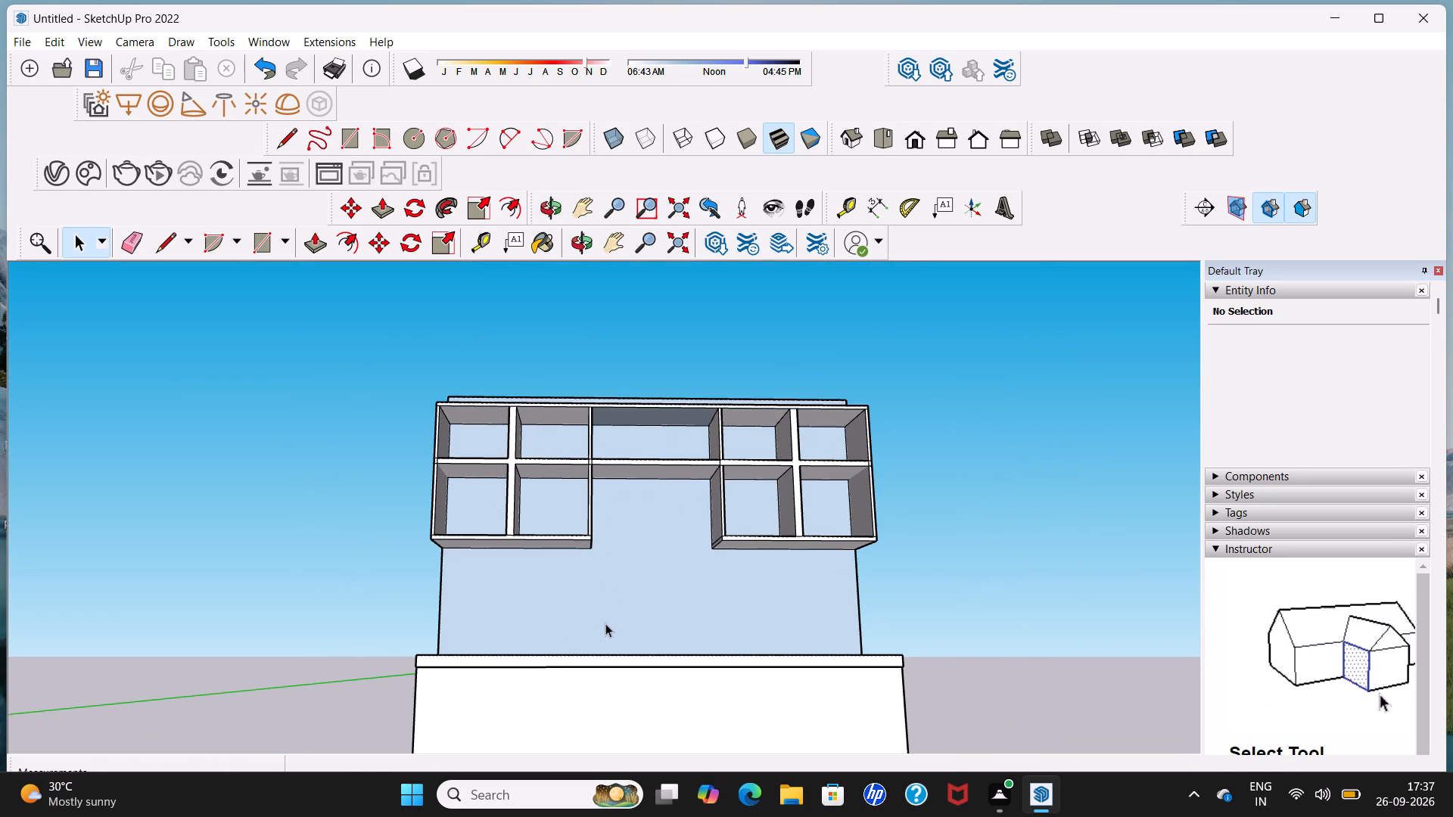
middle_drag(608, 623, 618, 677)
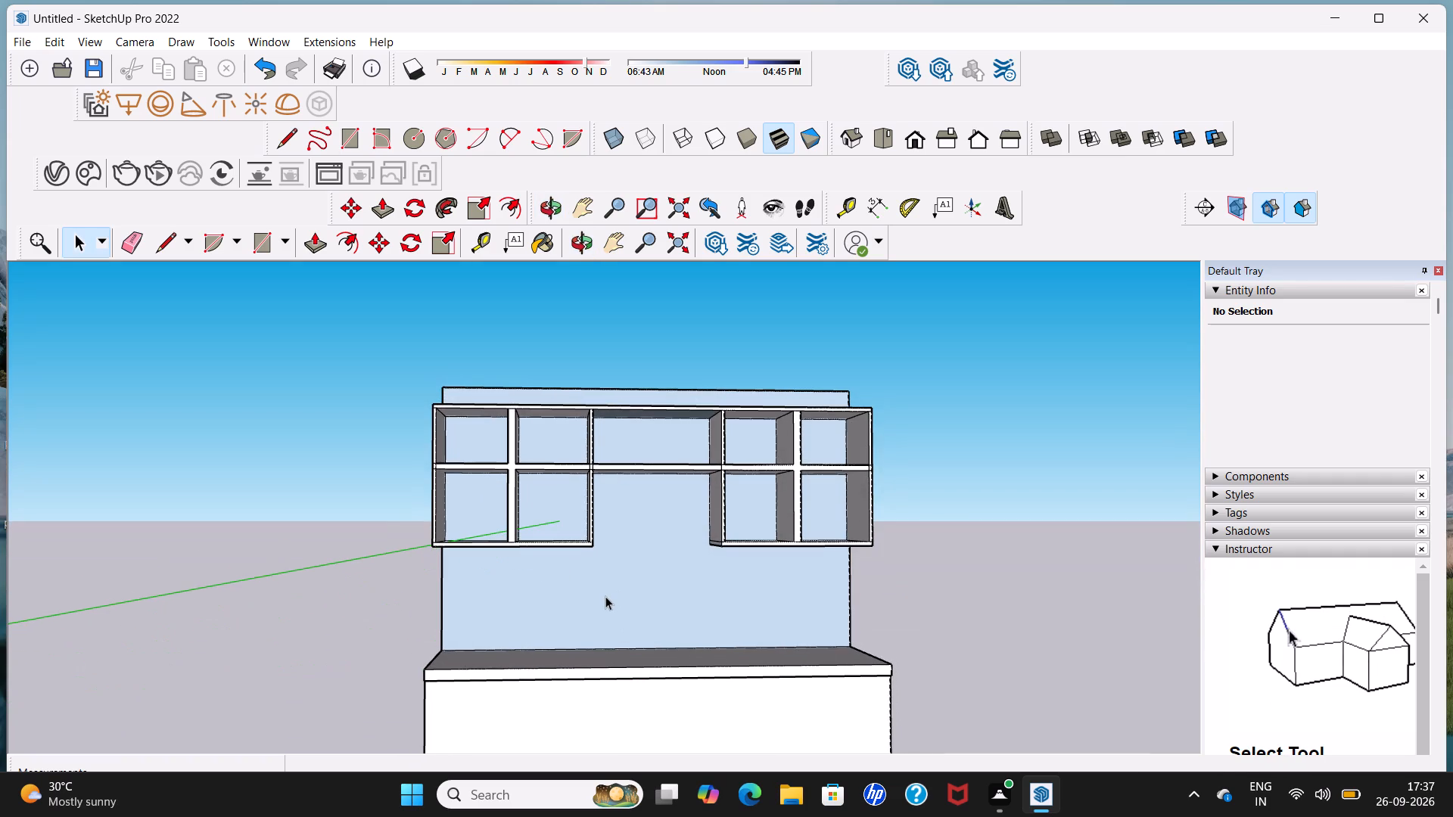
middle_drag(591, 684, 603, 540)
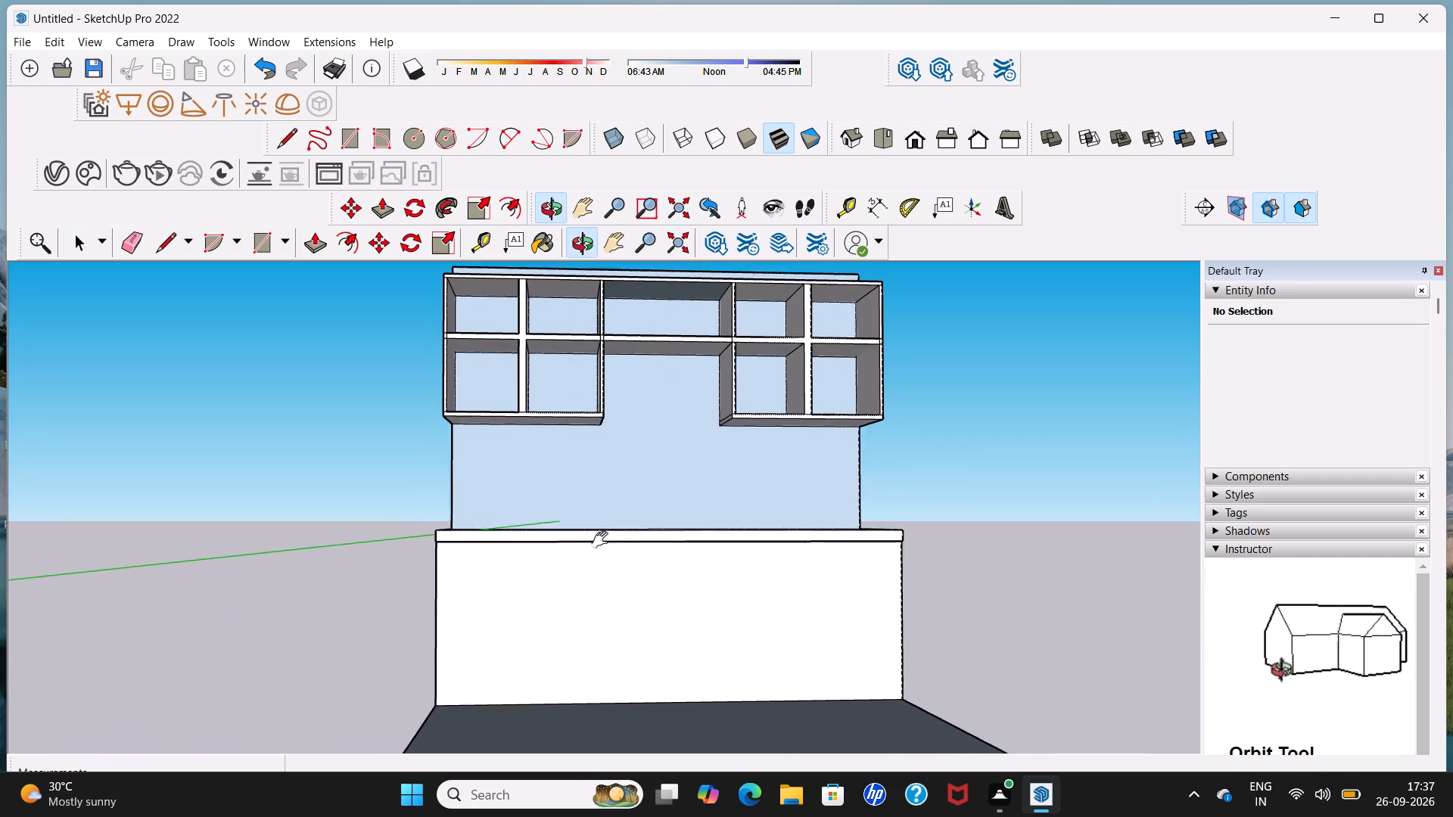
middle_drag(603, 540, 603, 537)
middle_drag(603, 537, 634, 679)
middle_drag(634, 679, 583, 598)
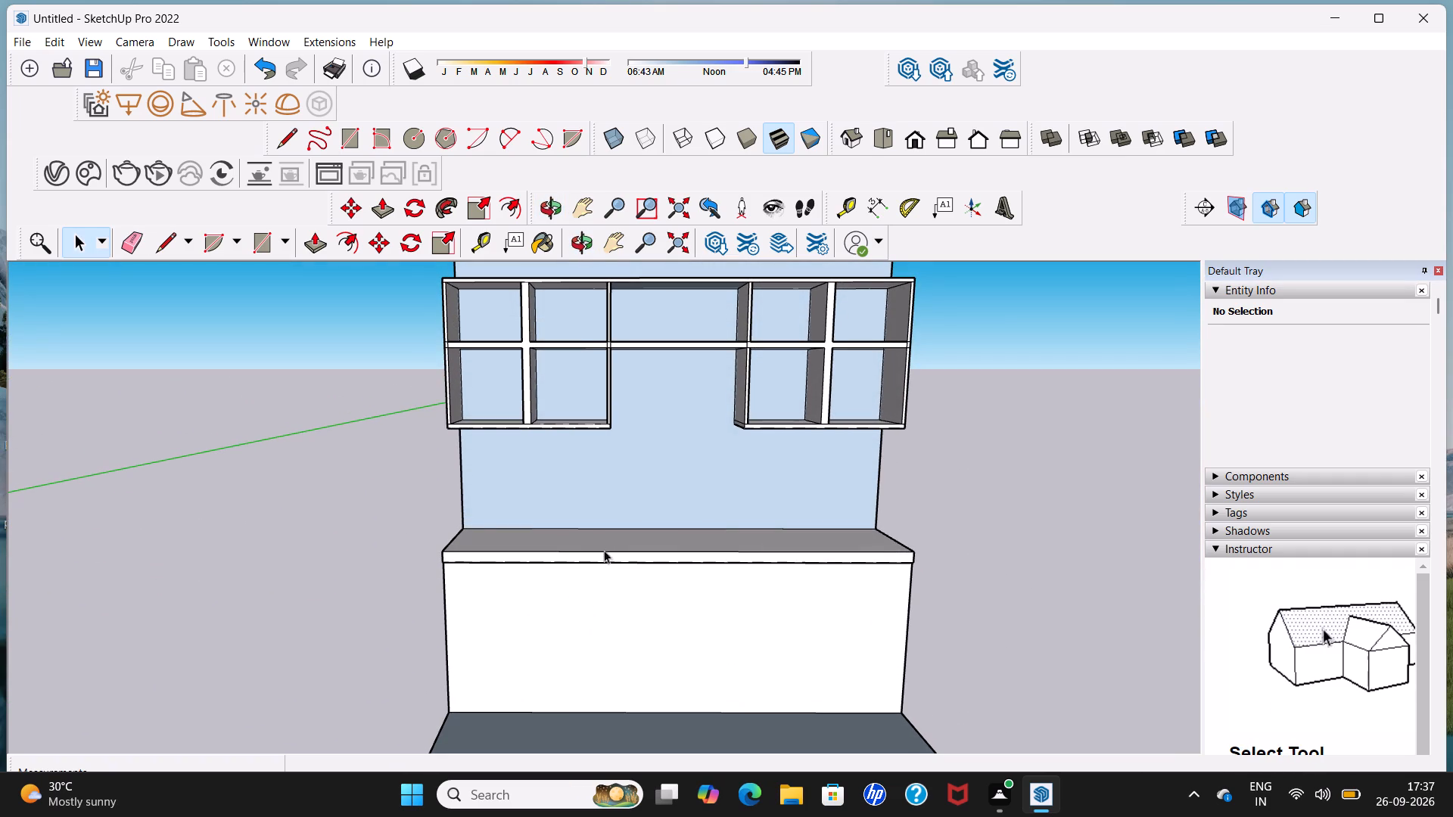
middle_drag(522, 630, 683, 540)
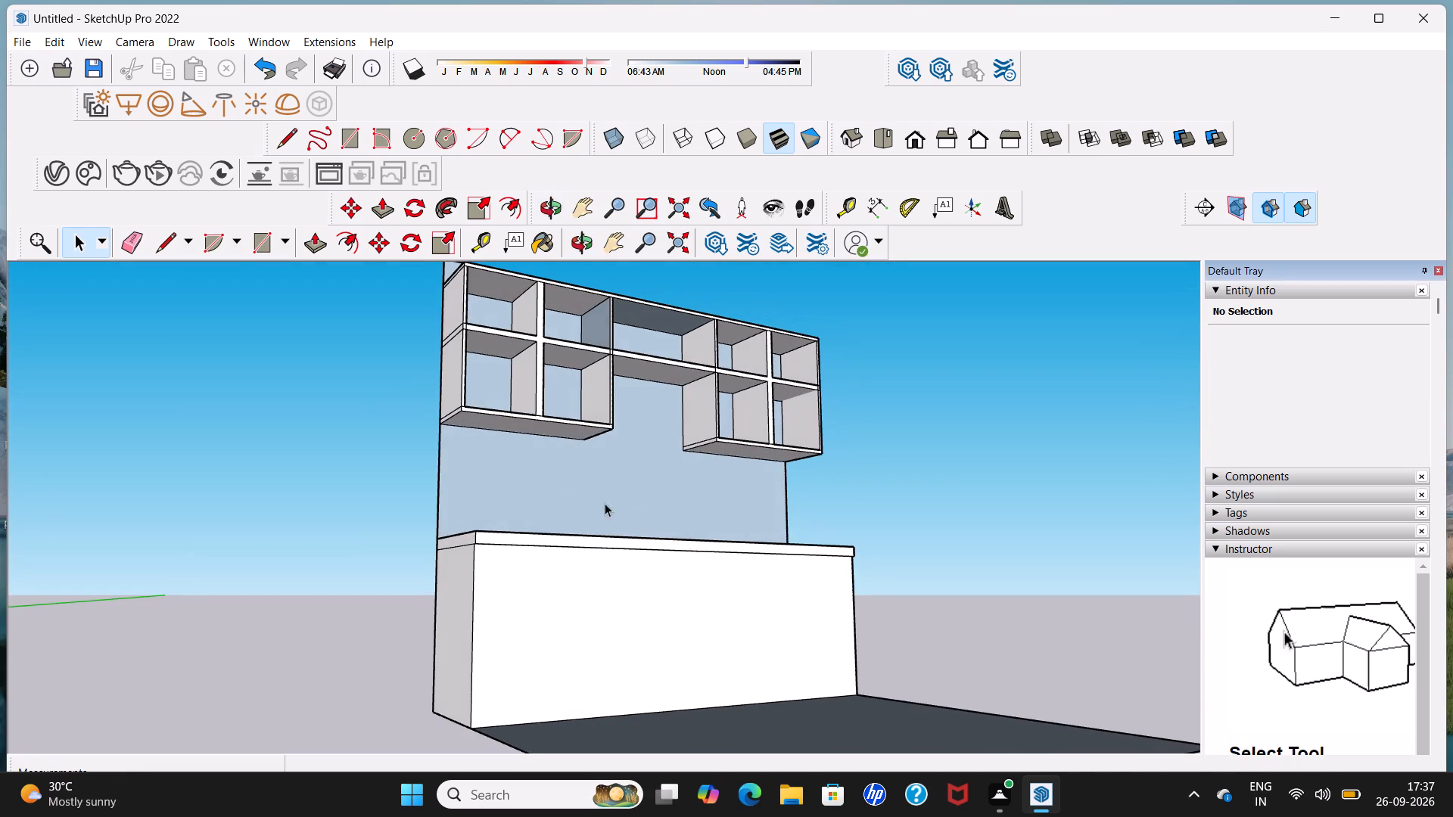
Measure the length of the base cabinet front along its top edge with the Dimension tool, without placing a dimension.
click(875, 207)
scroll(621, 600, up, 4)
scroll(540, 588, up, 3)
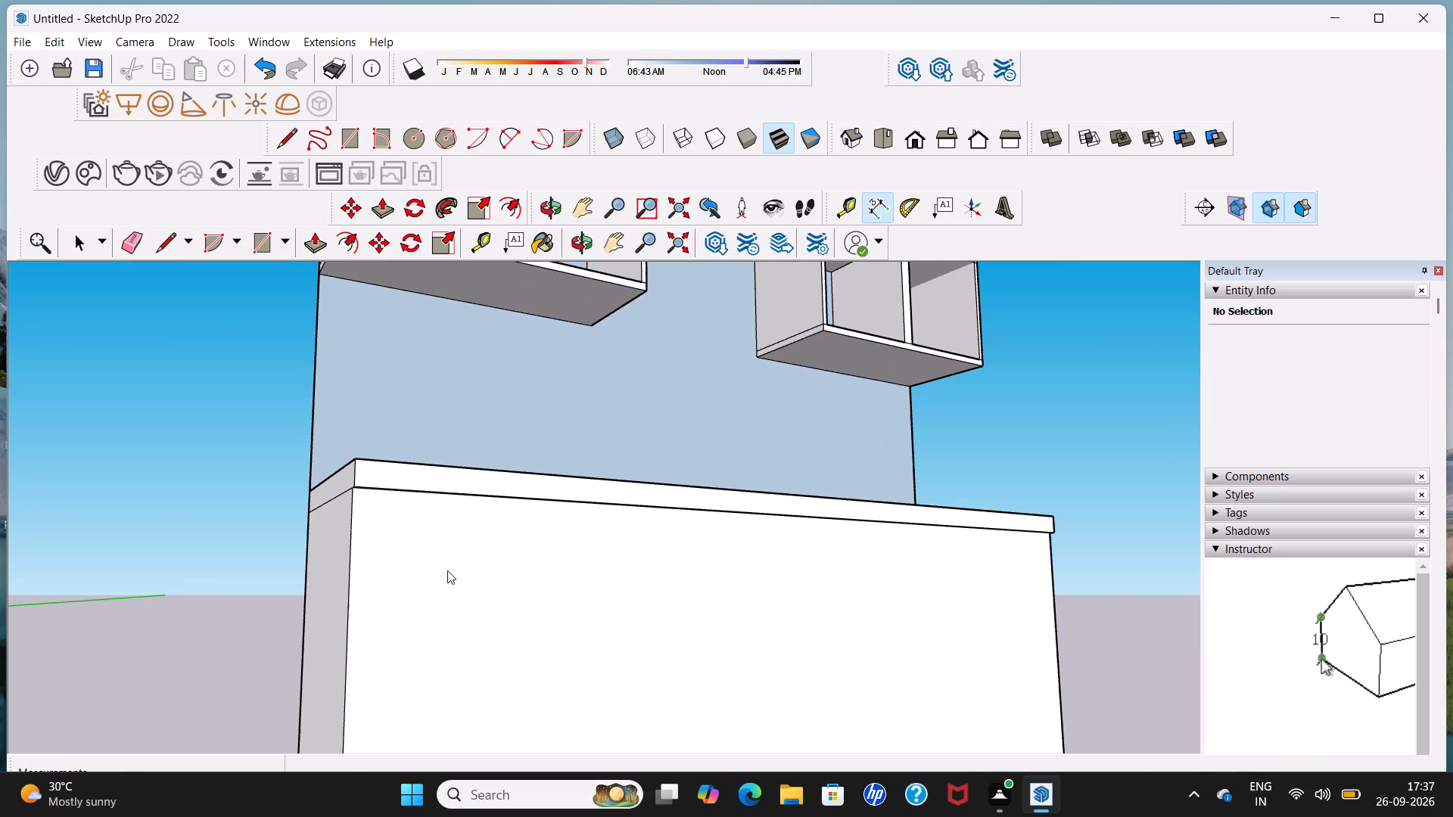
scroll(353, 491, up, 5)
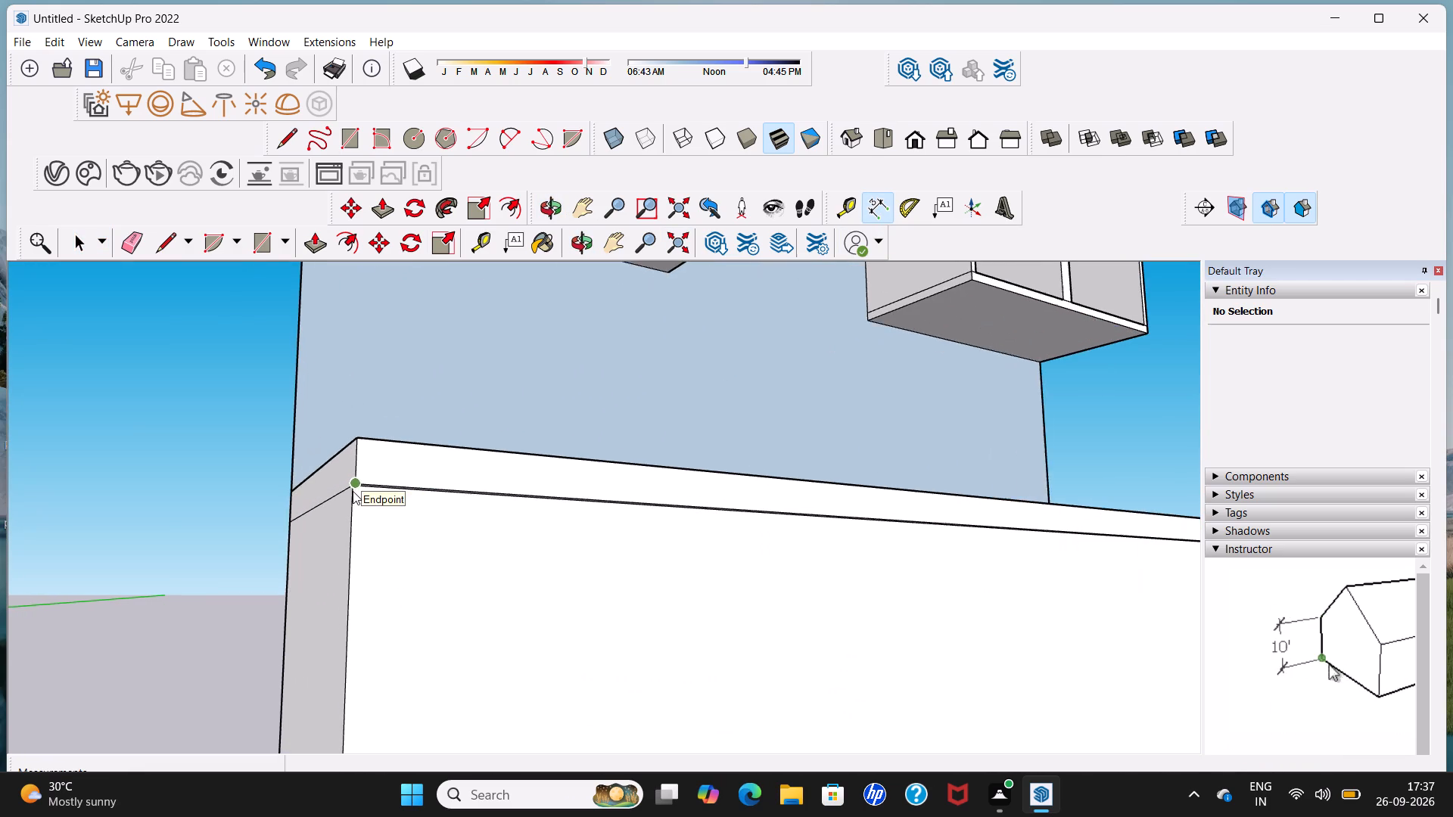
middle_drag(356, 514, 356, 371)
scroll(337, 406, up, 3)
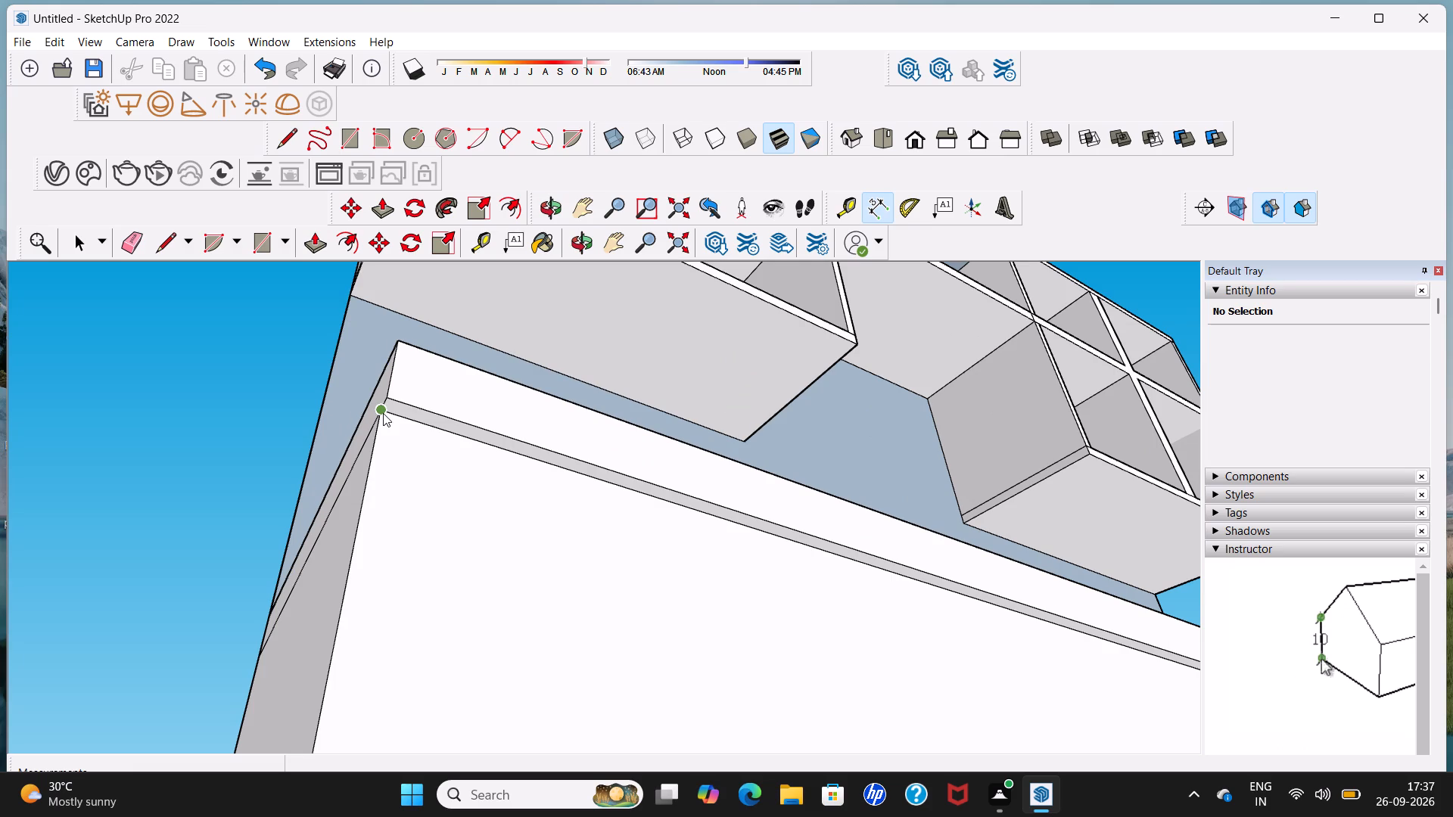
click(383, 413)
scroll(639, 427, down, 6)
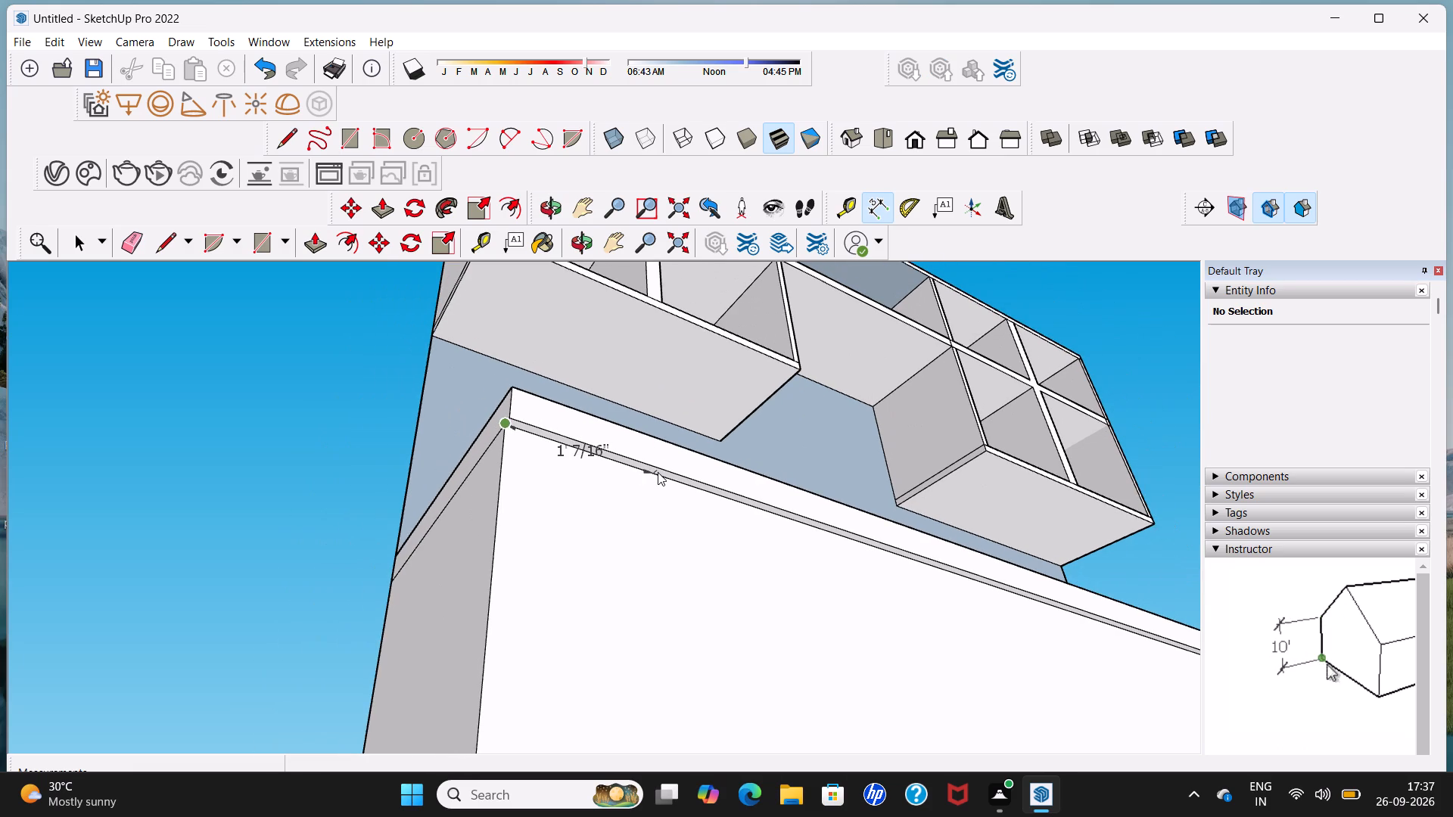
middle_drag(658, 472, 229, 433)
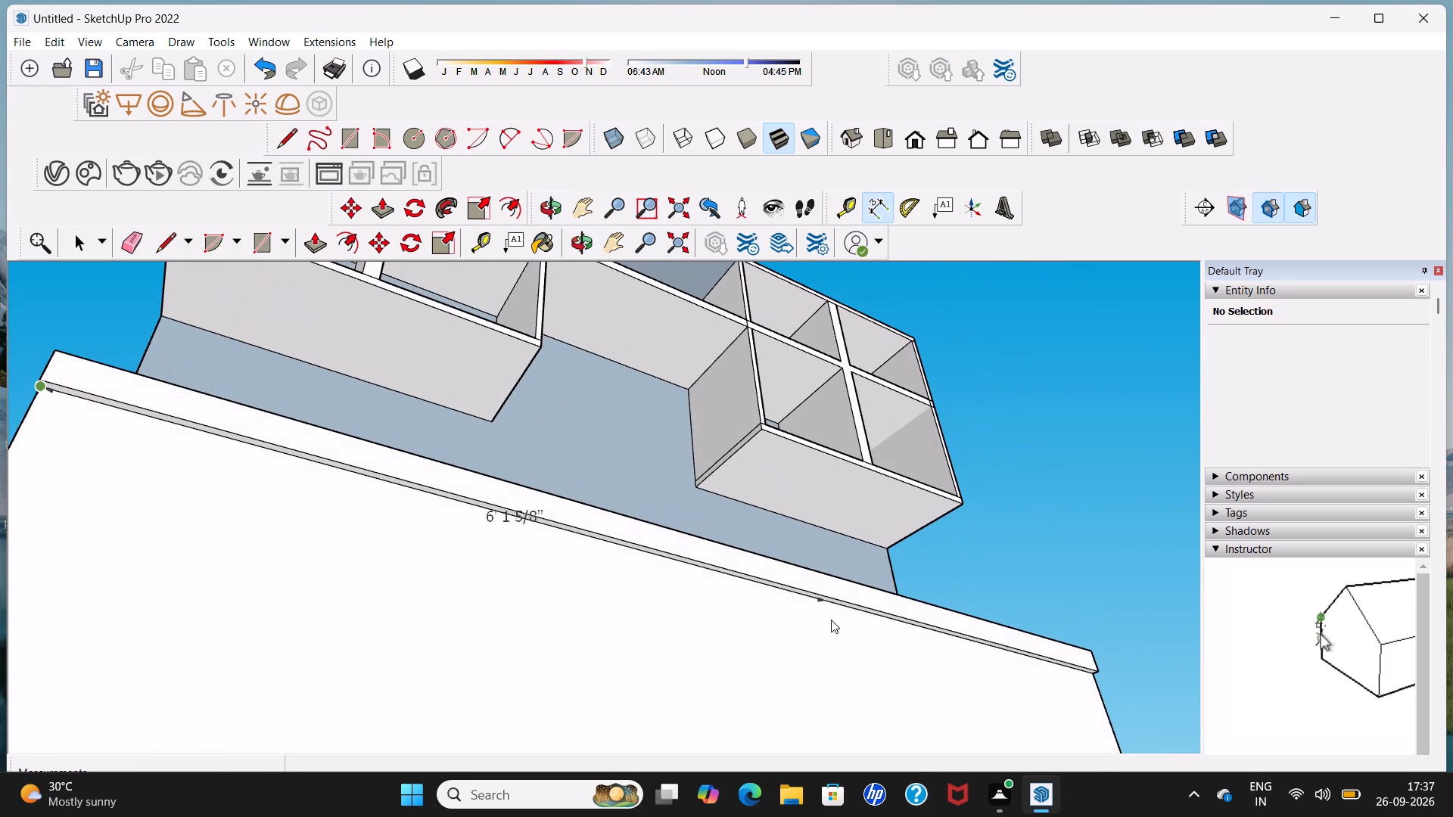
scroll(1112, 706, up, 7)
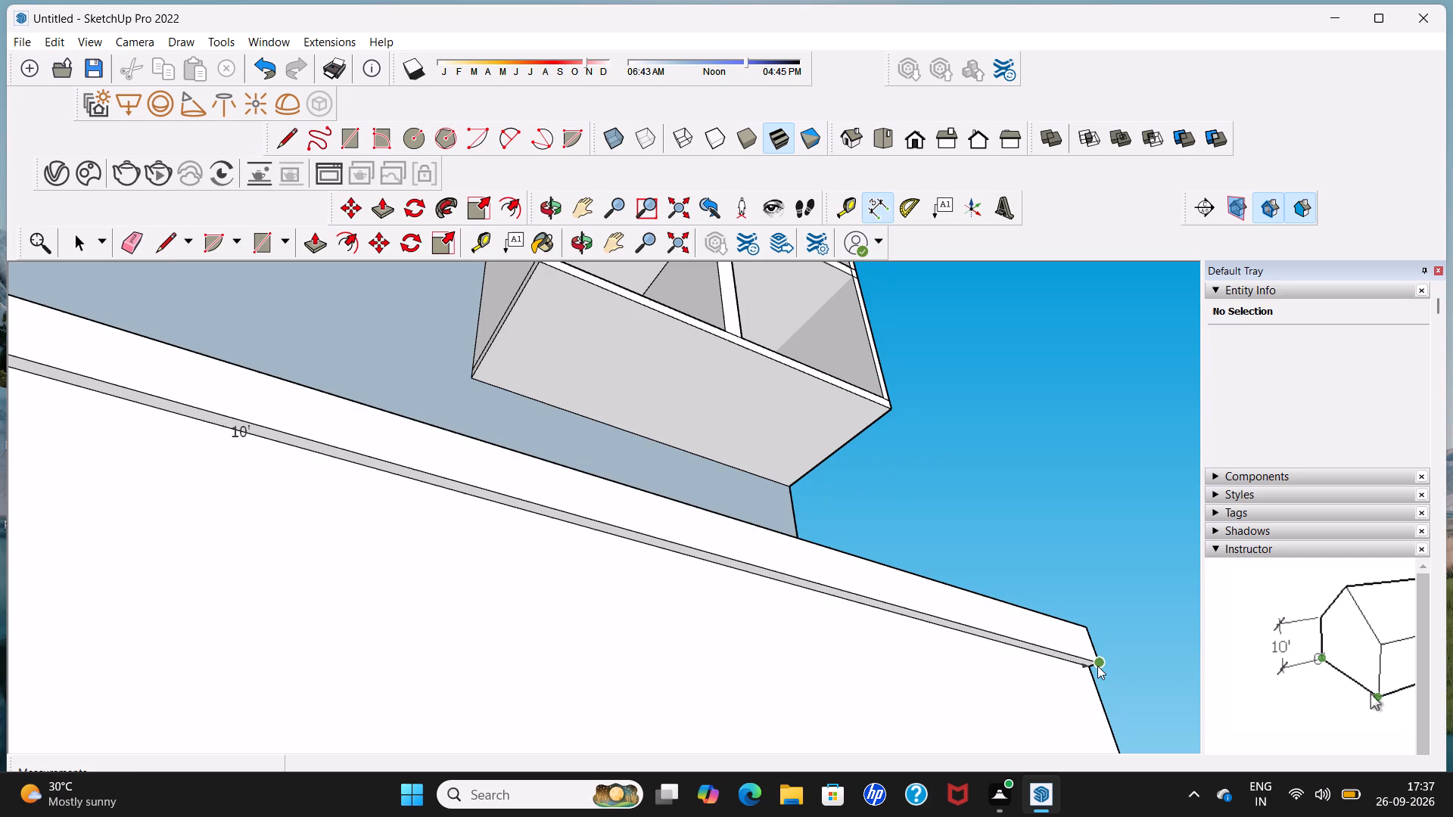
click(1092, 669)
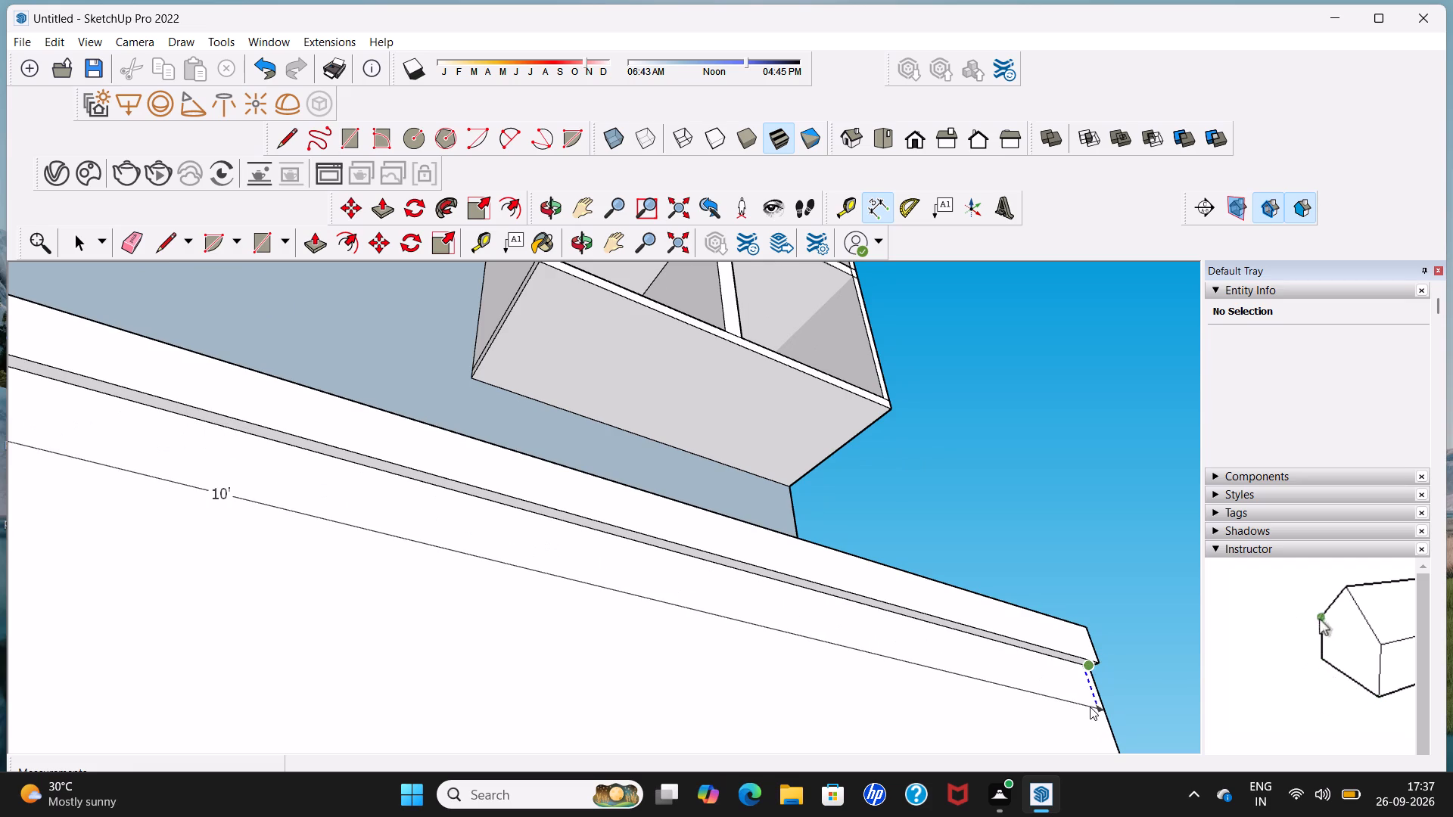
key(space)
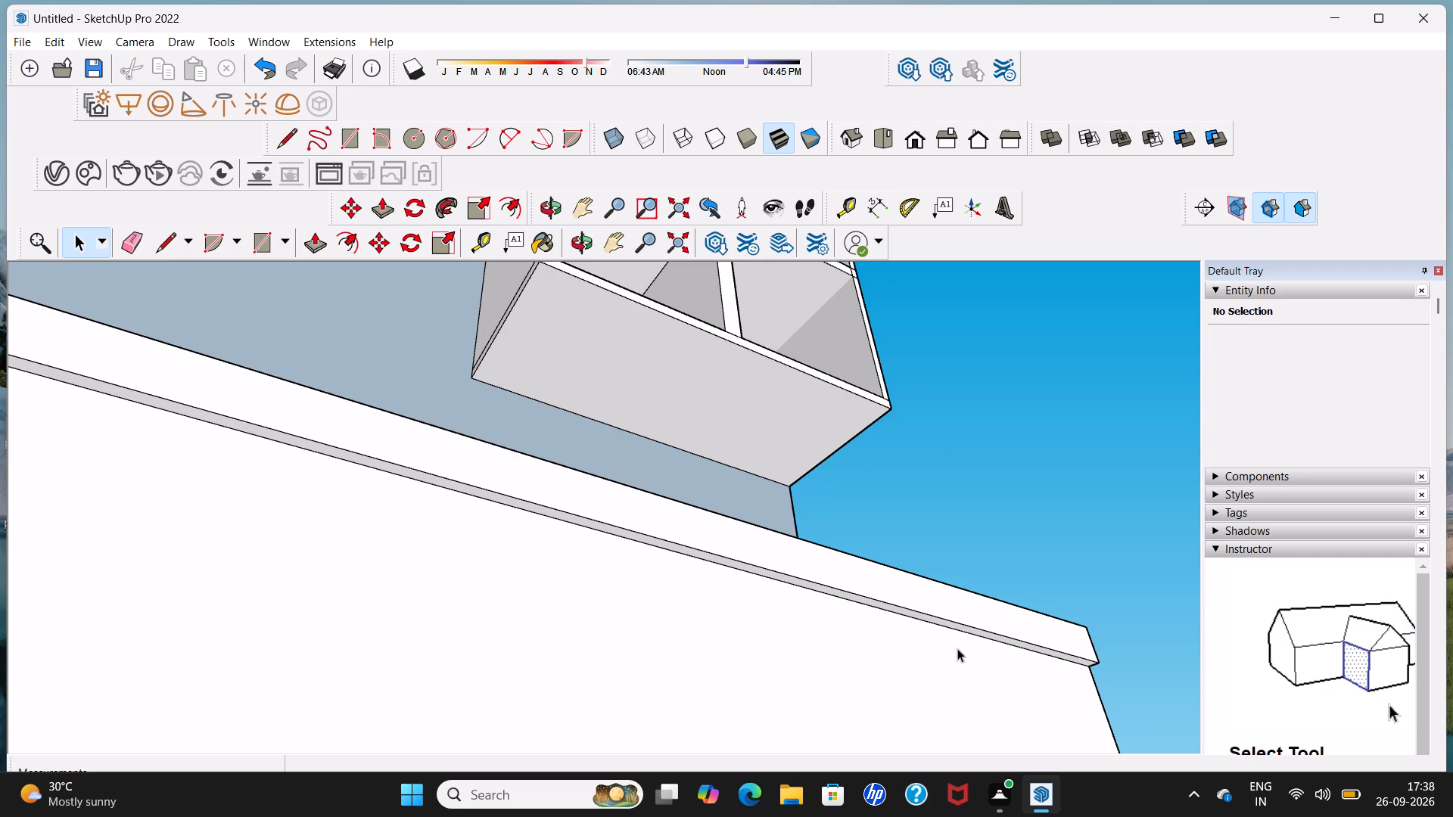
Delete the floor face in front of the base cabinet together with its three outer edges.
scroll(943, 669, down, 17)
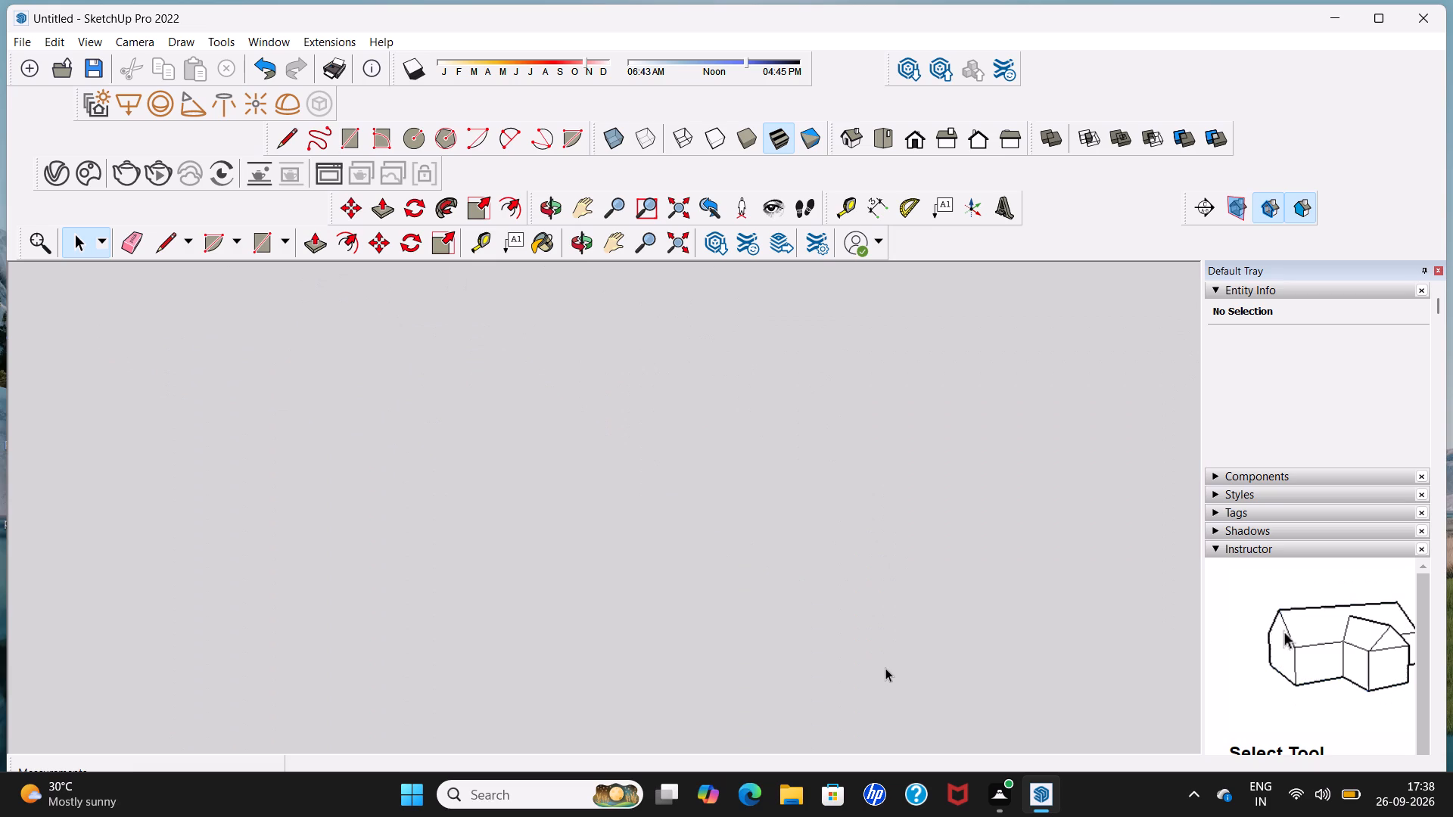
scroll(885, 666, down, 20)
scroll(885, 666, down, 17)
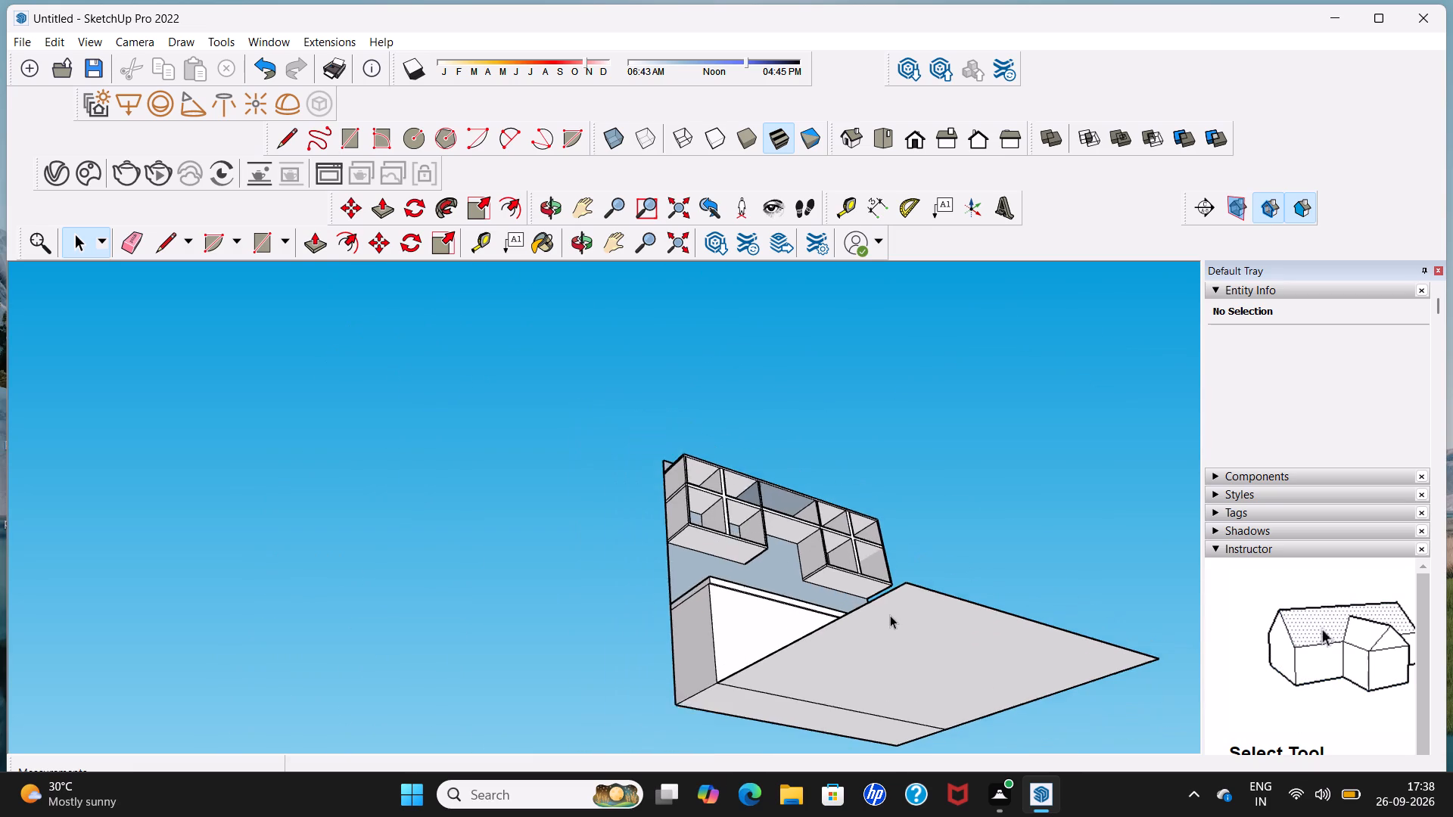
scroll(890, 615, down, 2)
middle_drag(888, 592, 878, 768)
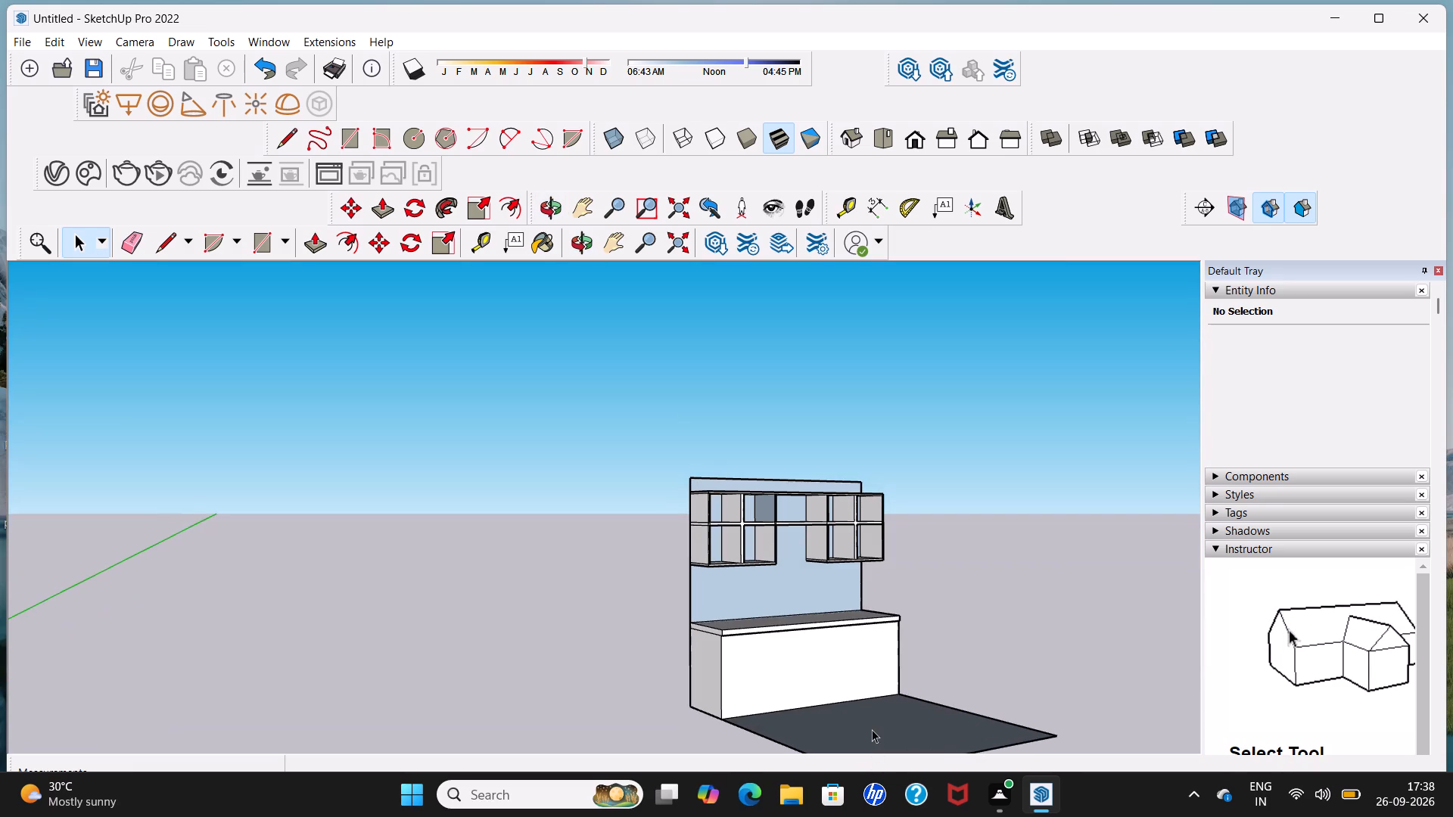
shift+middle_drag(877, 694, 637, 612)
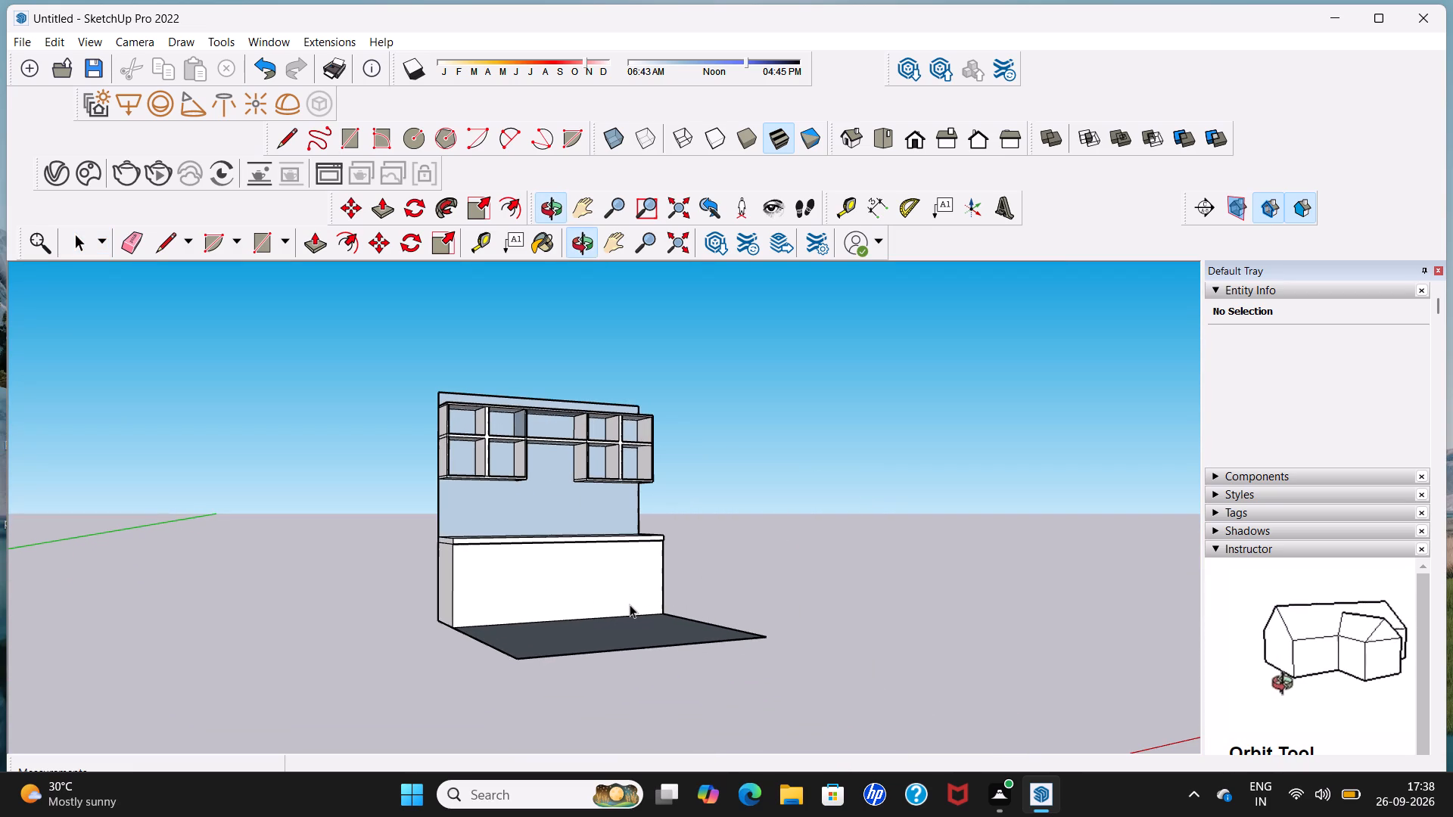
click(658, 635)
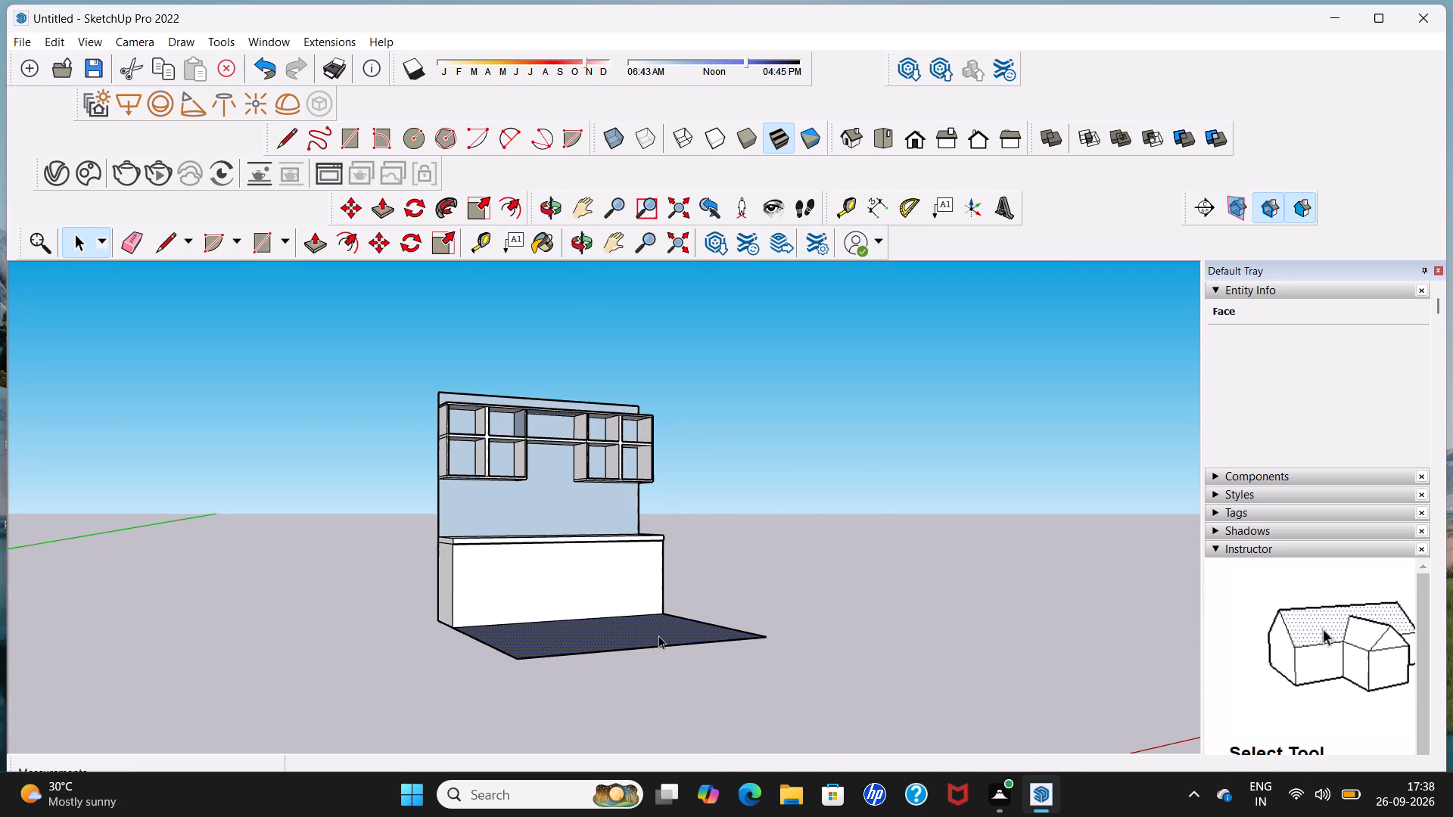
key(Delete)
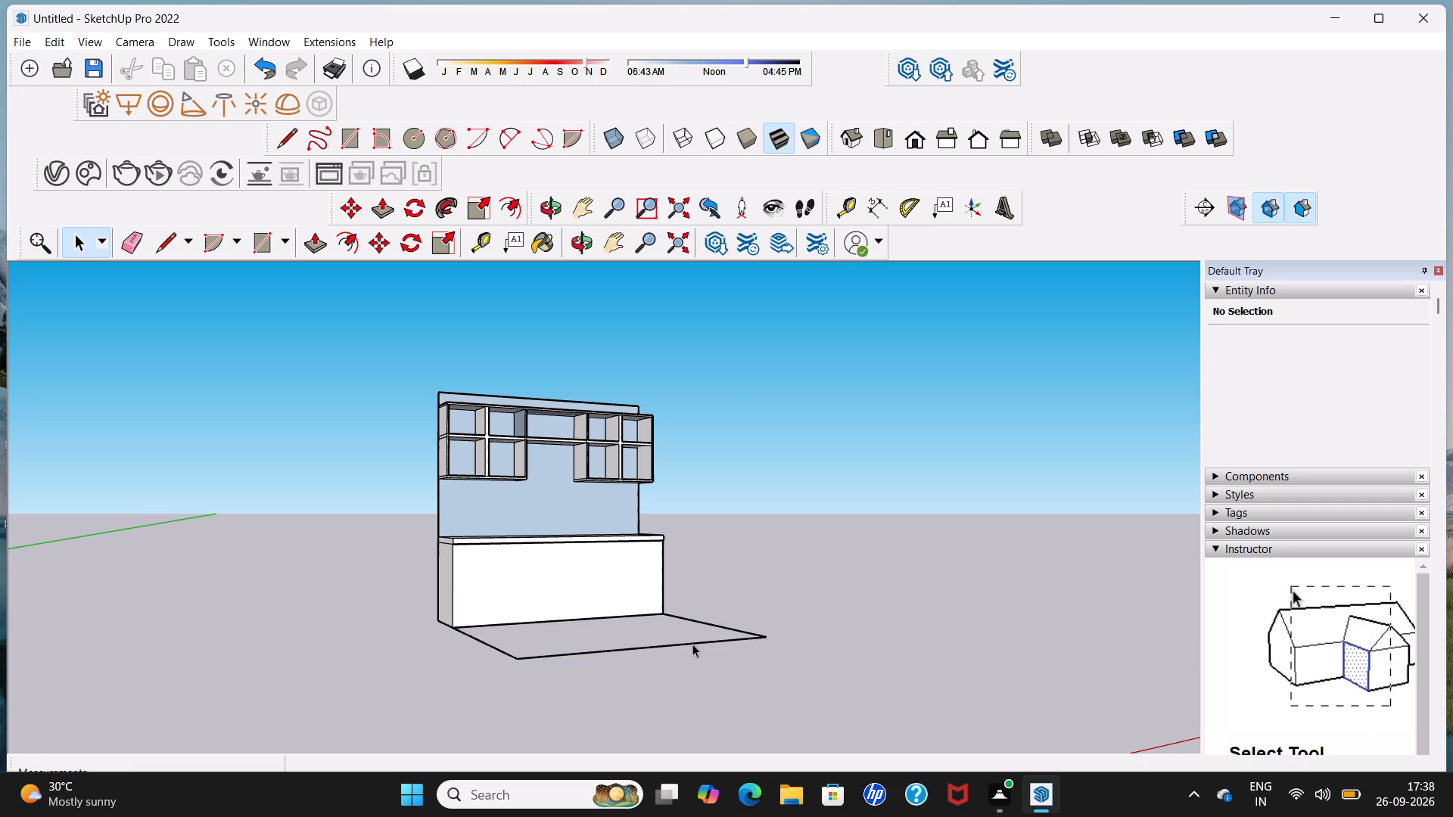
click(692, 644)
key(Delete)
click(748, 631)
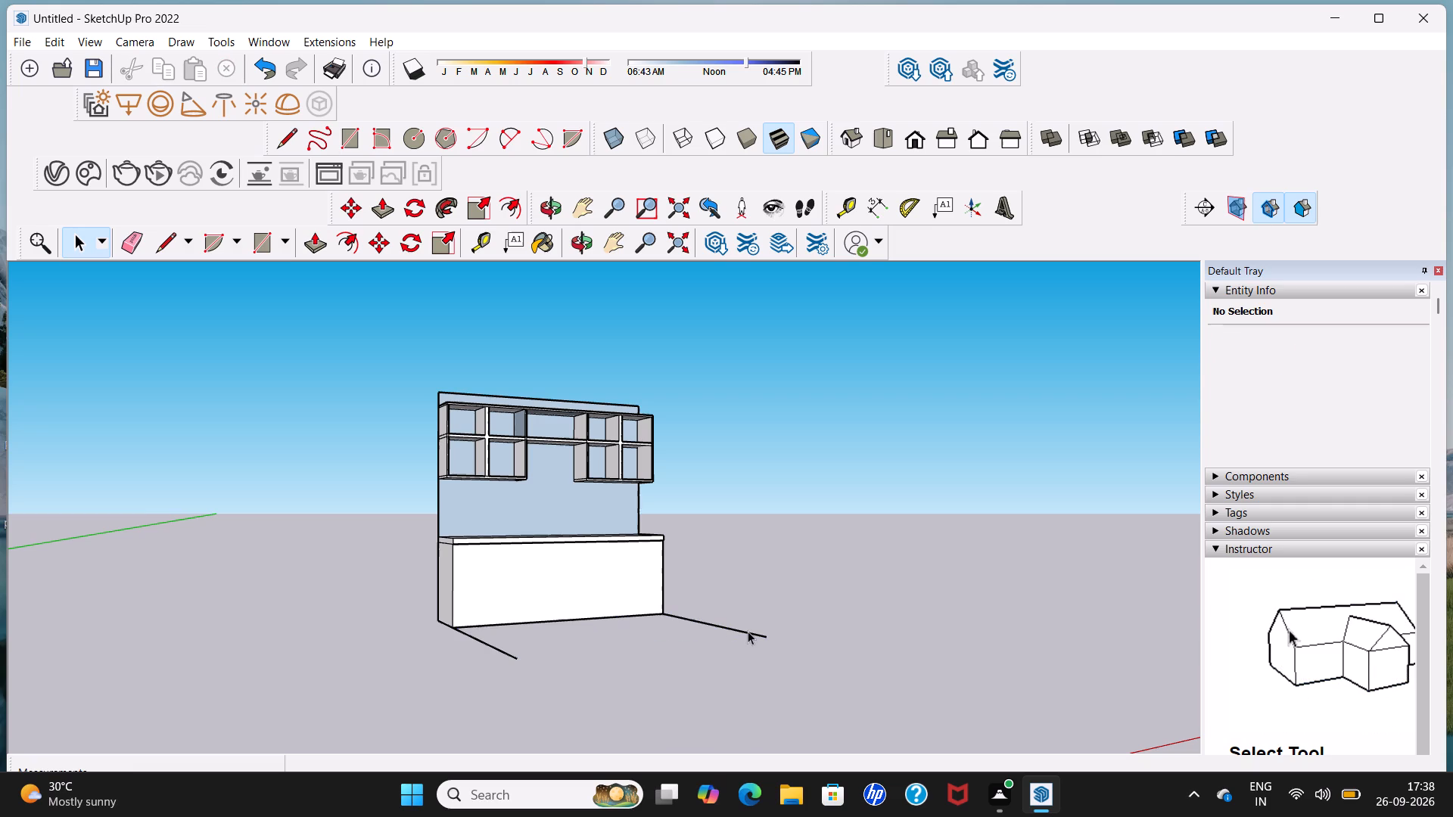
key(Delete)
key(Delete)
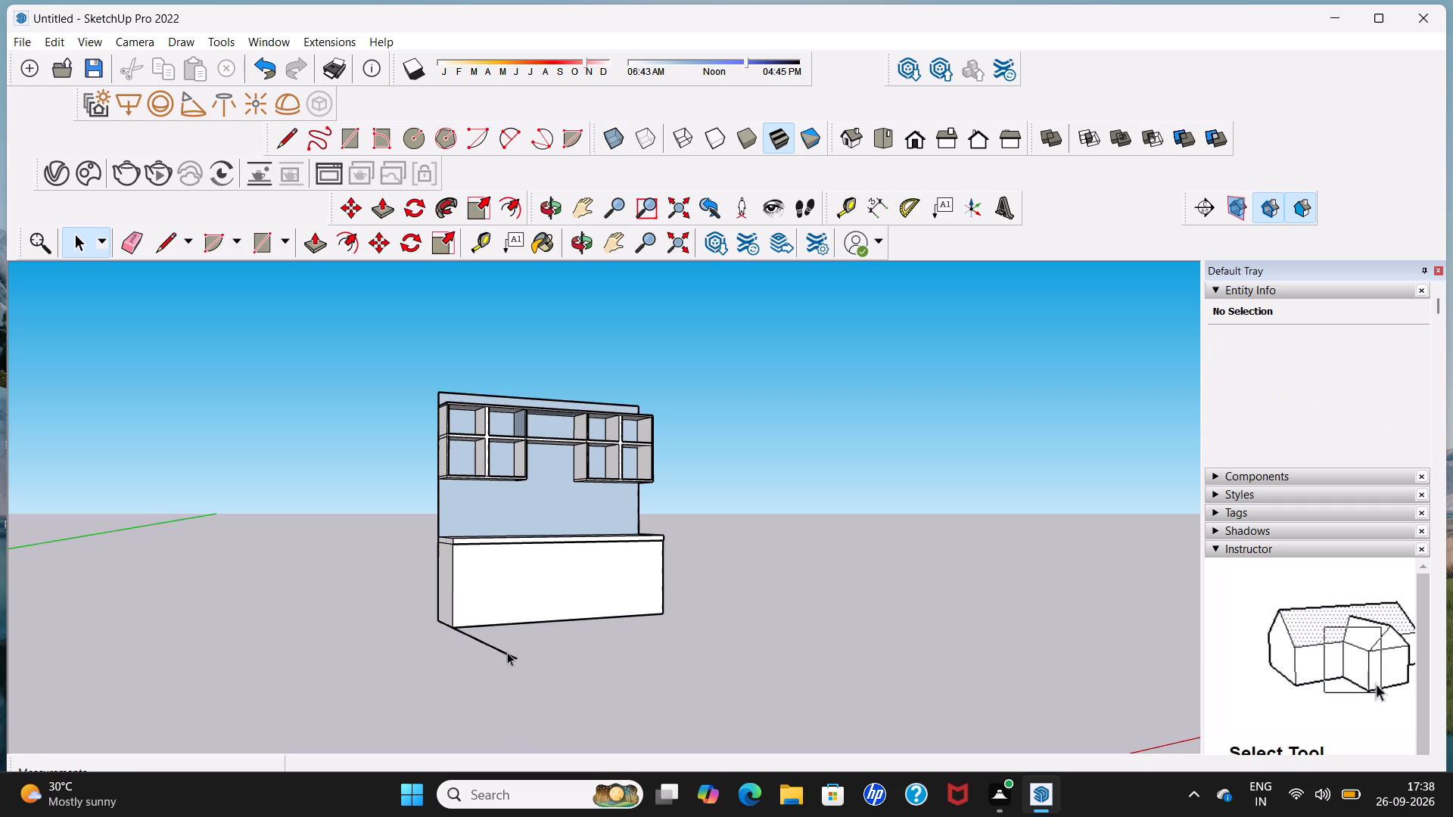
click(507, 652)
key(Delete)
Place two vertical guide lines on the base cabinet front, each 3'6" in from one of its side edges.
middle_drag(507, 652, 305, 675)
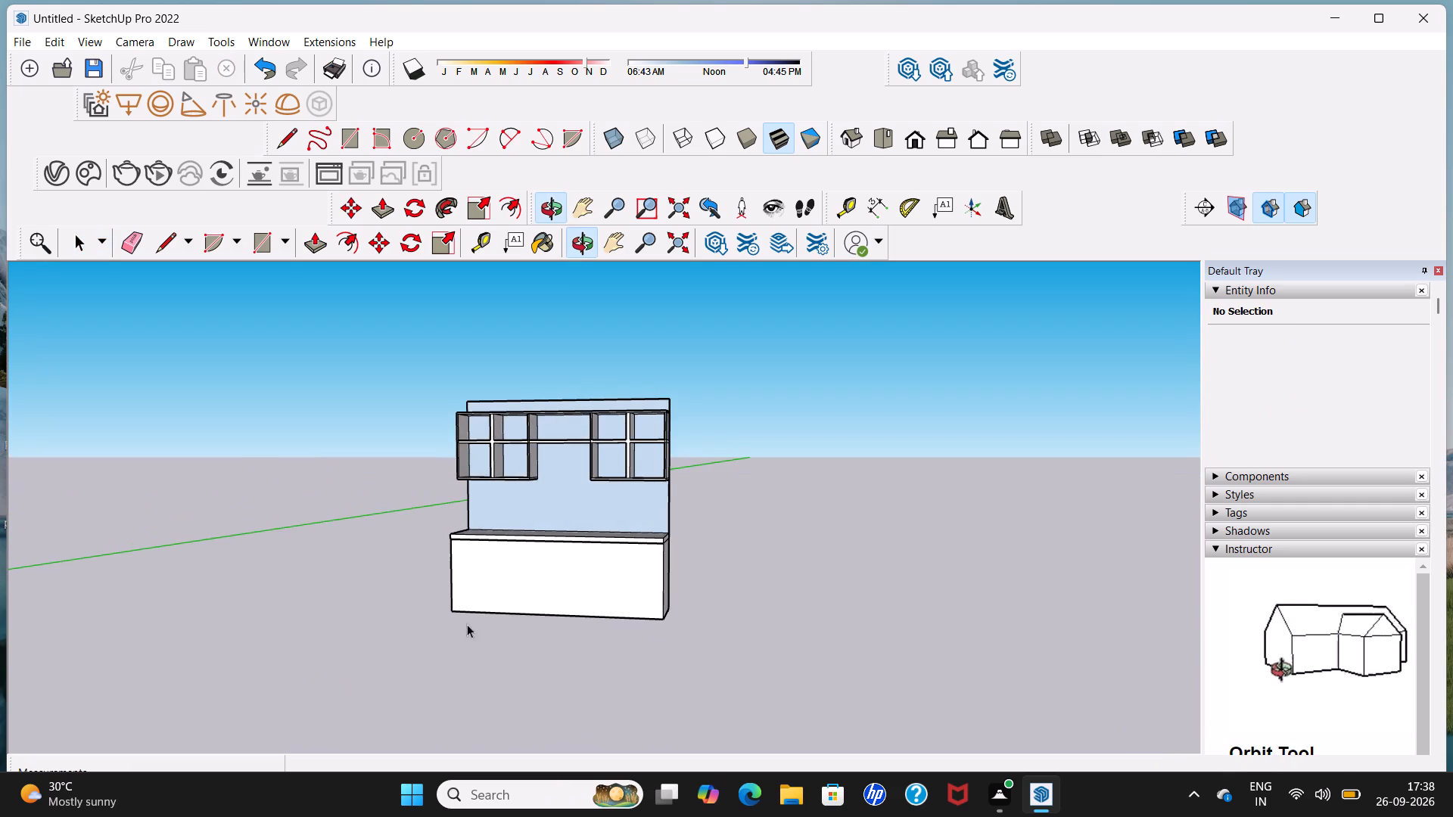
middle_drag(509, 617, 568, 565)
scroll(568, 564, up, 3)
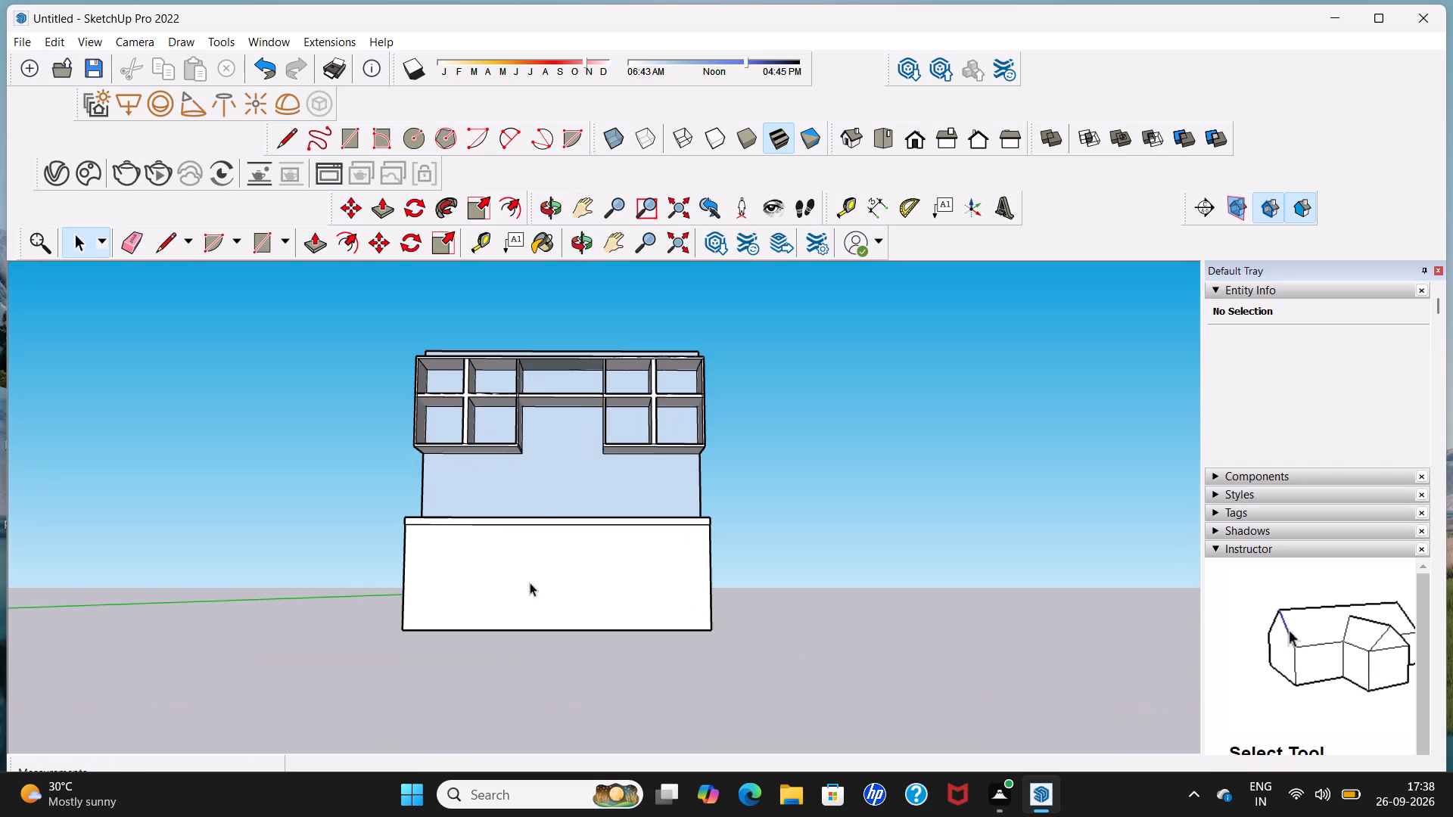
click(850, 207)
middle_drag(545, 695, 558, 623)
scroll(546, 618, up, 3)
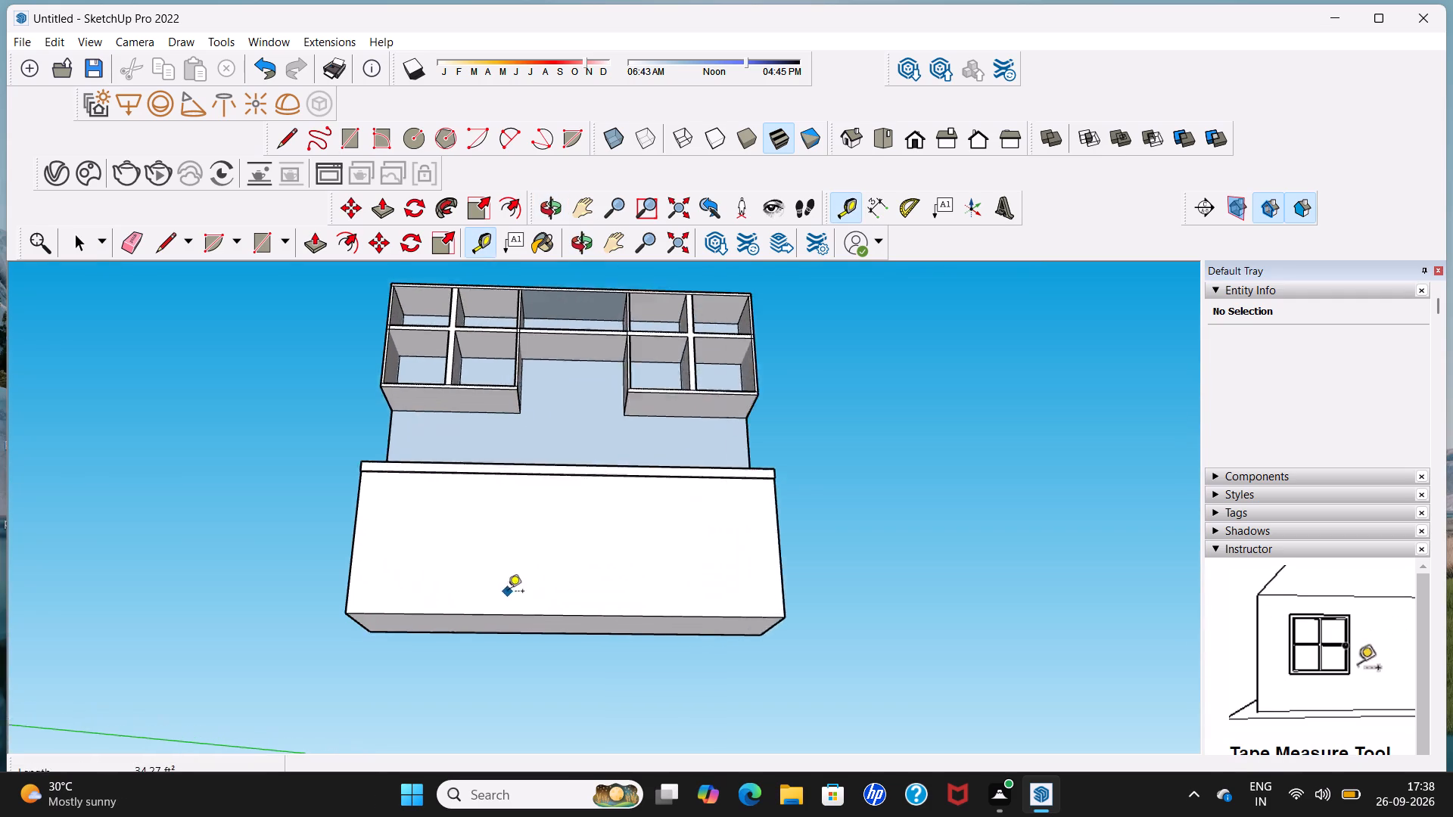
scroll(508, 592, up, 1)
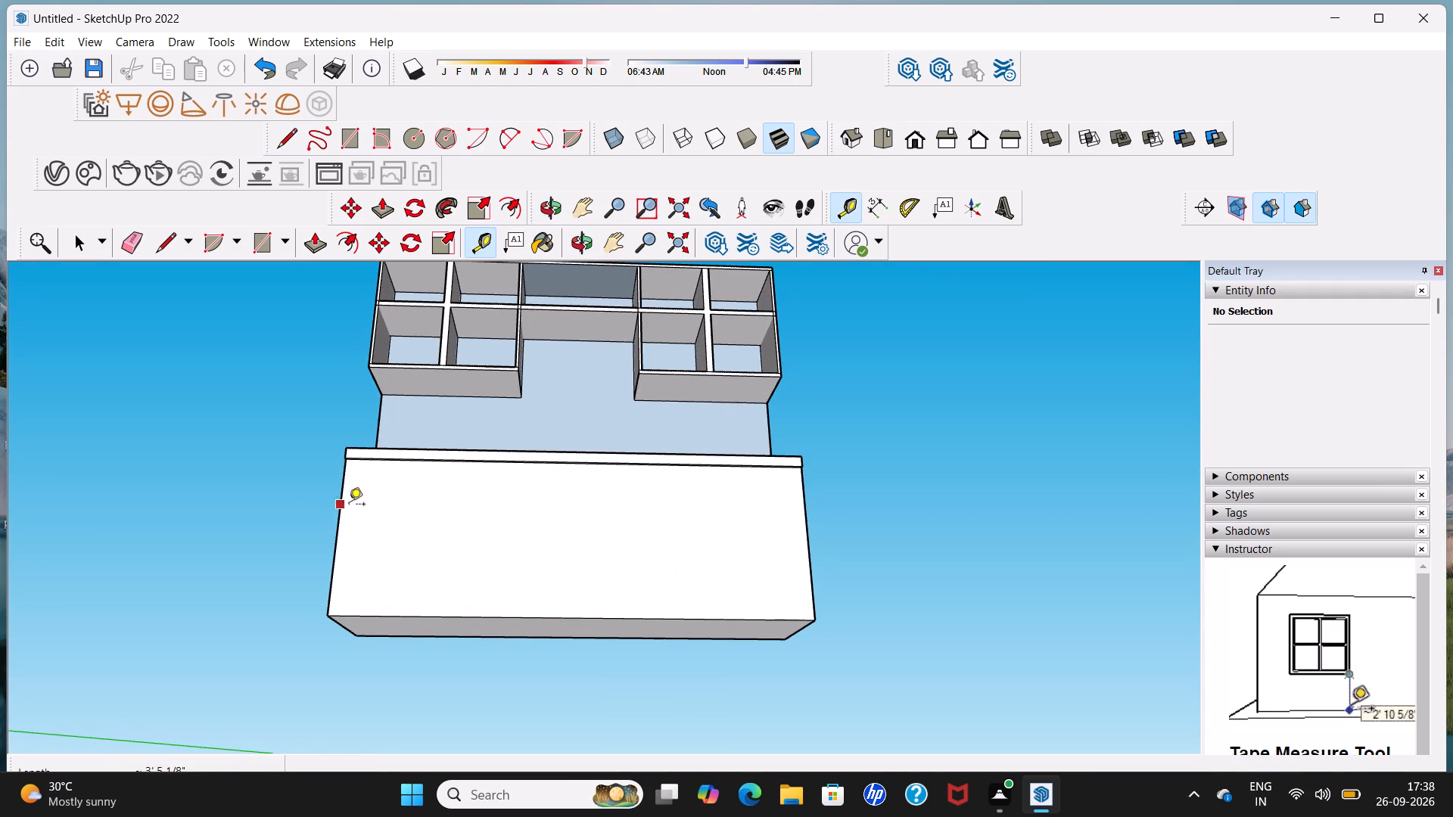
click(341, 515)
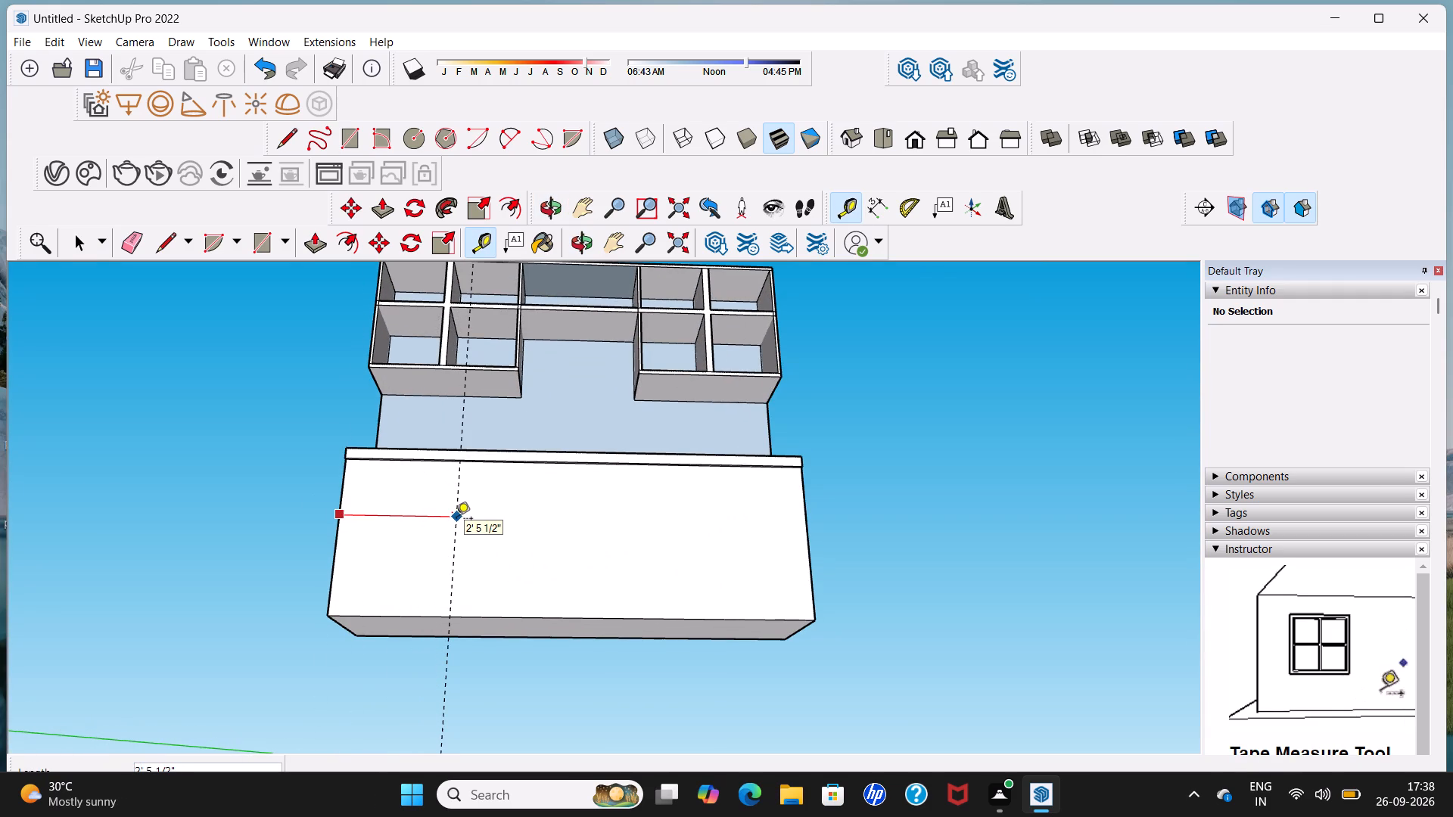
text(3'6)
key(shift+quotedbl)
key(Return)
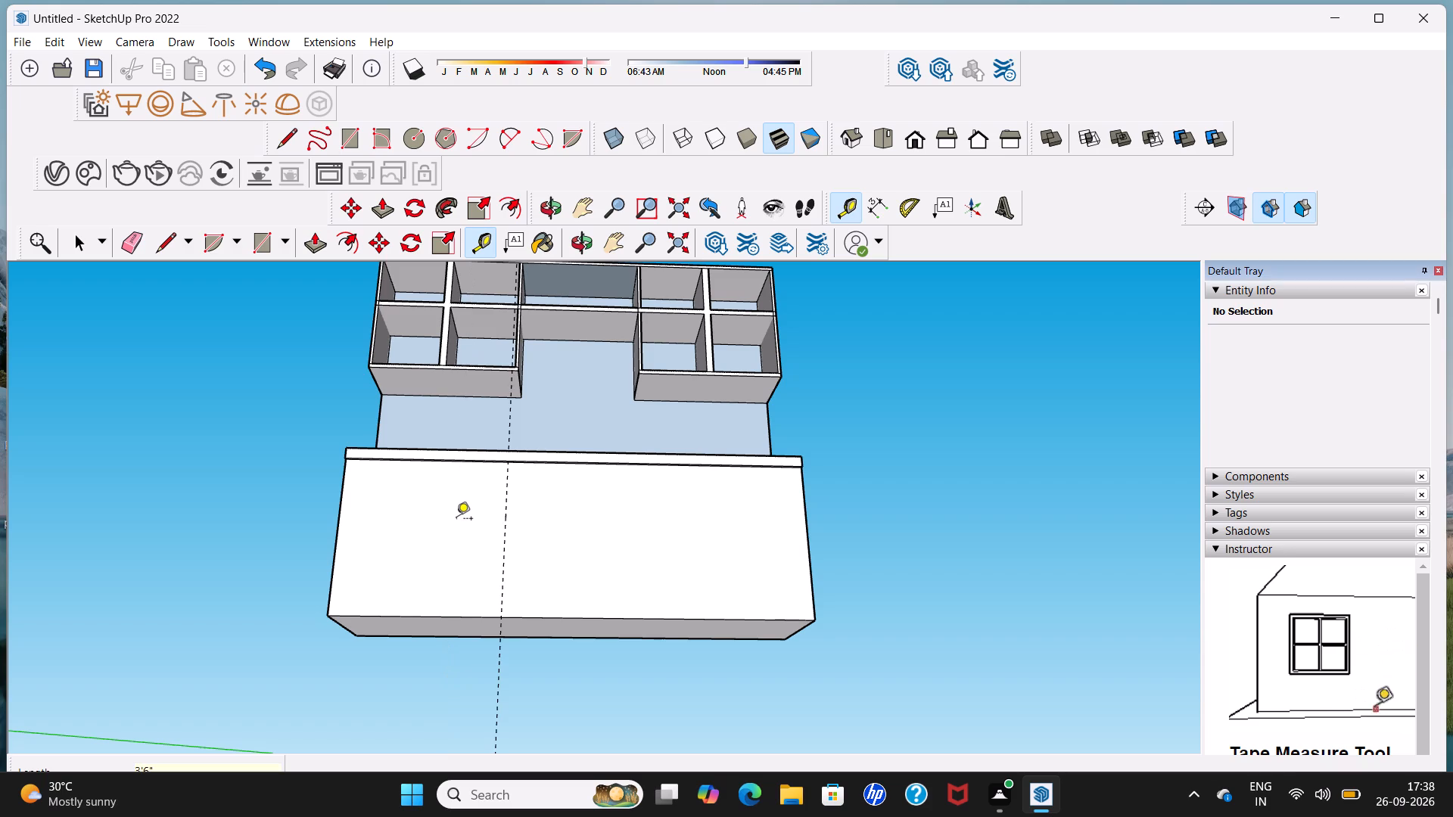
click(804, 520)
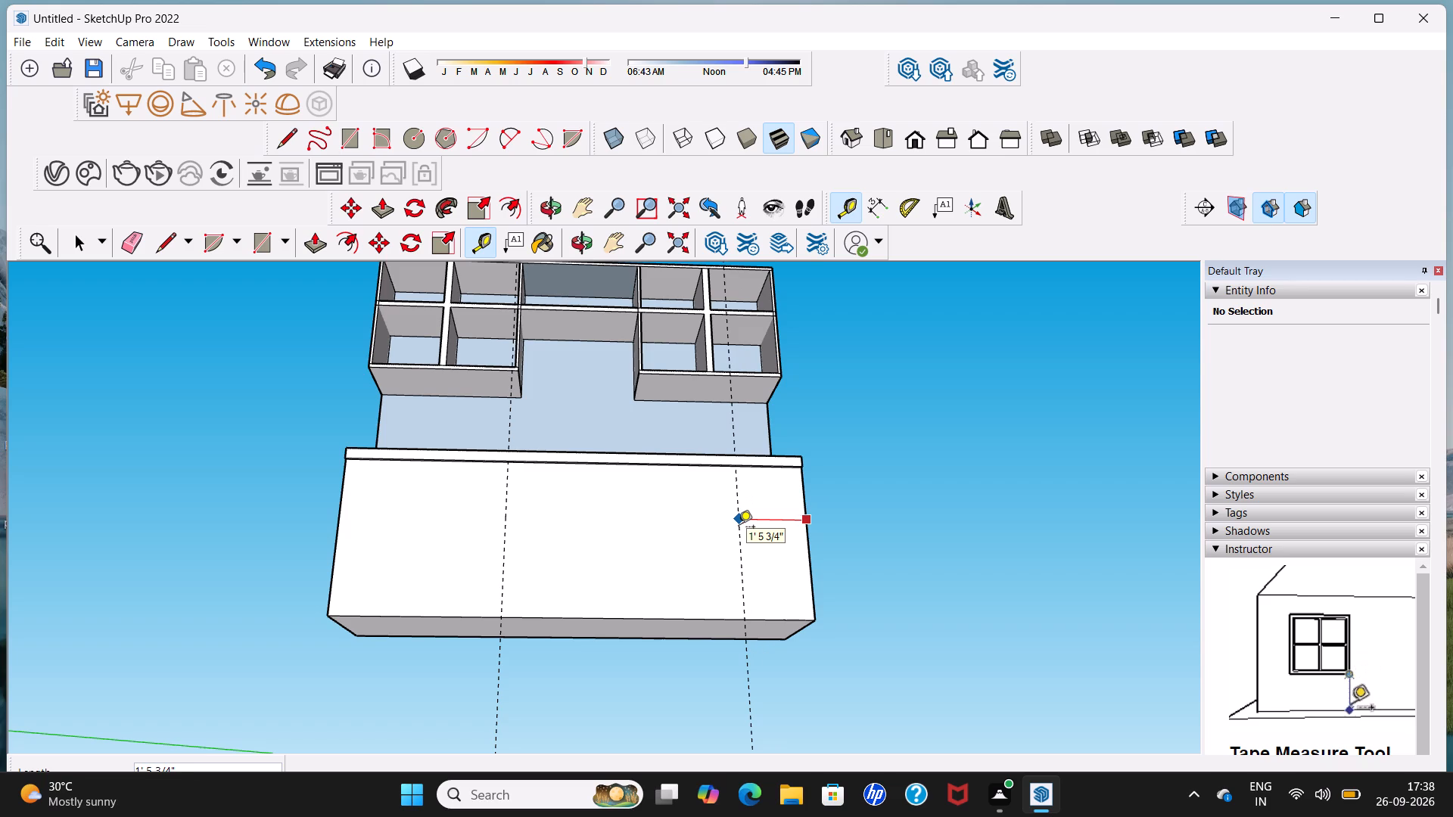
text(3'6")
key(Return)
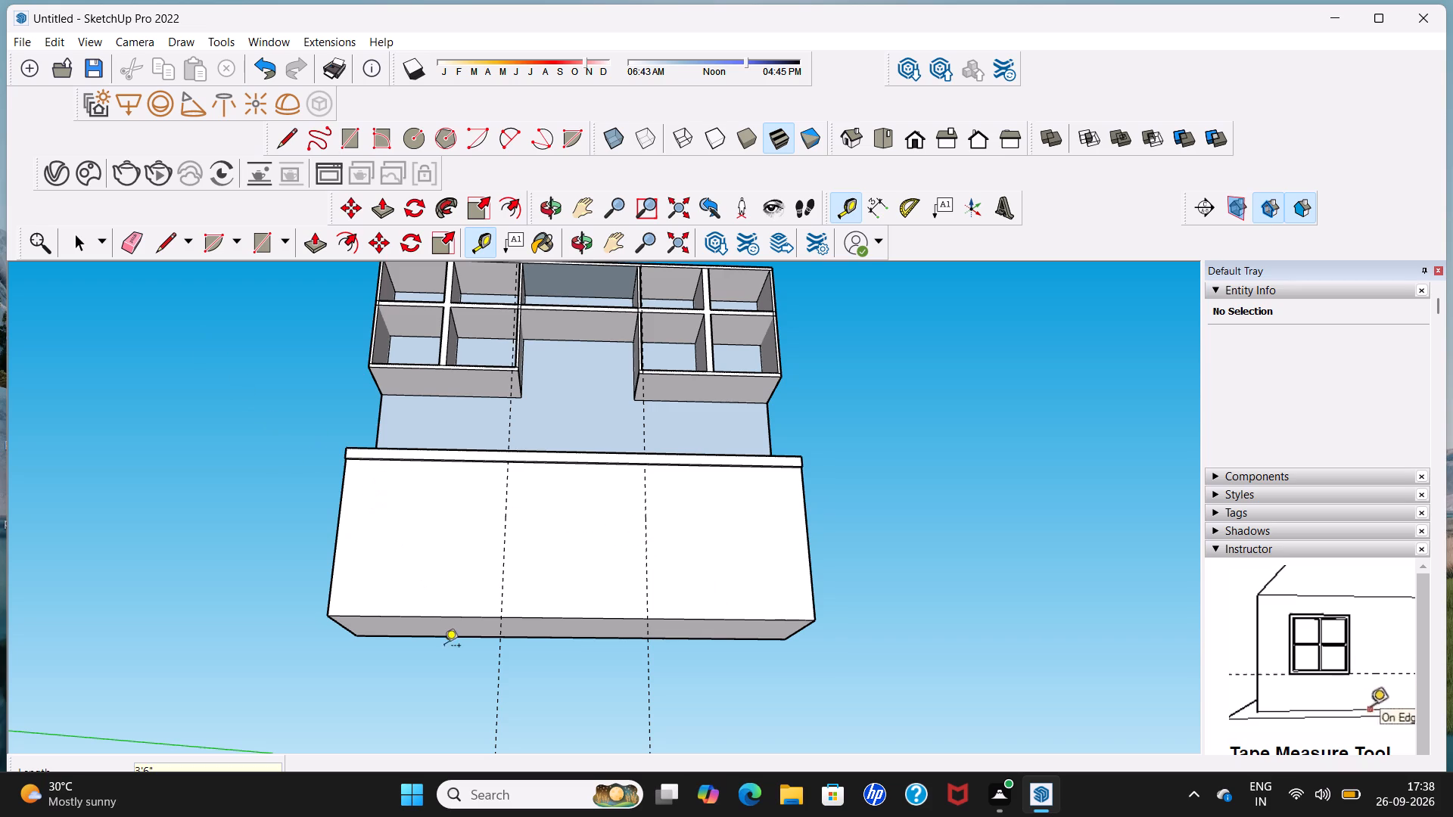
Place two horizontal guide lines across the base cabinet front, about 2' 6 5/8" and 1' 3 1/2" above its bottom edge.
click(448, 617)
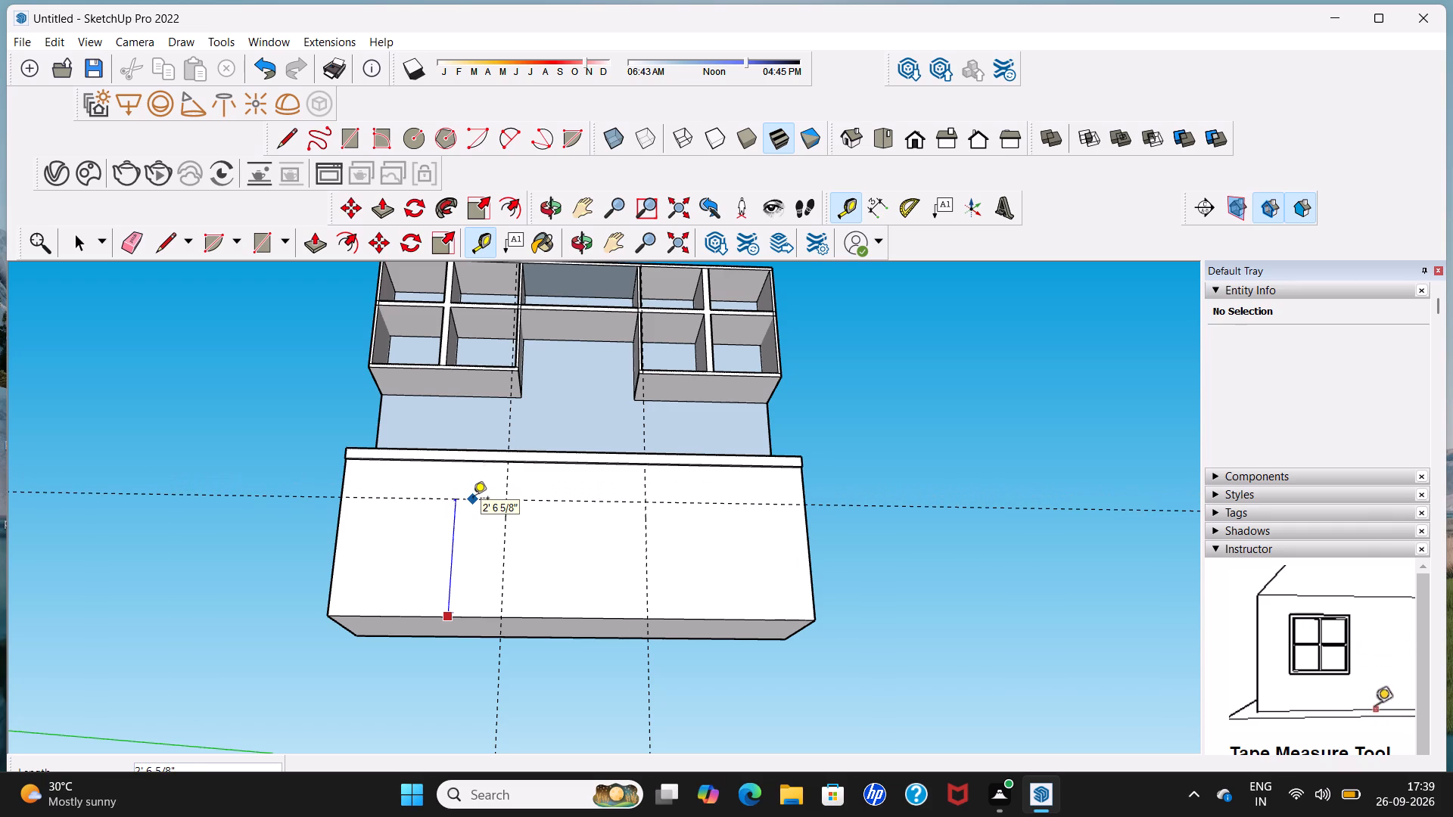
click(473, 499)
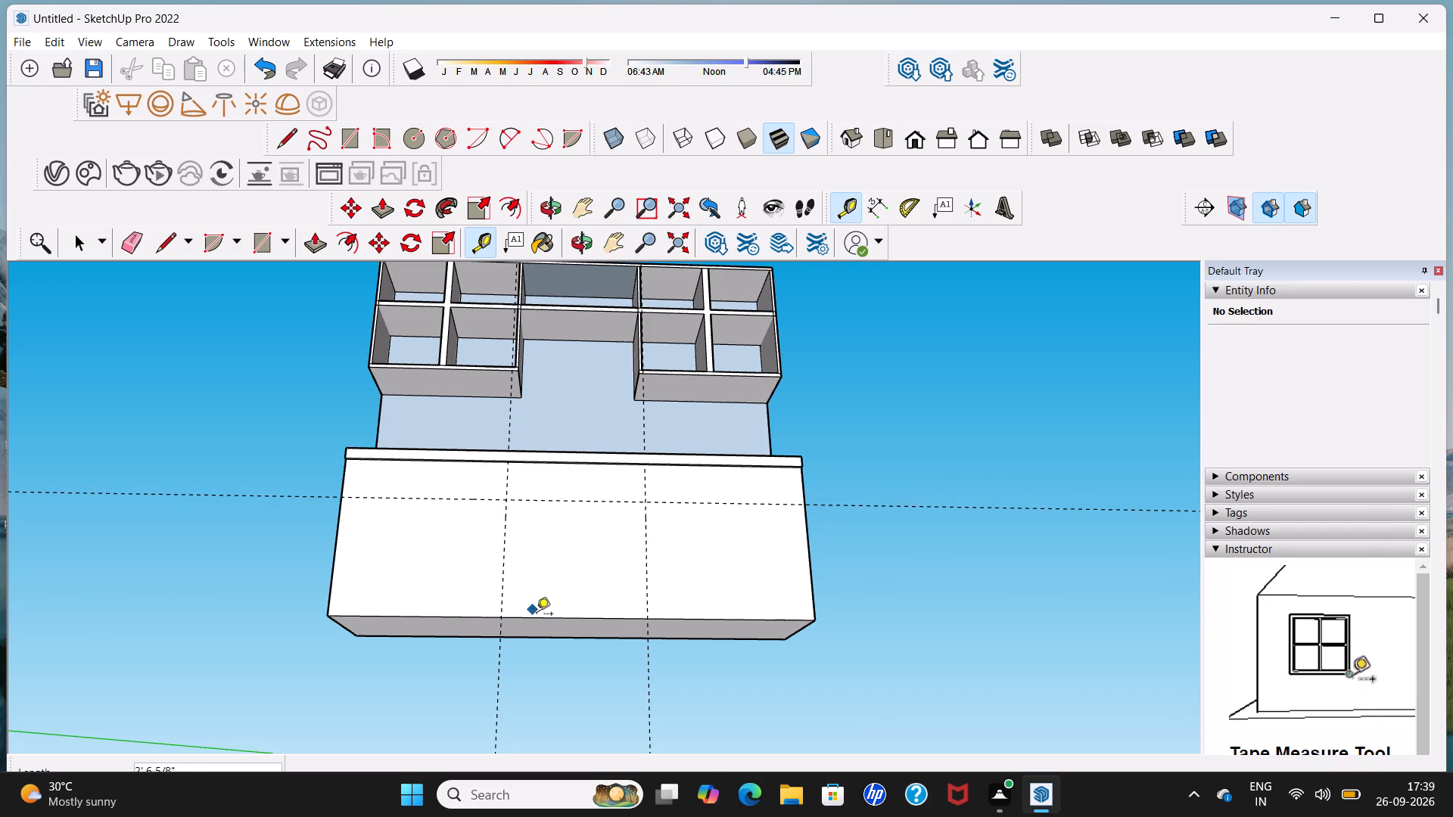
click(538, 617)
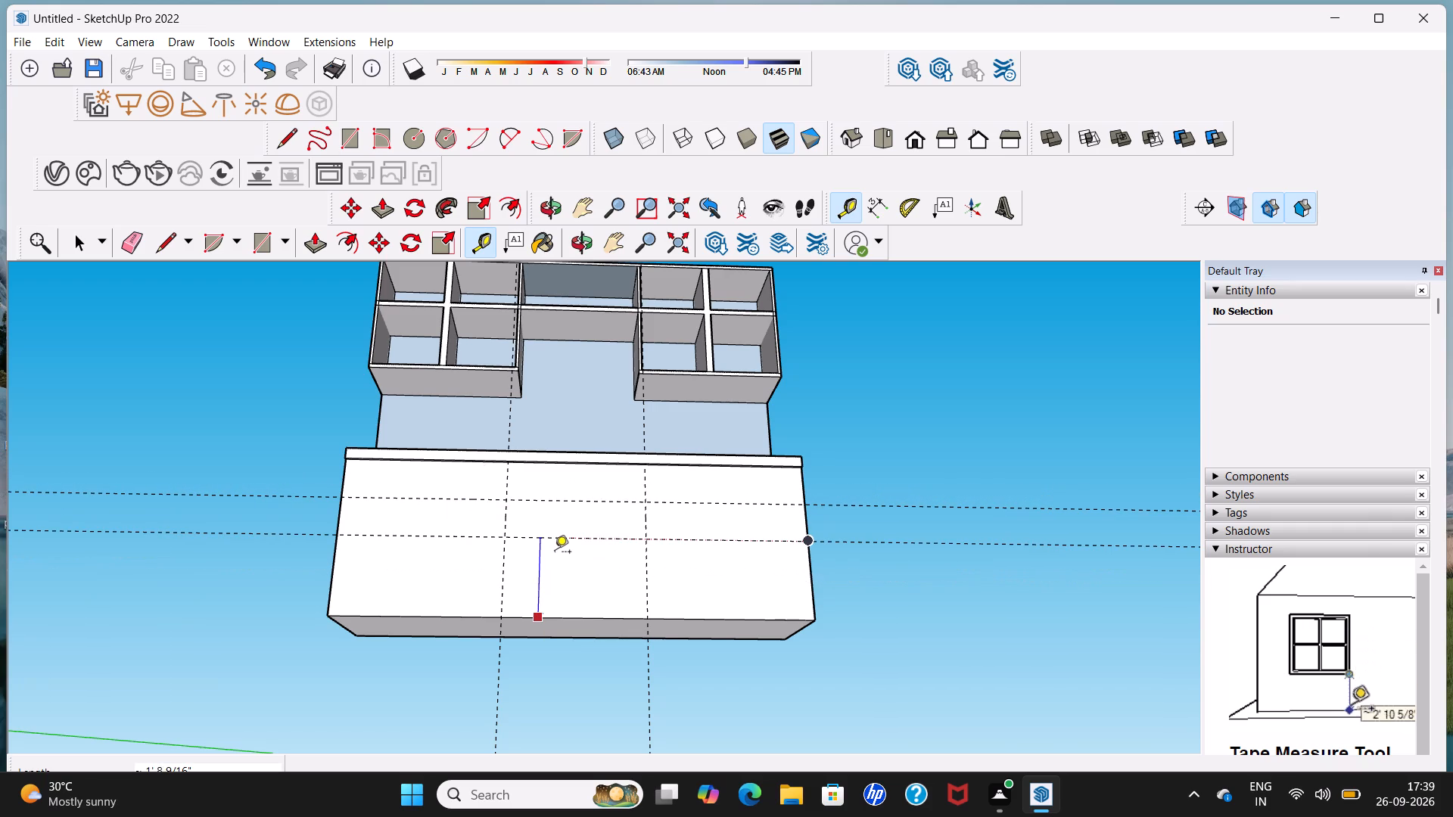
scroll(555, 555, up, 4)
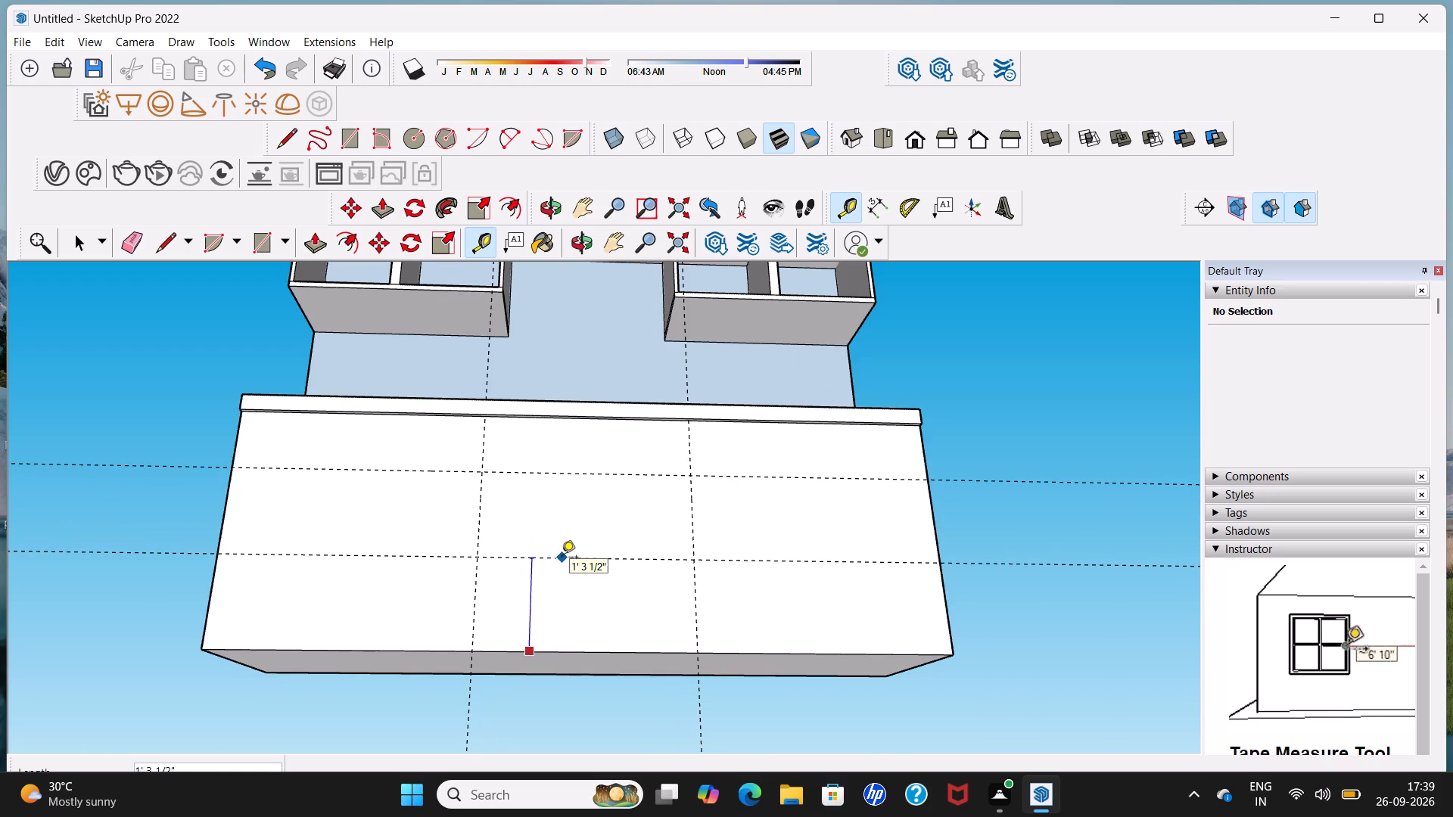
click(562, 558)
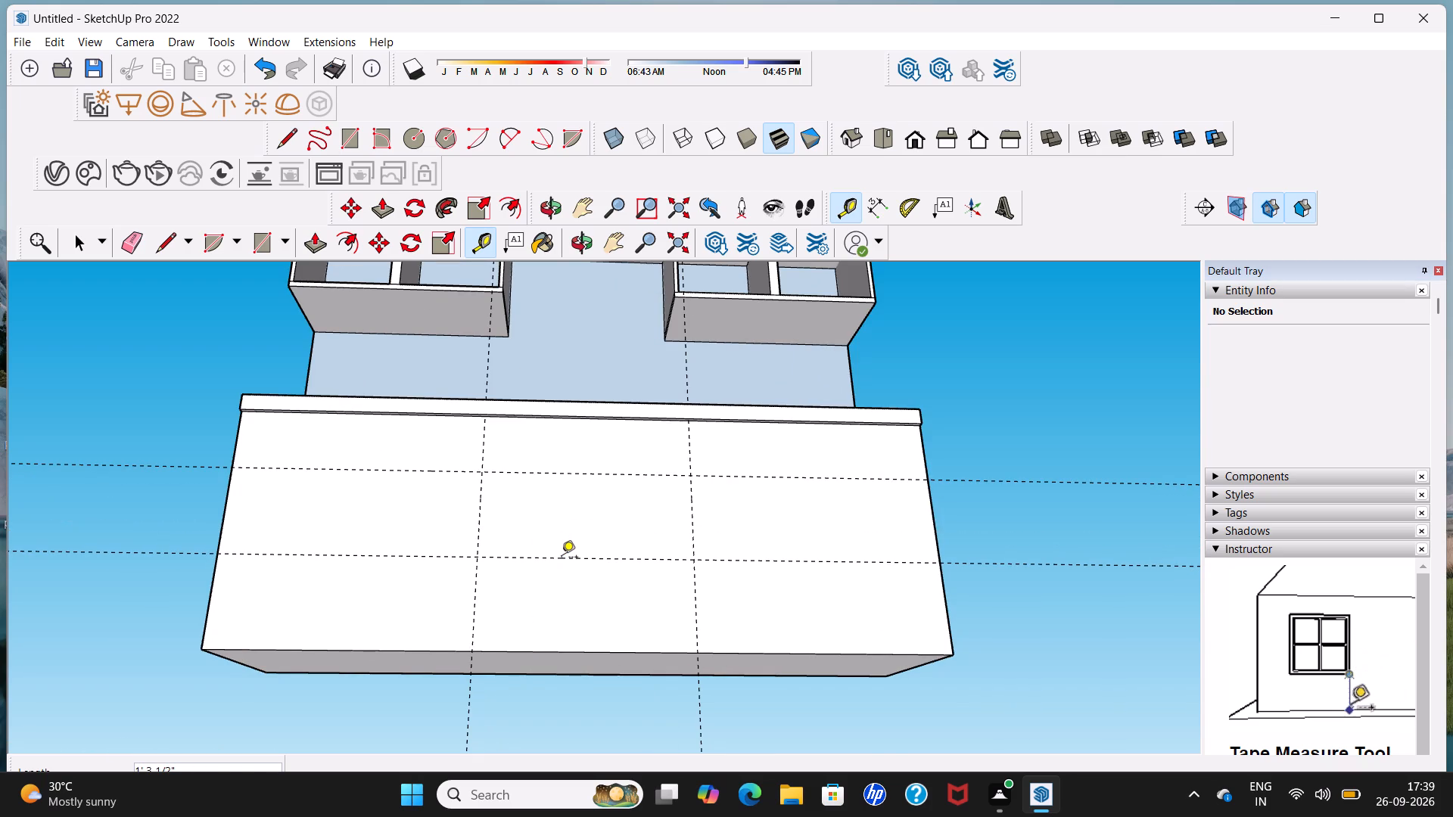
click(482, 528)
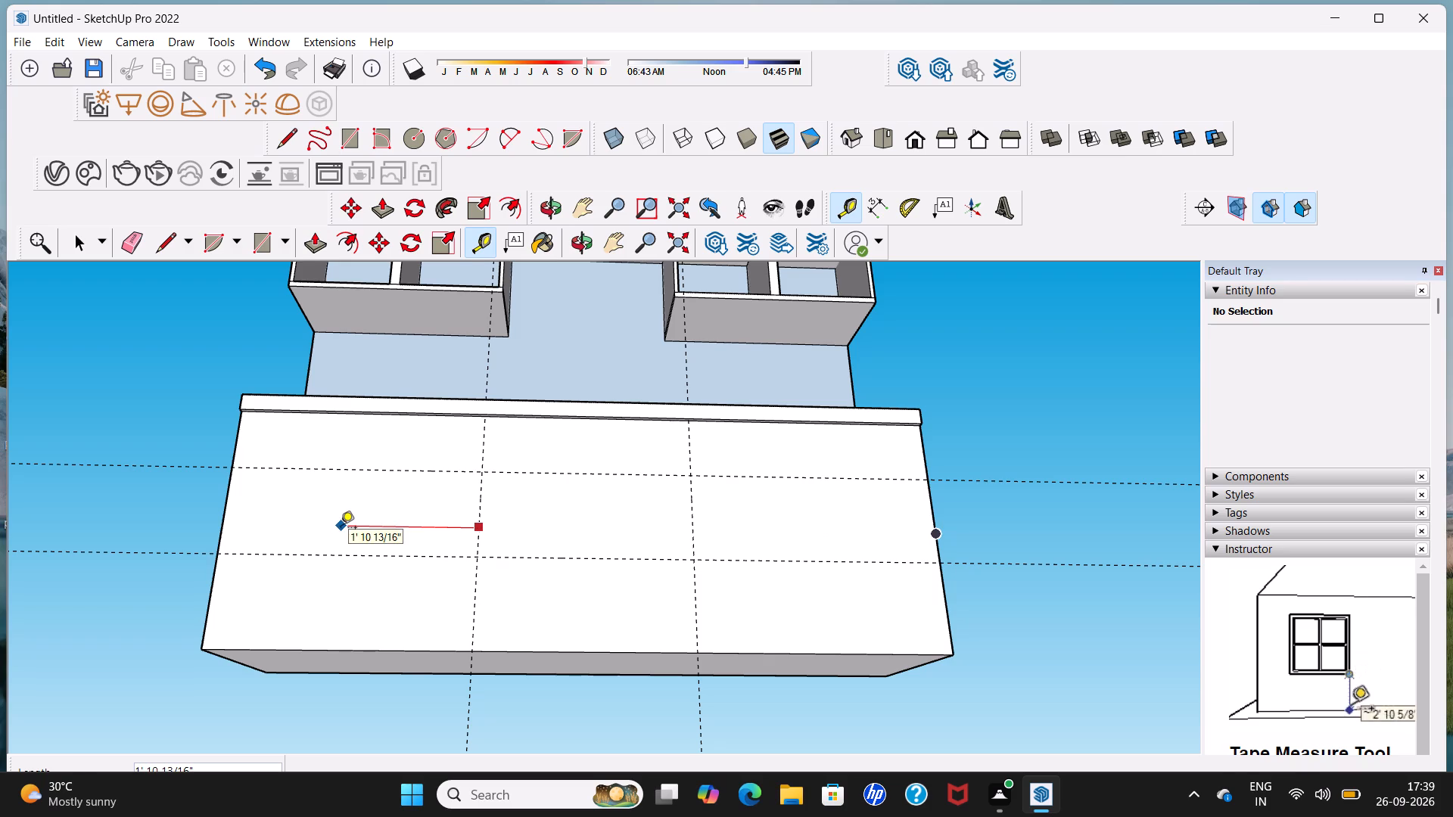
key(space)
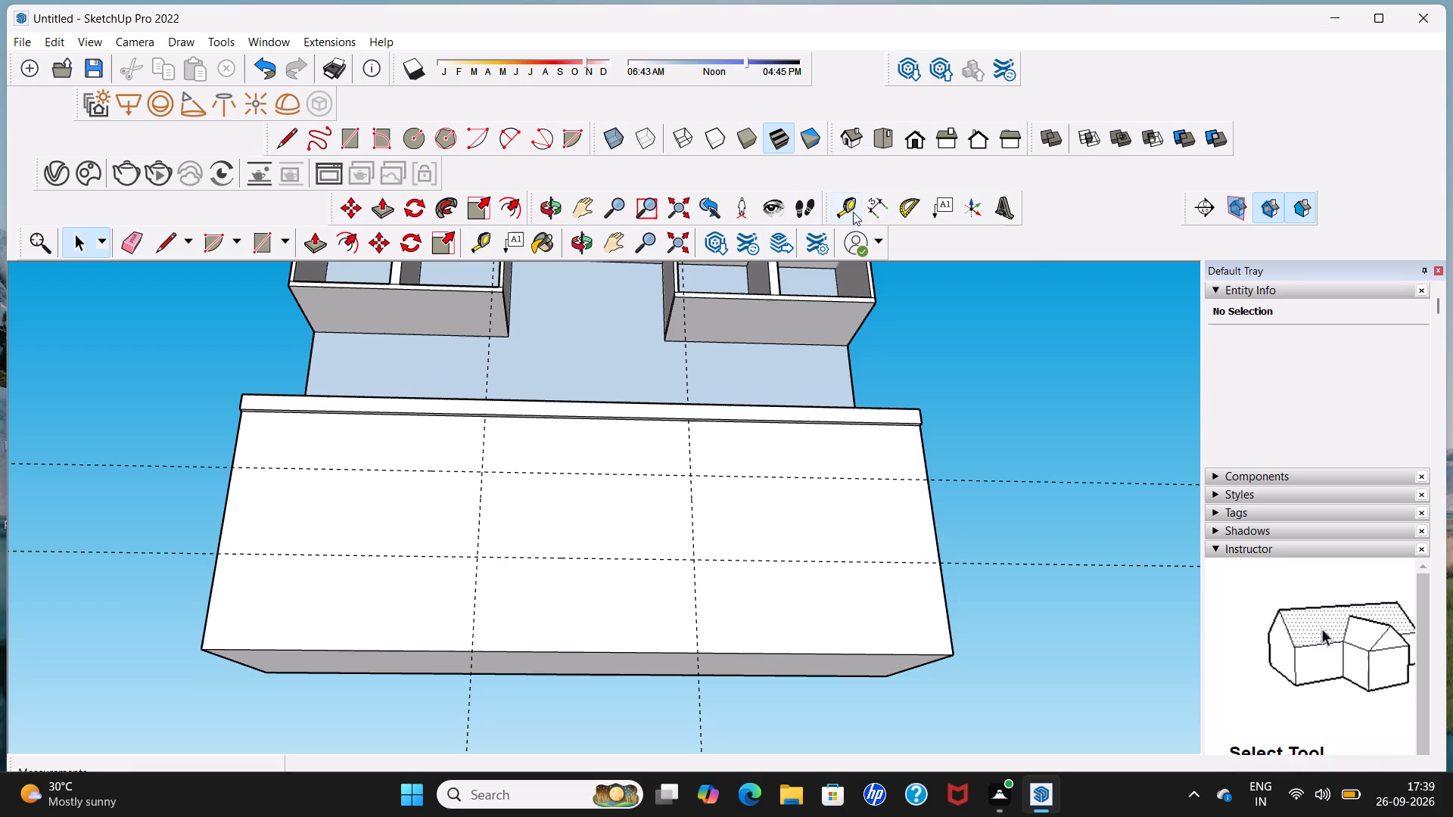
Place two more vertical guide lines on the base cabinet front, each 1'9" in from one of its side edges.
click(845, 210)
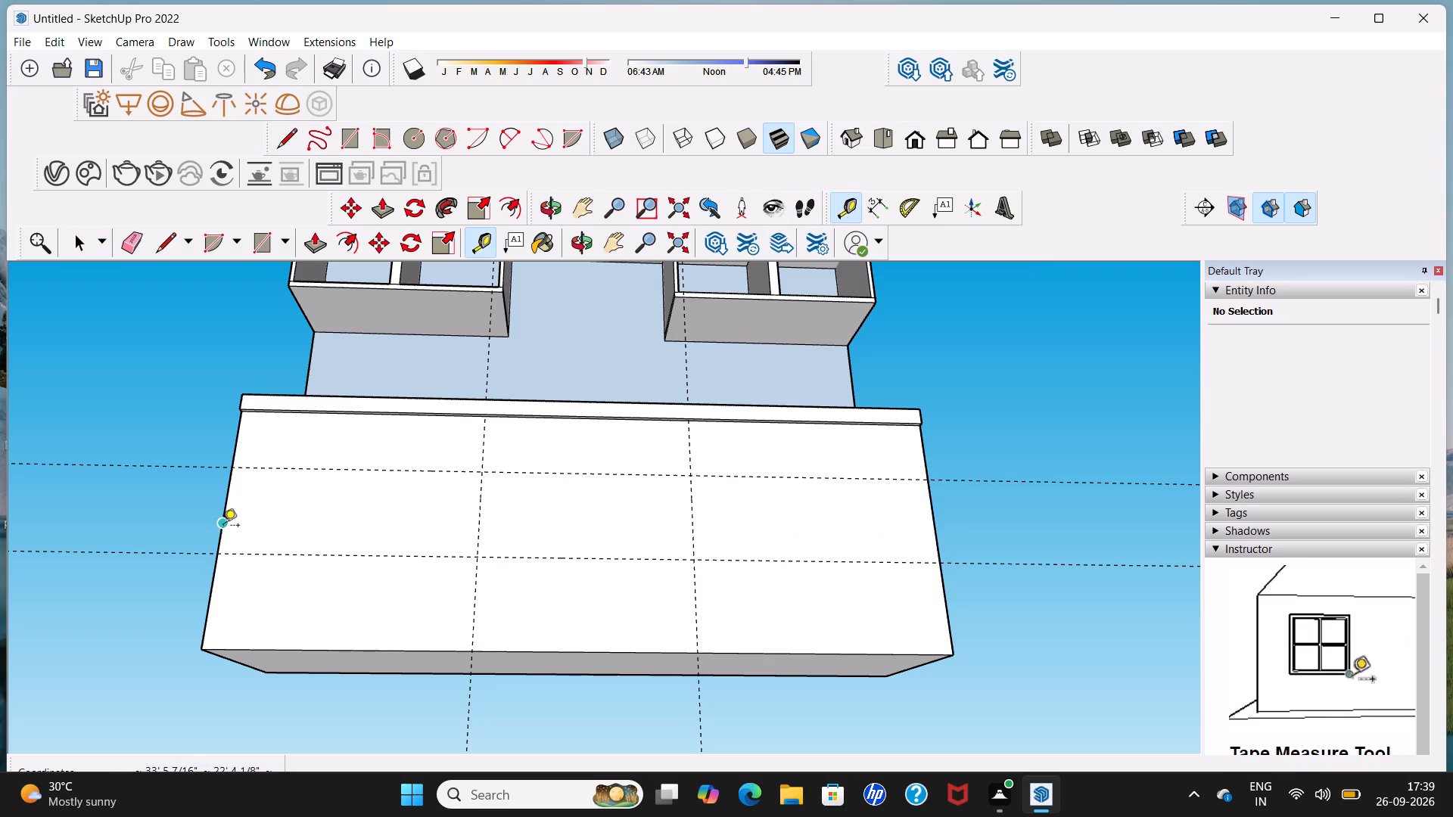
click(211, 576)
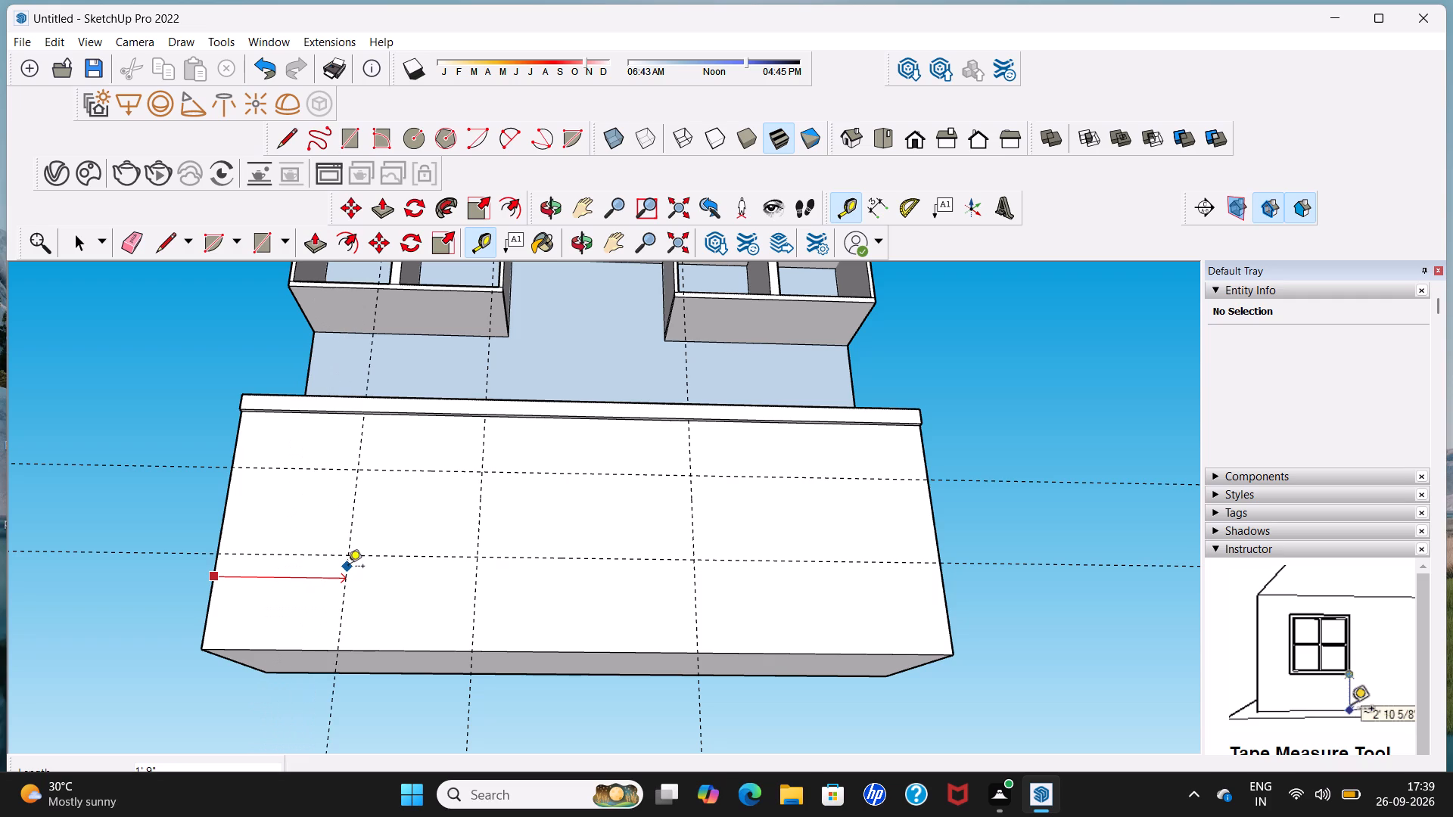
click(348, 567)
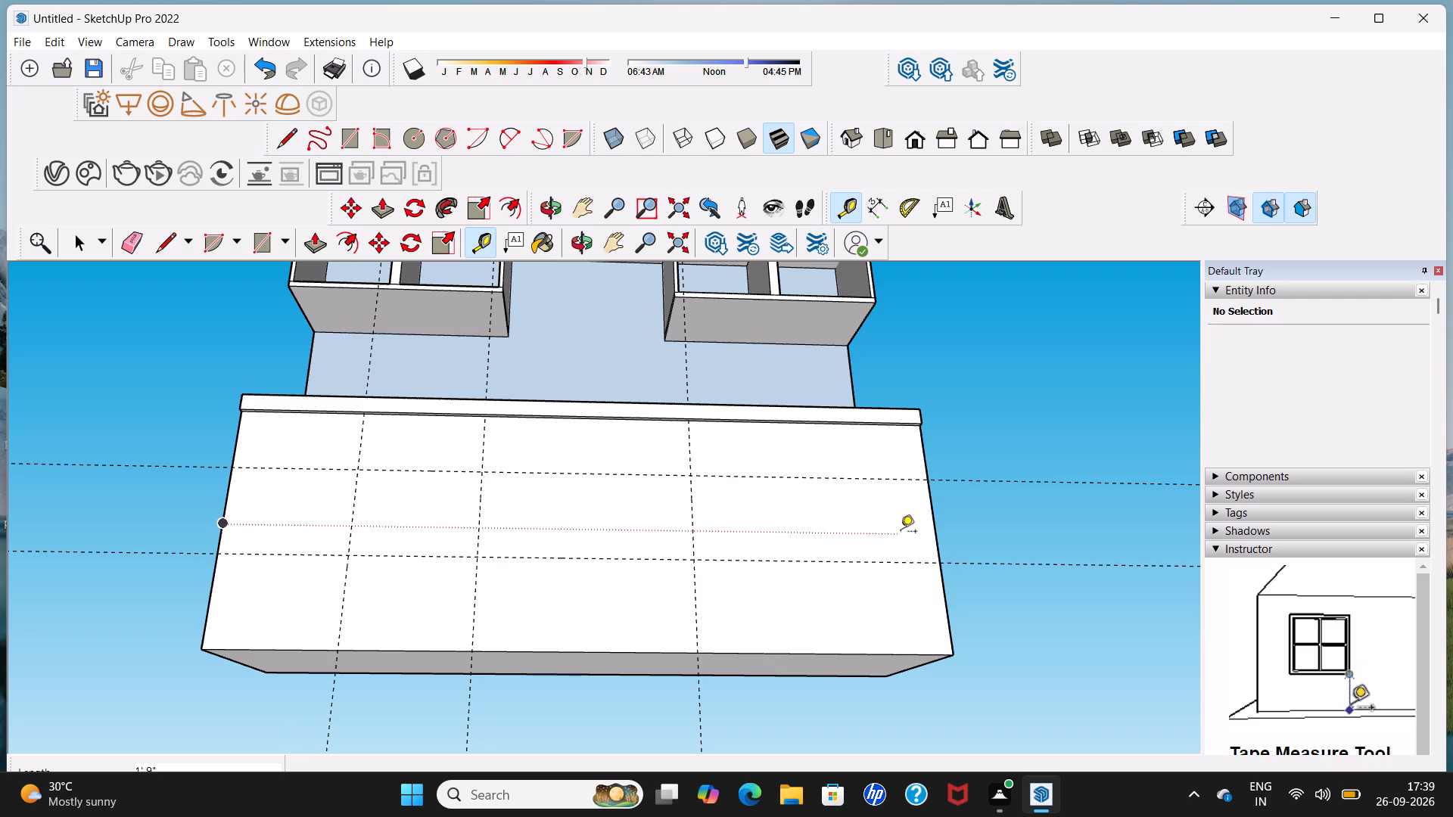
click(935, 551)
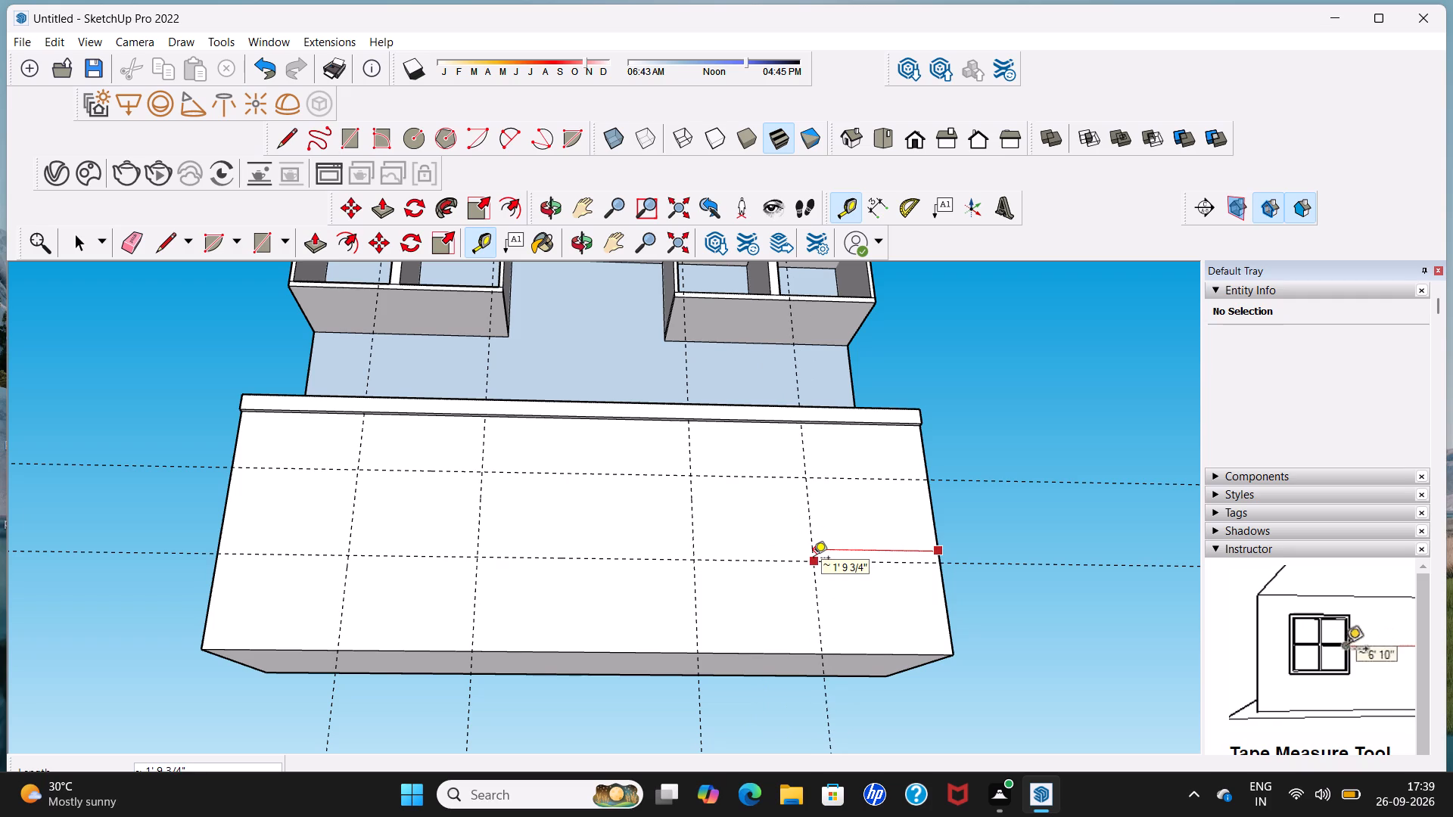
text(1'9")
key(Return)
key(space)
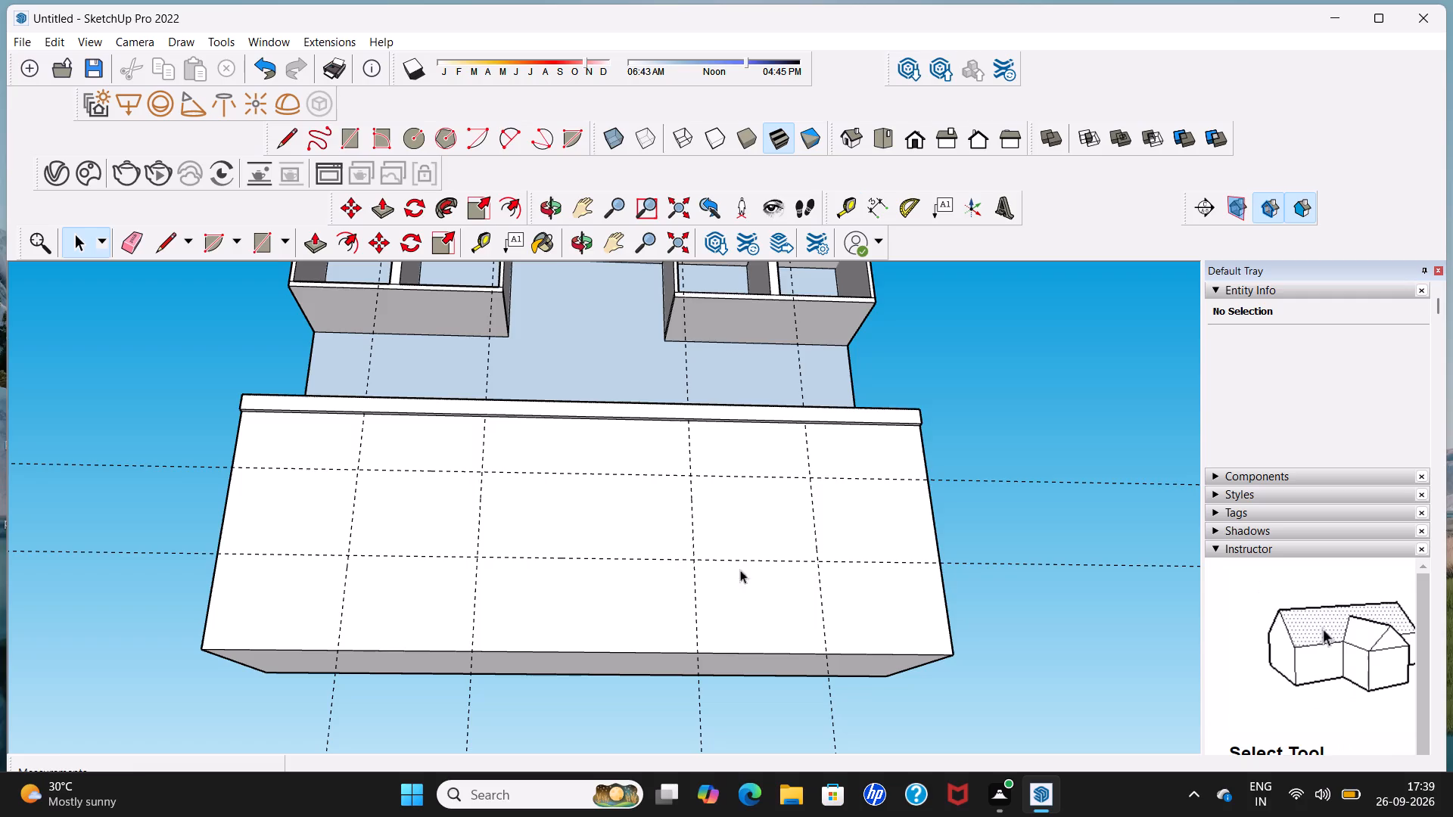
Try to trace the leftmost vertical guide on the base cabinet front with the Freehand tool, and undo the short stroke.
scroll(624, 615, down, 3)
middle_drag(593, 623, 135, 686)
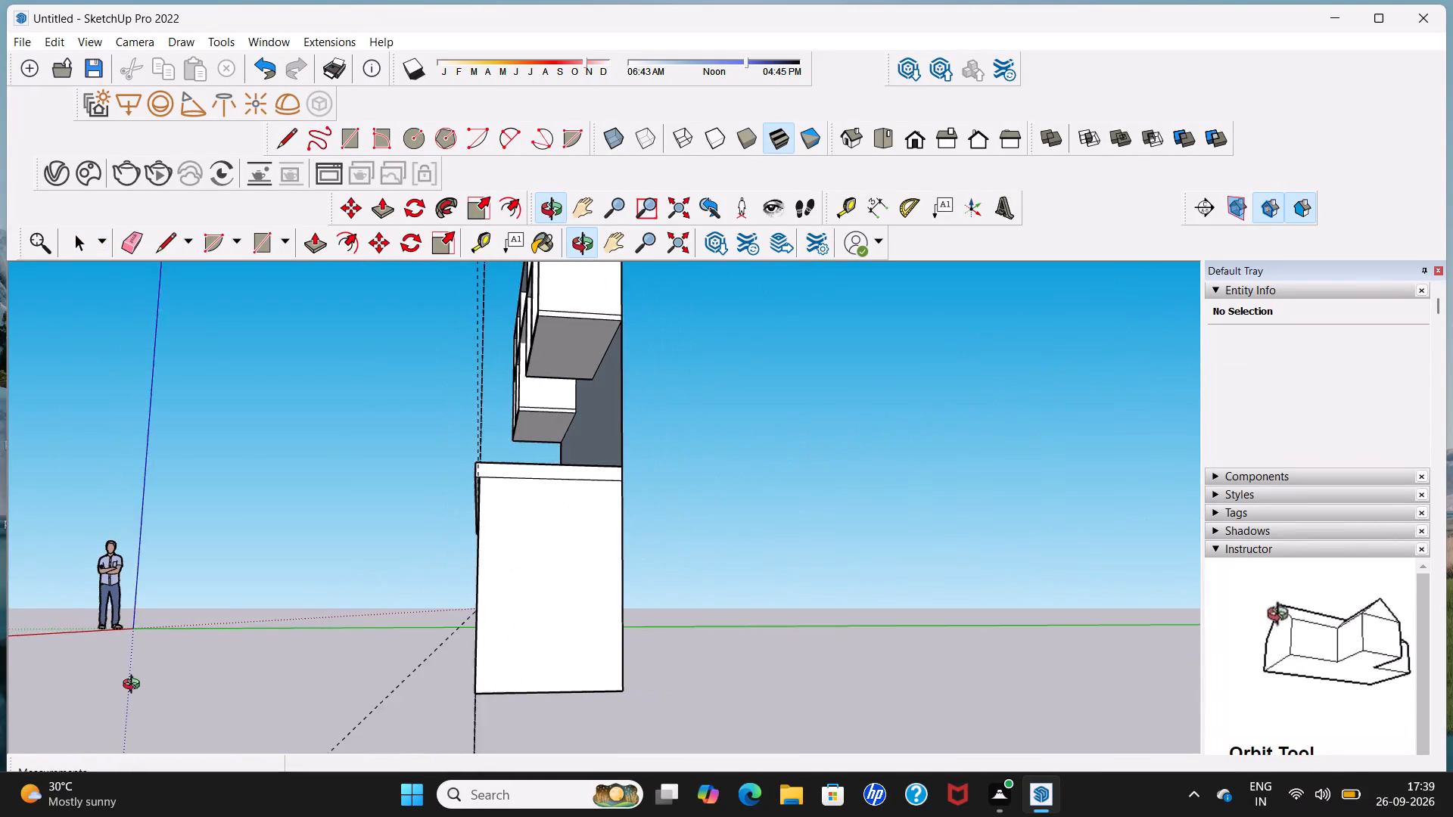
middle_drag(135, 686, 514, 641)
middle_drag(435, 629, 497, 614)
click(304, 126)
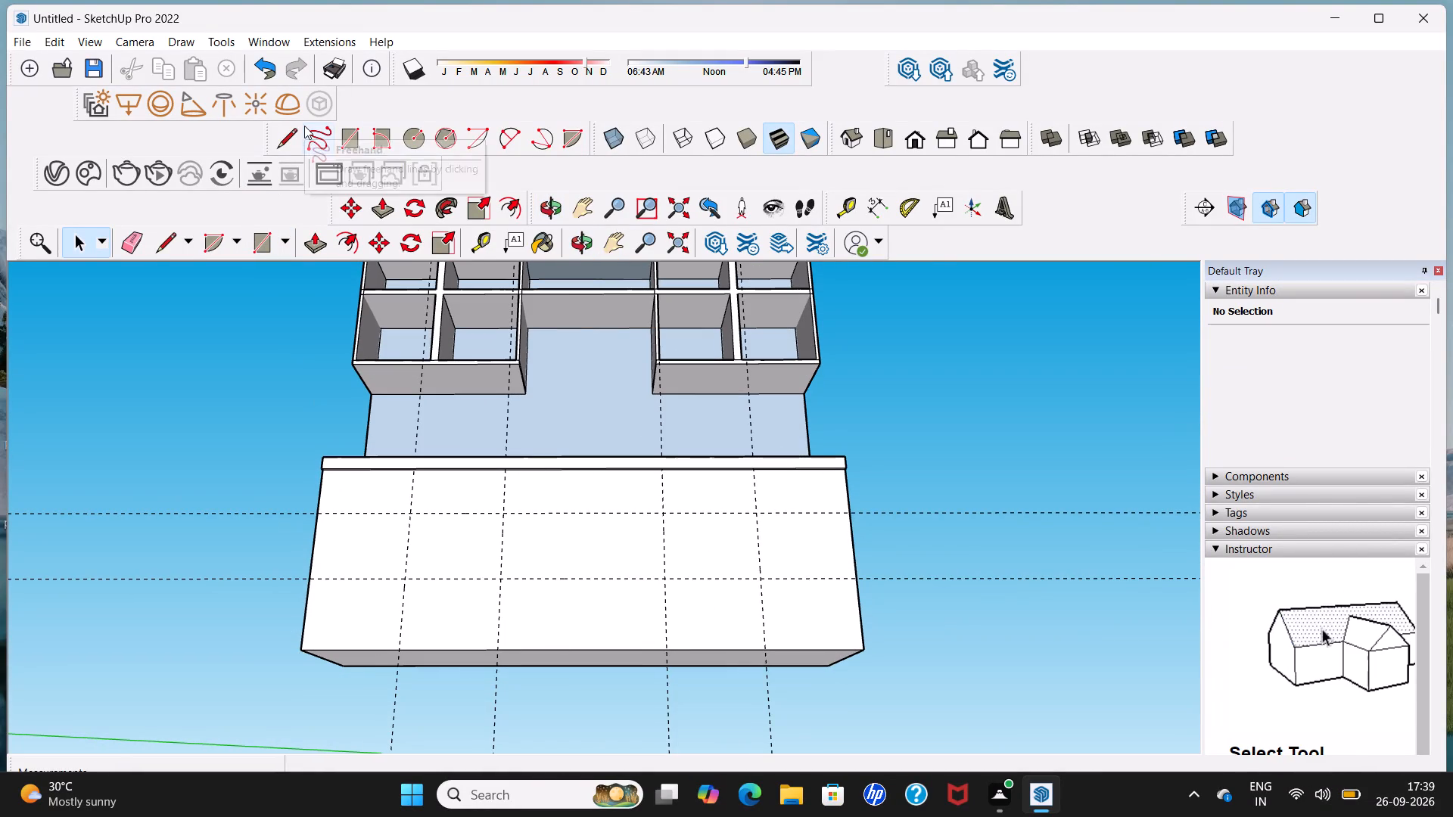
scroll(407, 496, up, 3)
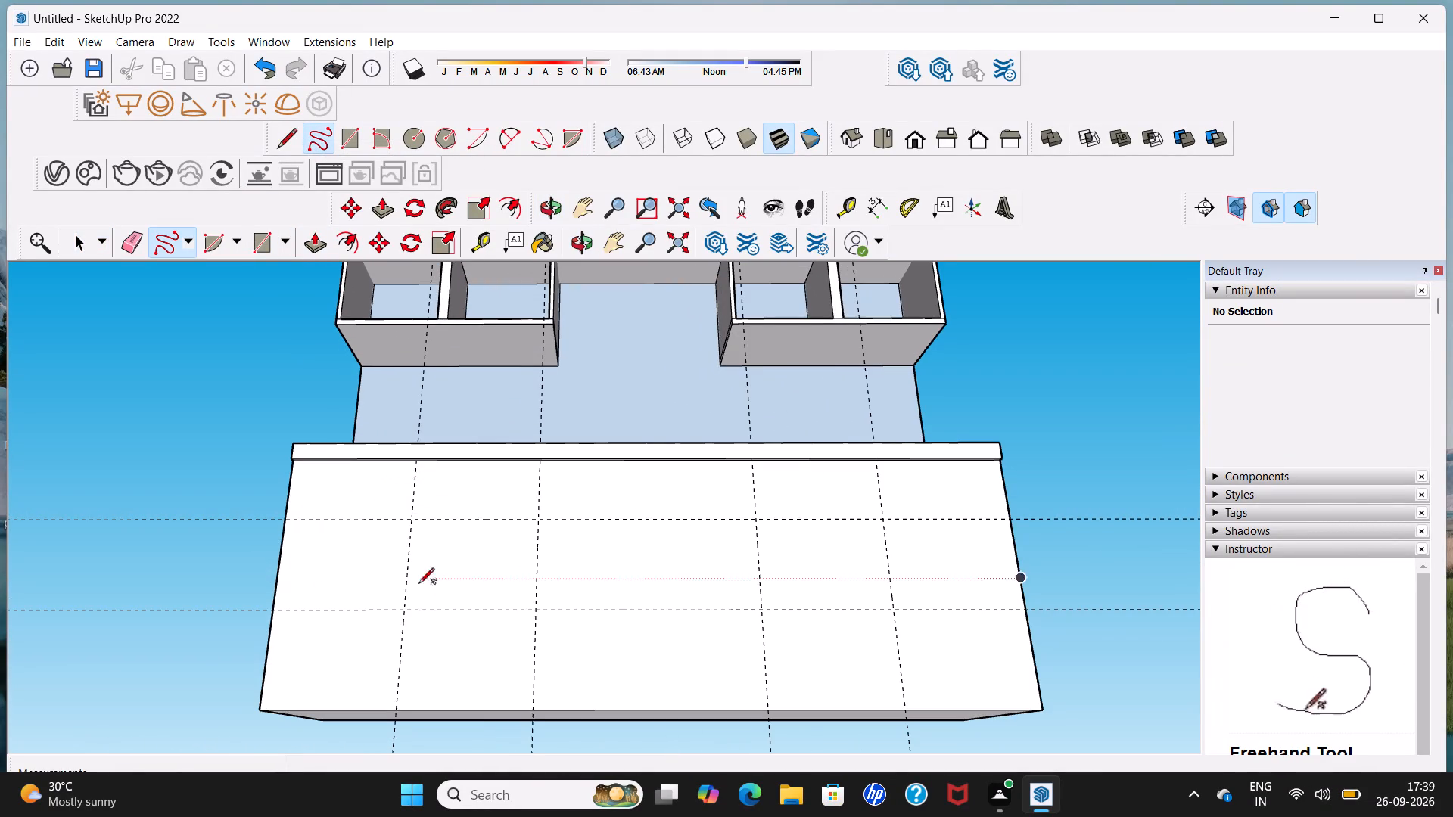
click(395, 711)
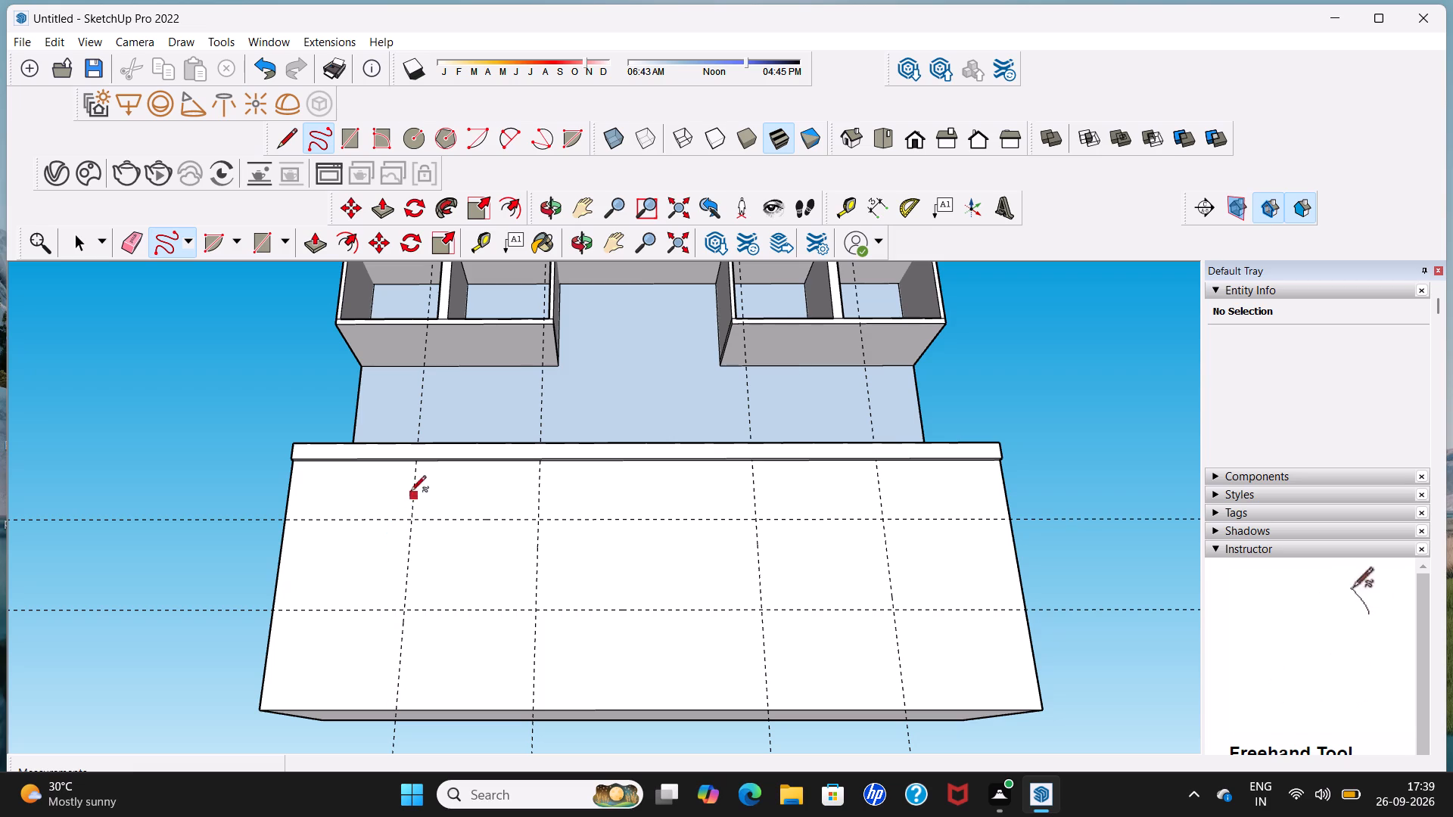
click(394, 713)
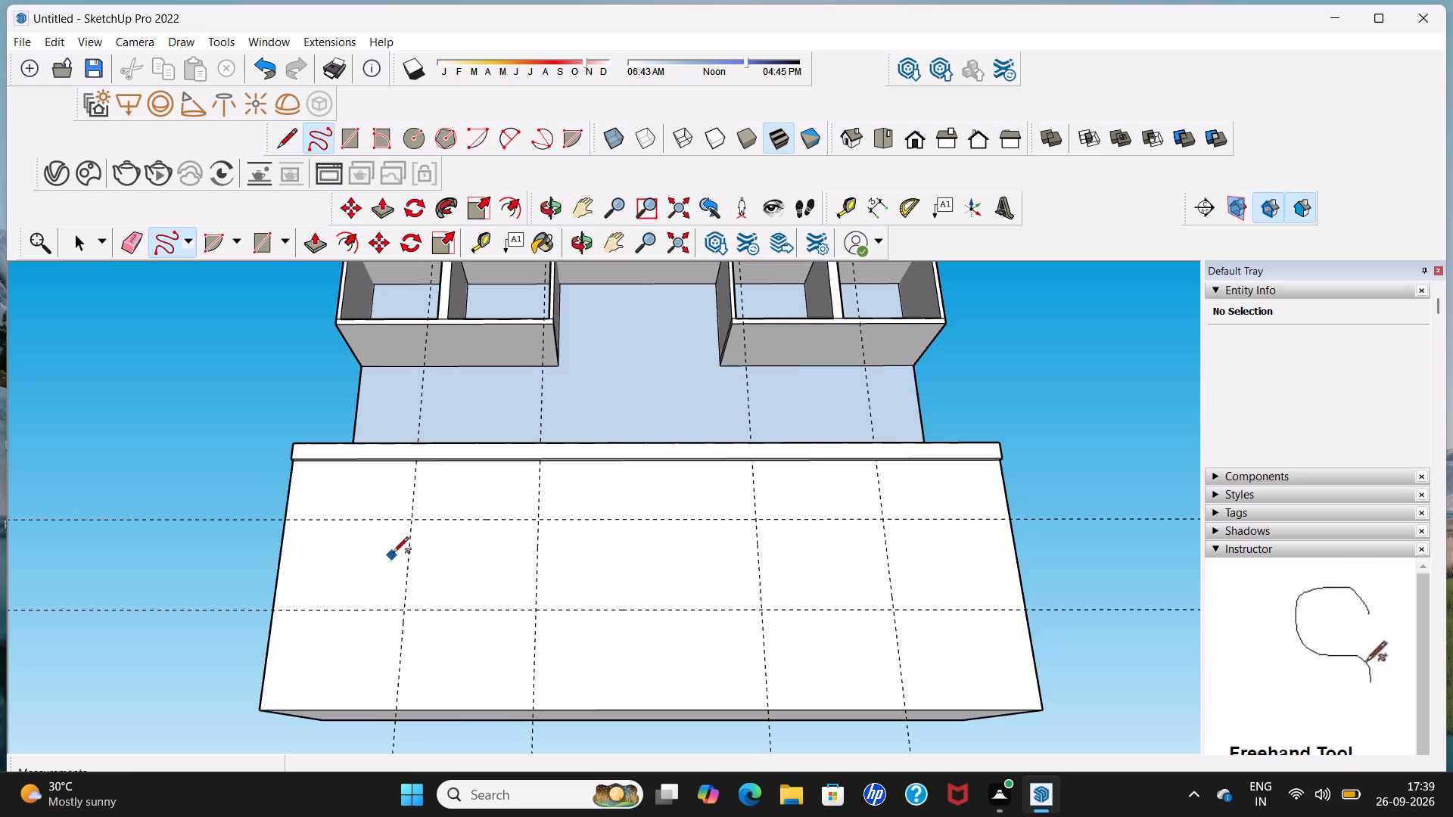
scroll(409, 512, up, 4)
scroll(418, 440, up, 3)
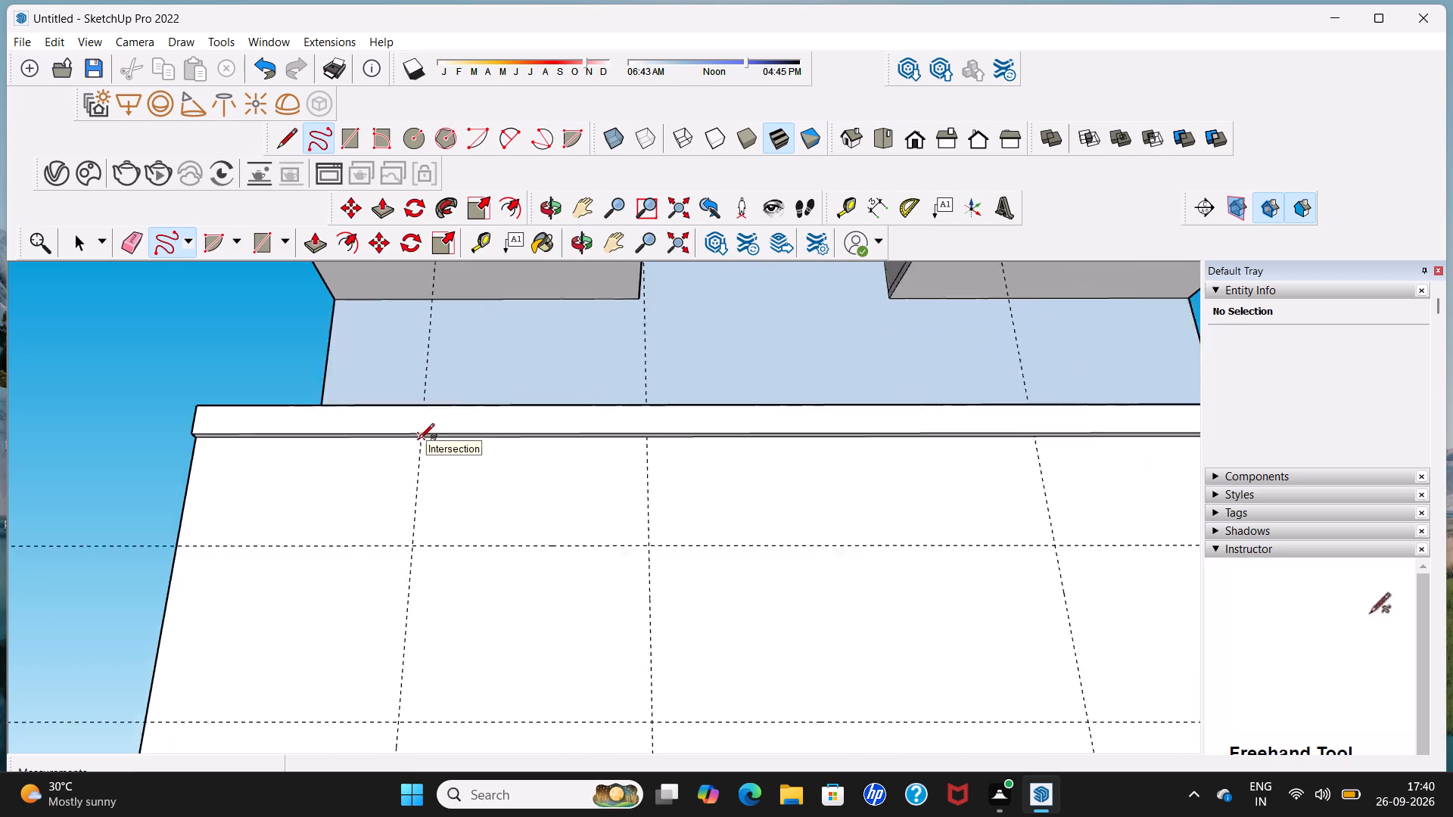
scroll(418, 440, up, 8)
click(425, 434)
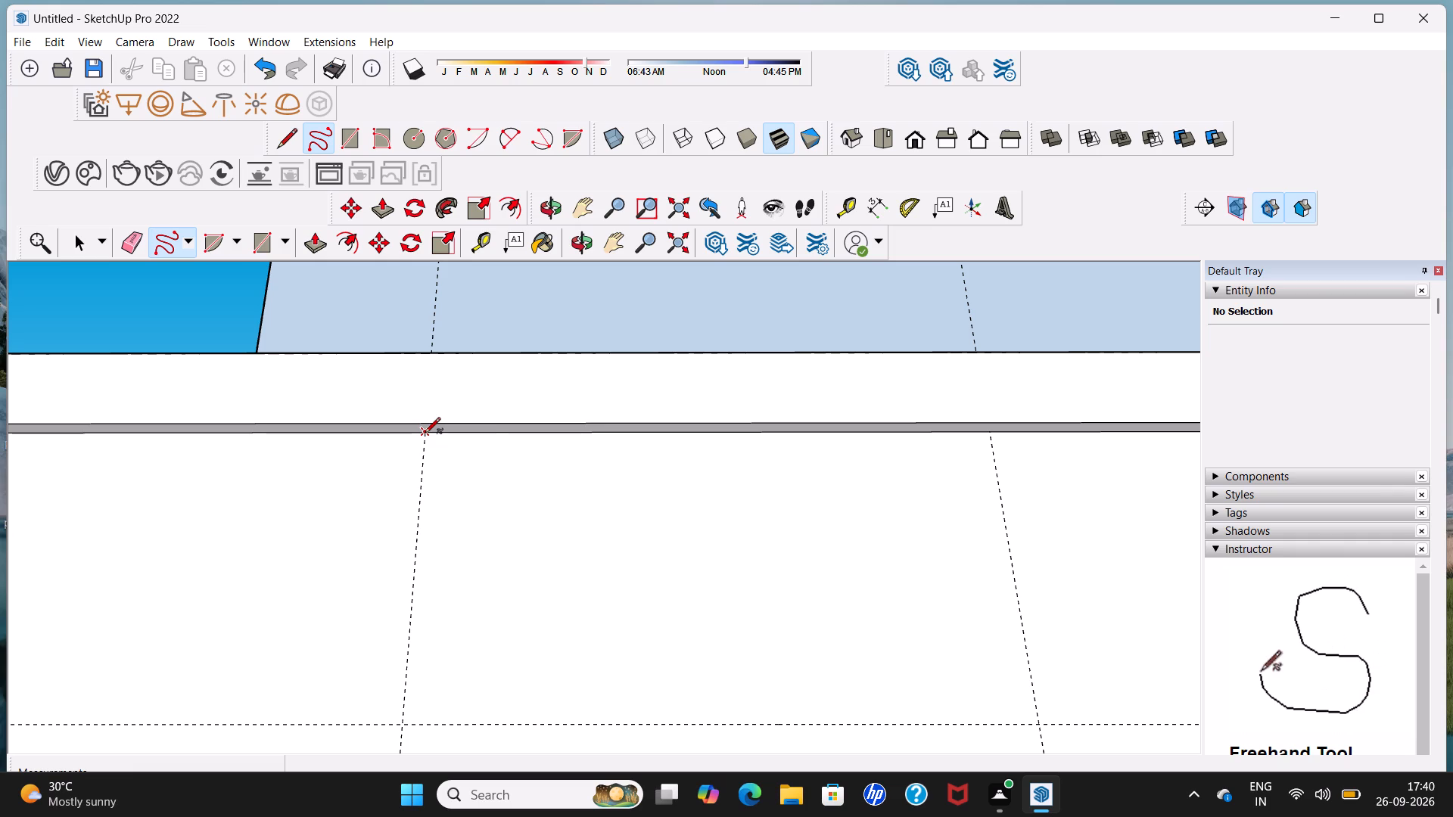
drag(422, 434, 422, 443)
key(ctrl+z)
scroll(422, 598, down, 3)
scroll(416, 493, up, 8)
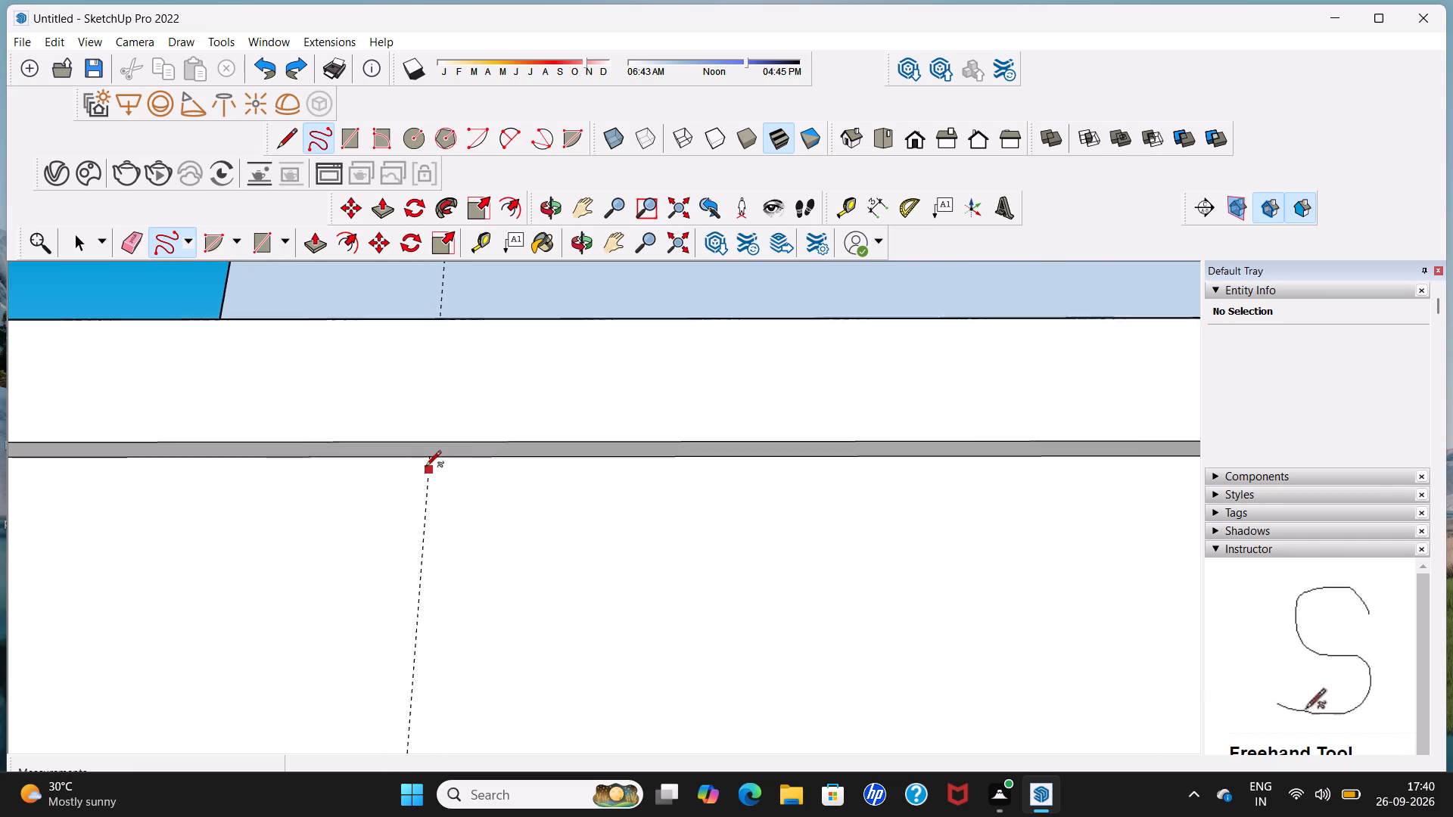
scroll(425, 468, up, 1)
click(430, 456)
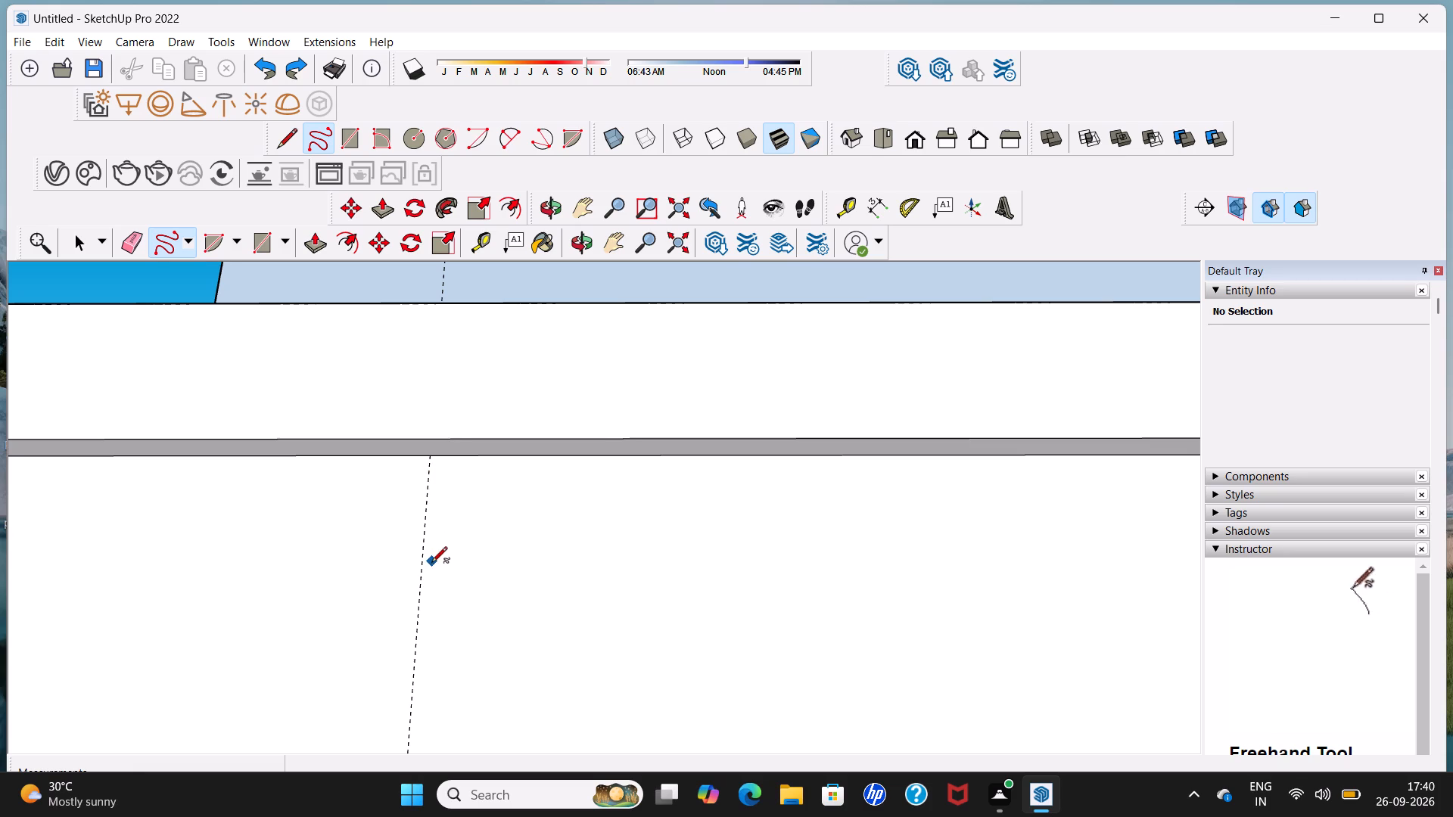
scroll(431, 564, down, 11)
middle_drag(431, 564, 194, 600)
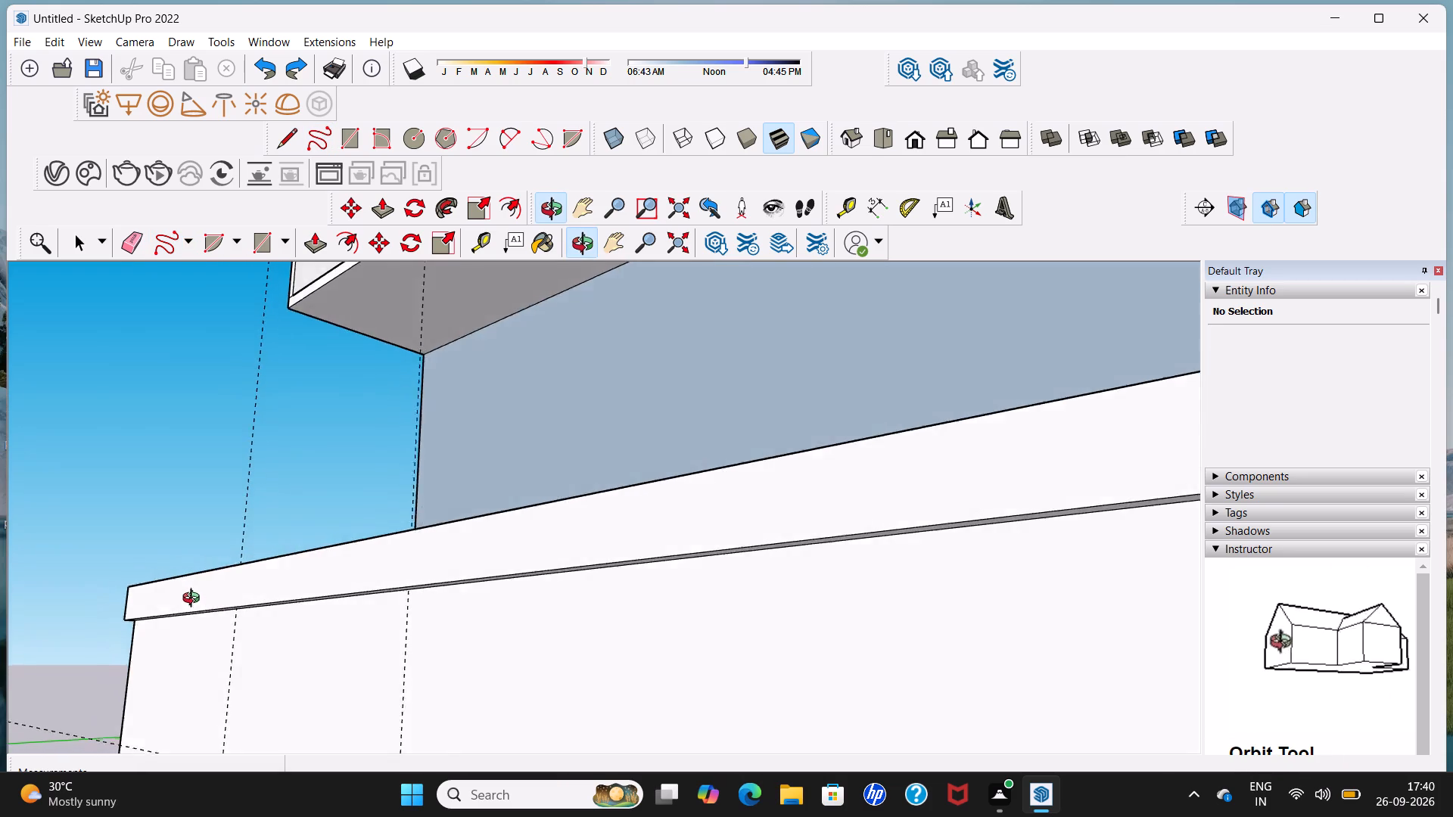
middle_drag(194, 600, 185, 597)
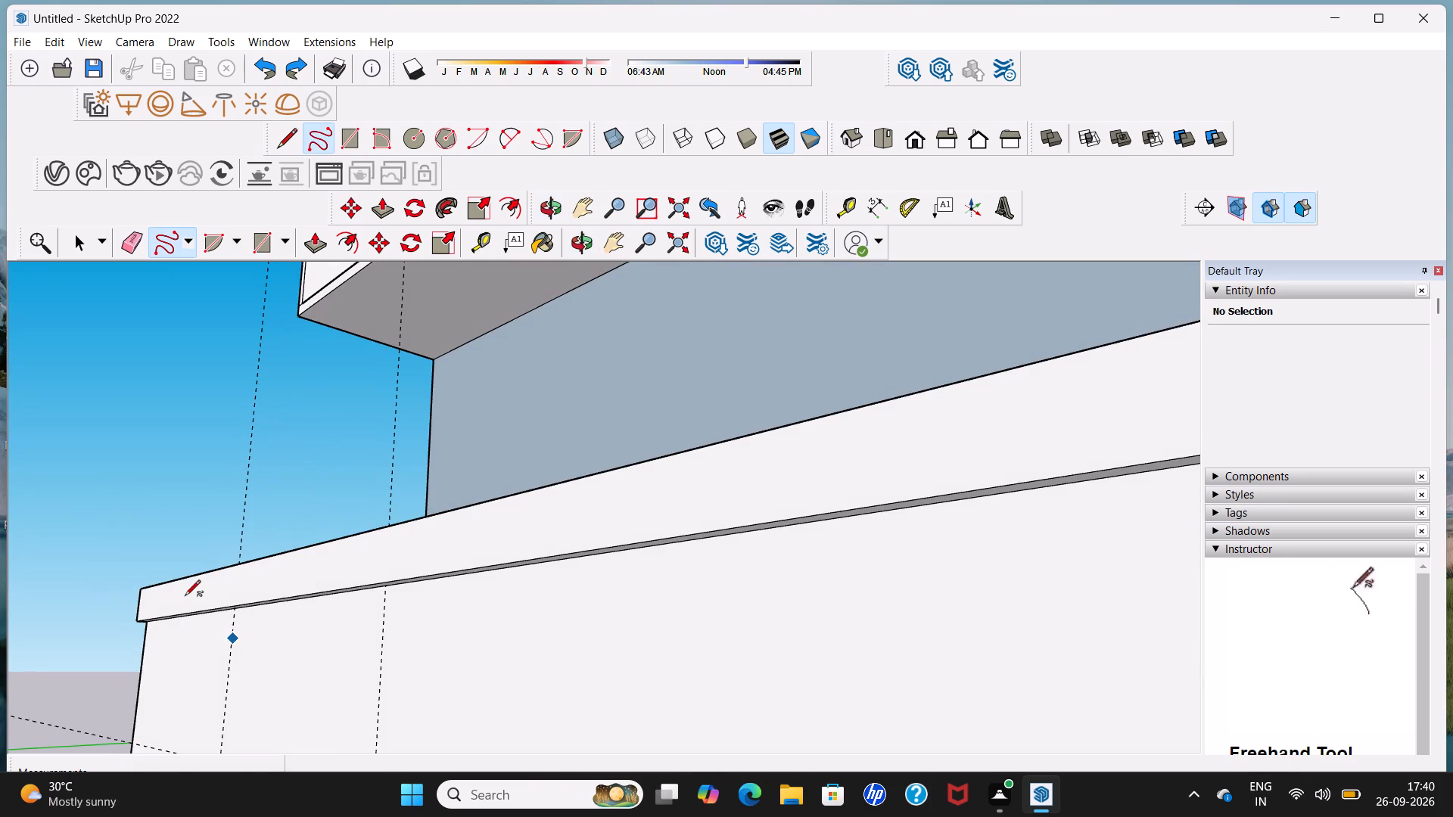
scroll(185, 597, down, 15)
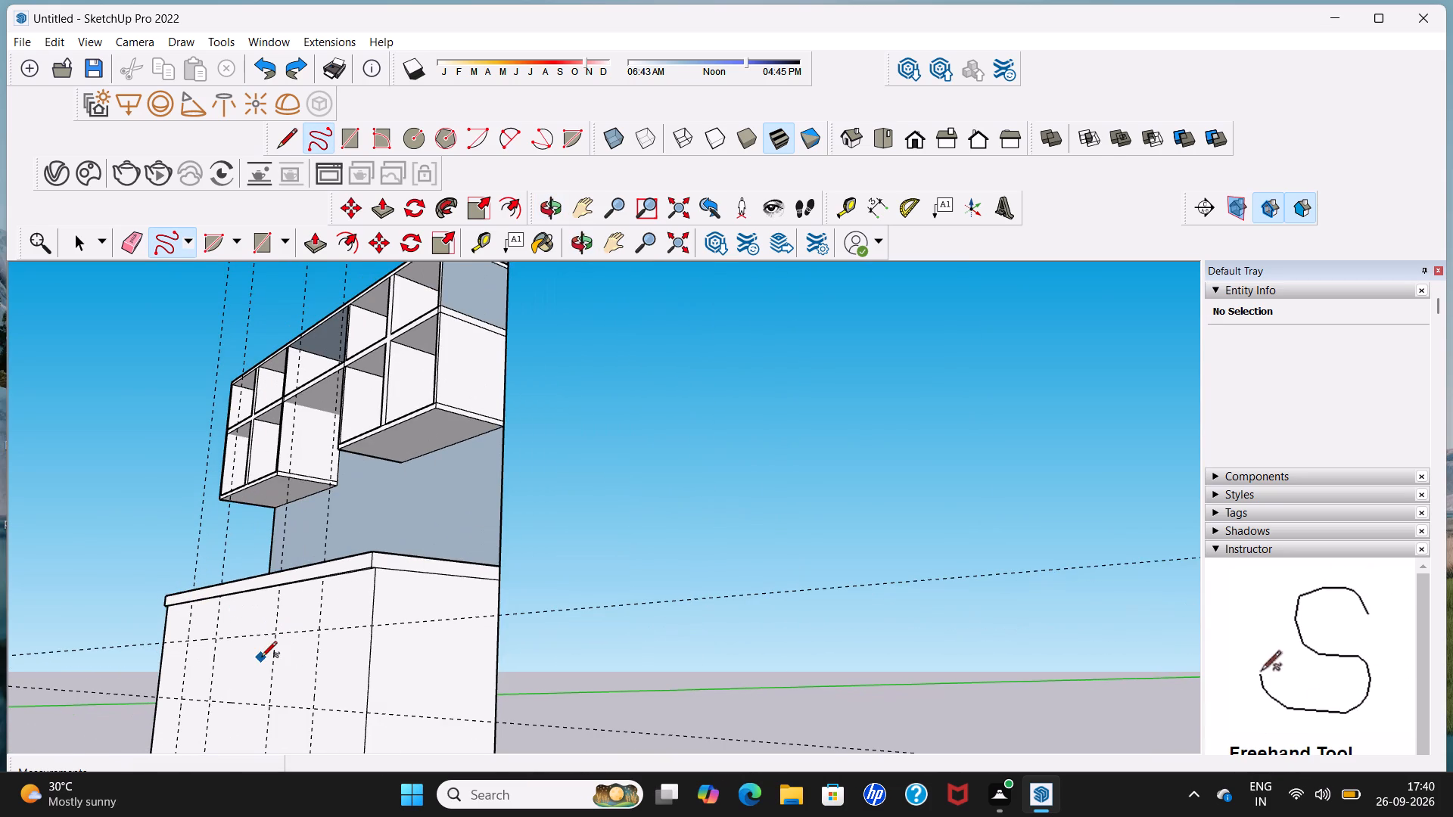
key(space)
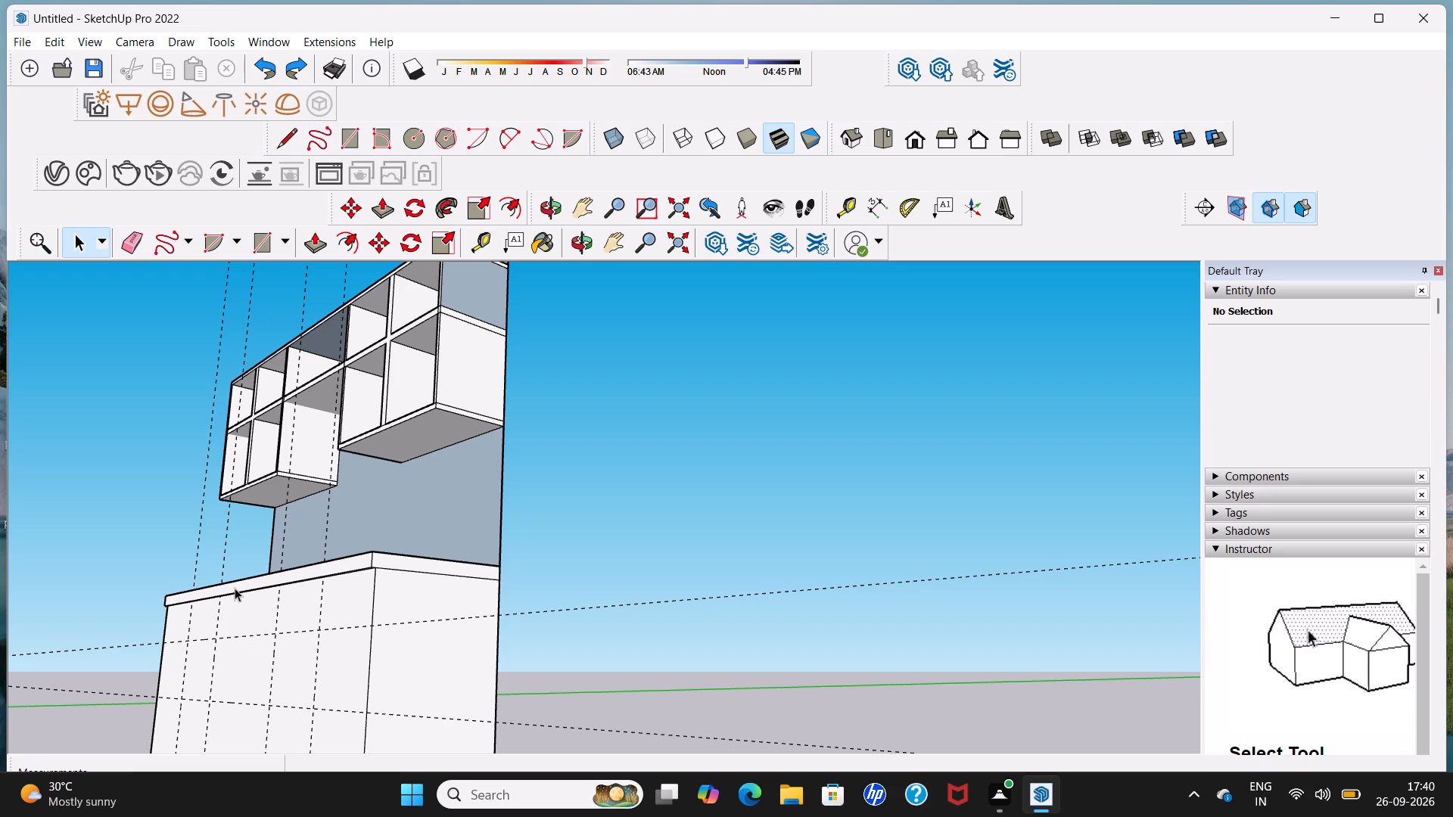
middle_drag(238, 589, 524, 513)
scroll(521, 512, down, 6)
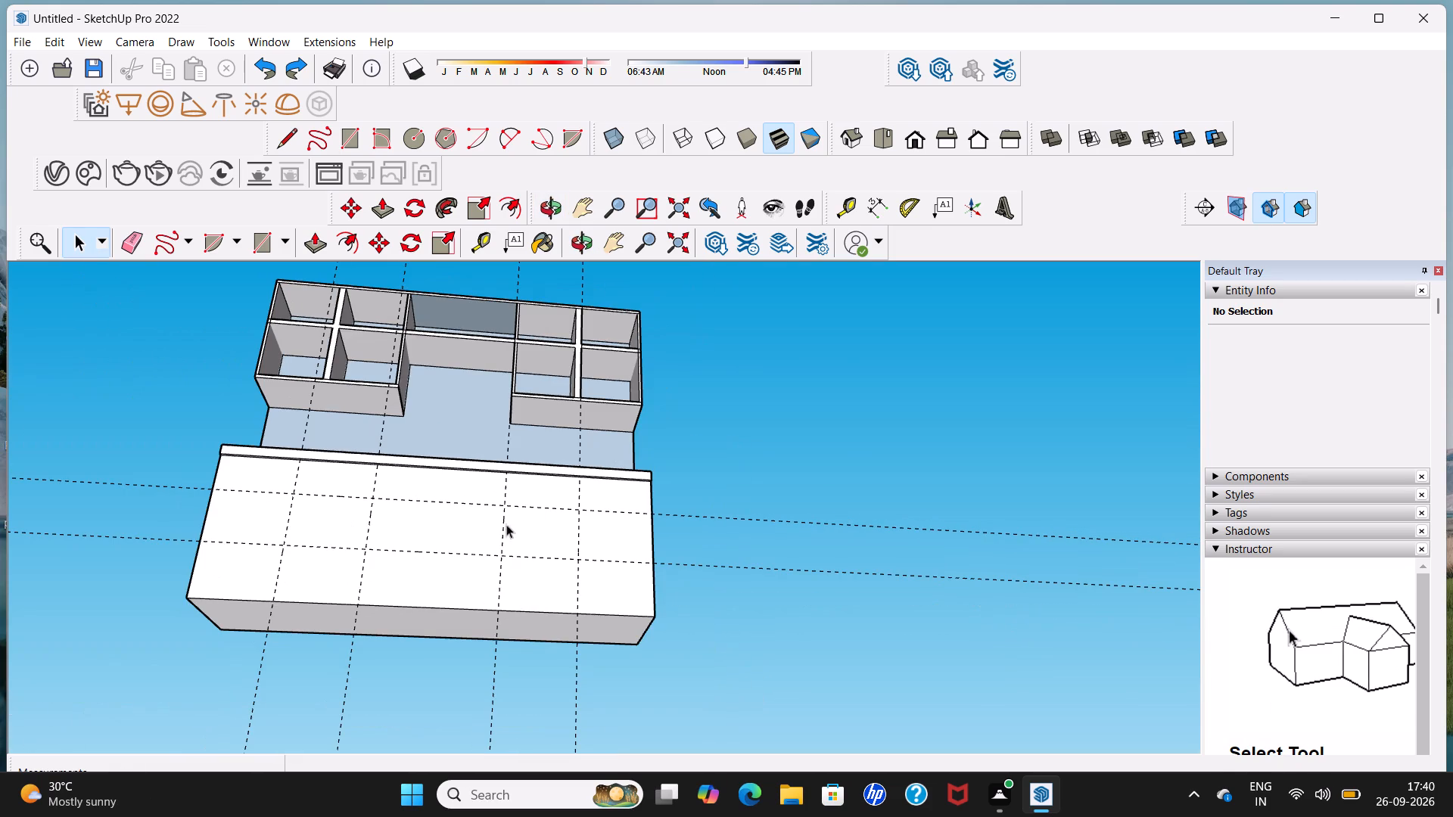
Draw a line about 2' 6 5/8" long over the leftmost vertical guide, from the upper horizontal guide down to the base cabinet's bottom edge.
click(288, 145)
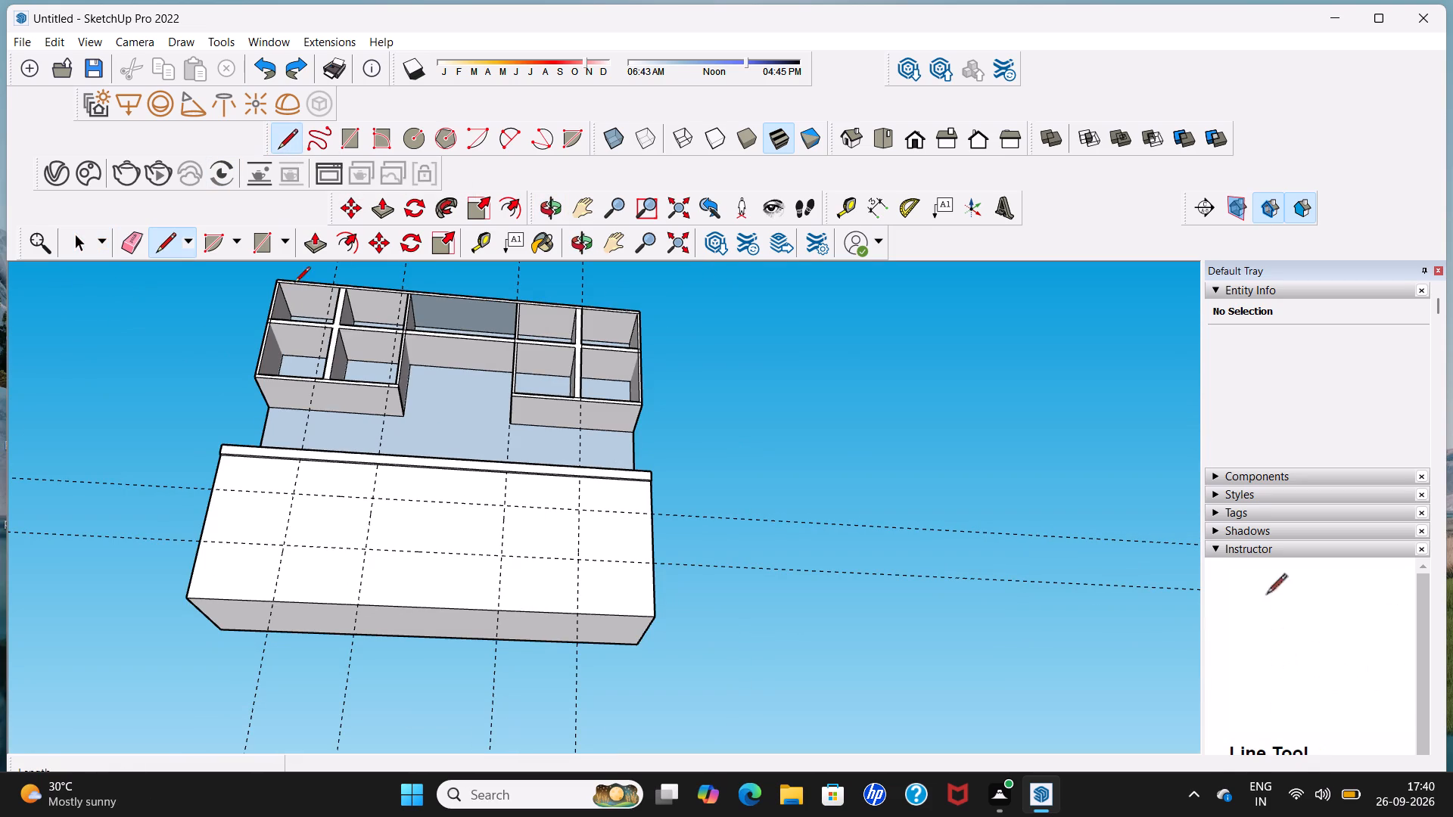
middle_drag(297, 353, 342, 464)
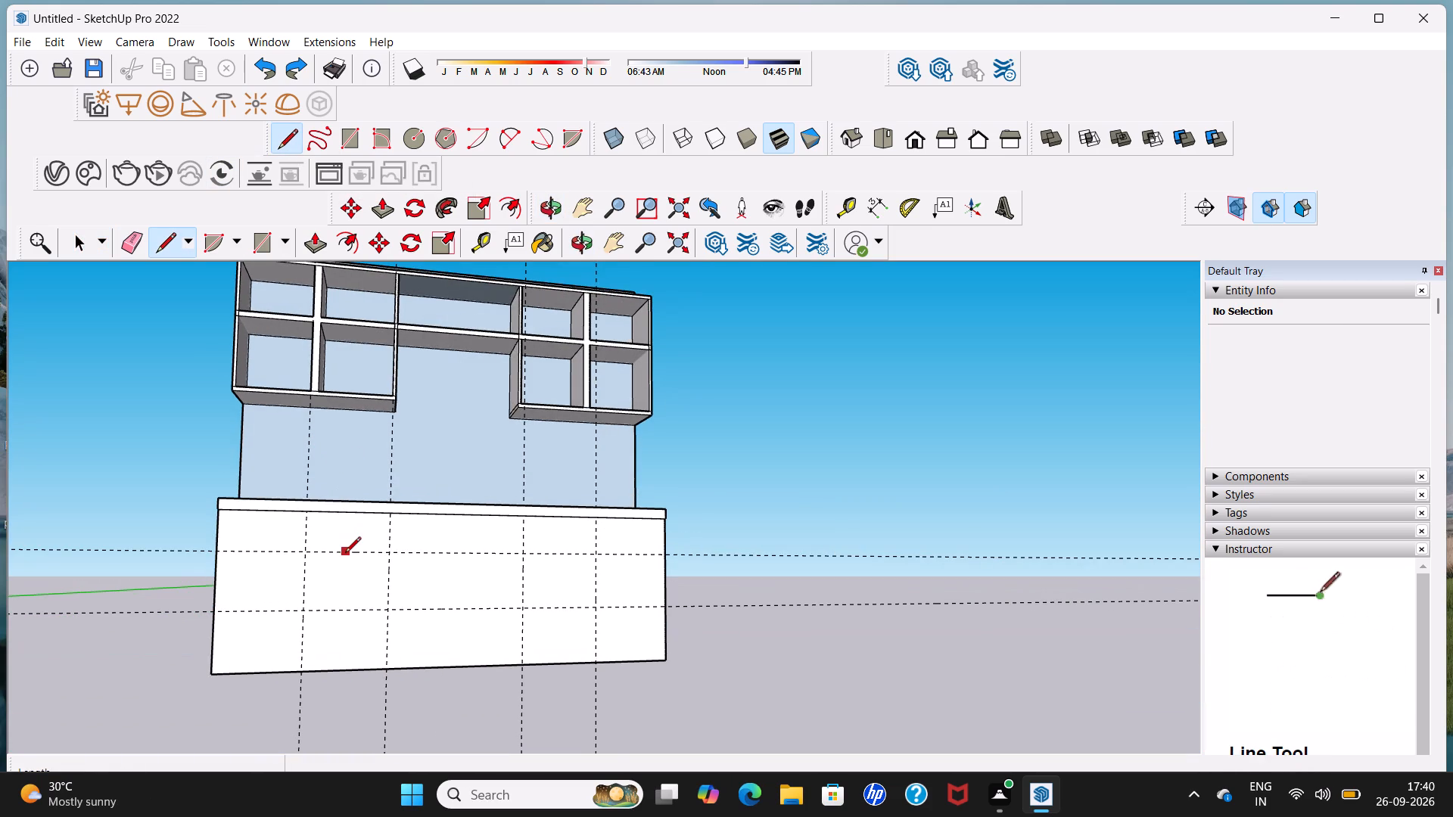
scroll(345, 554, up, 1)
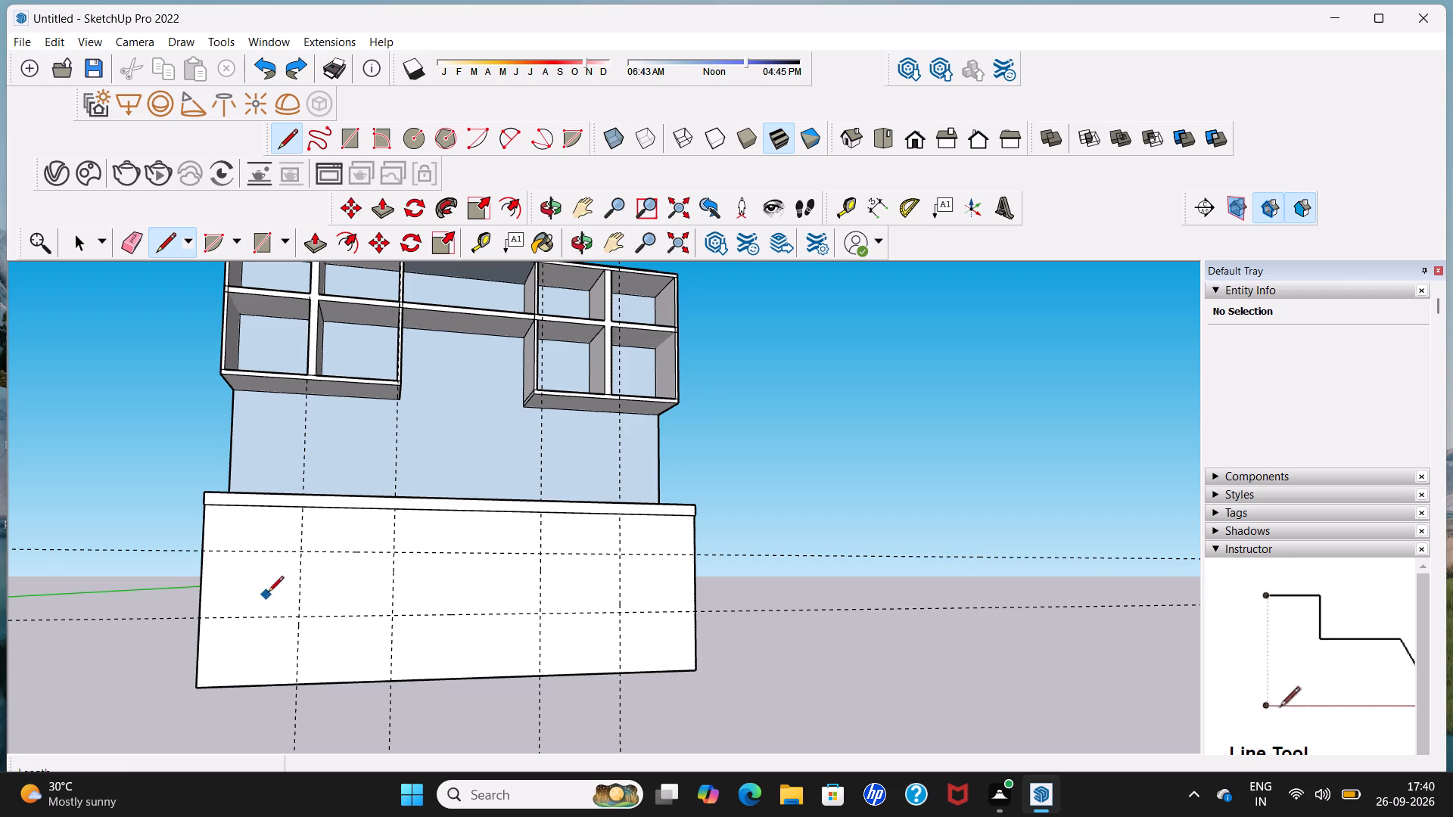
click(302, 551)
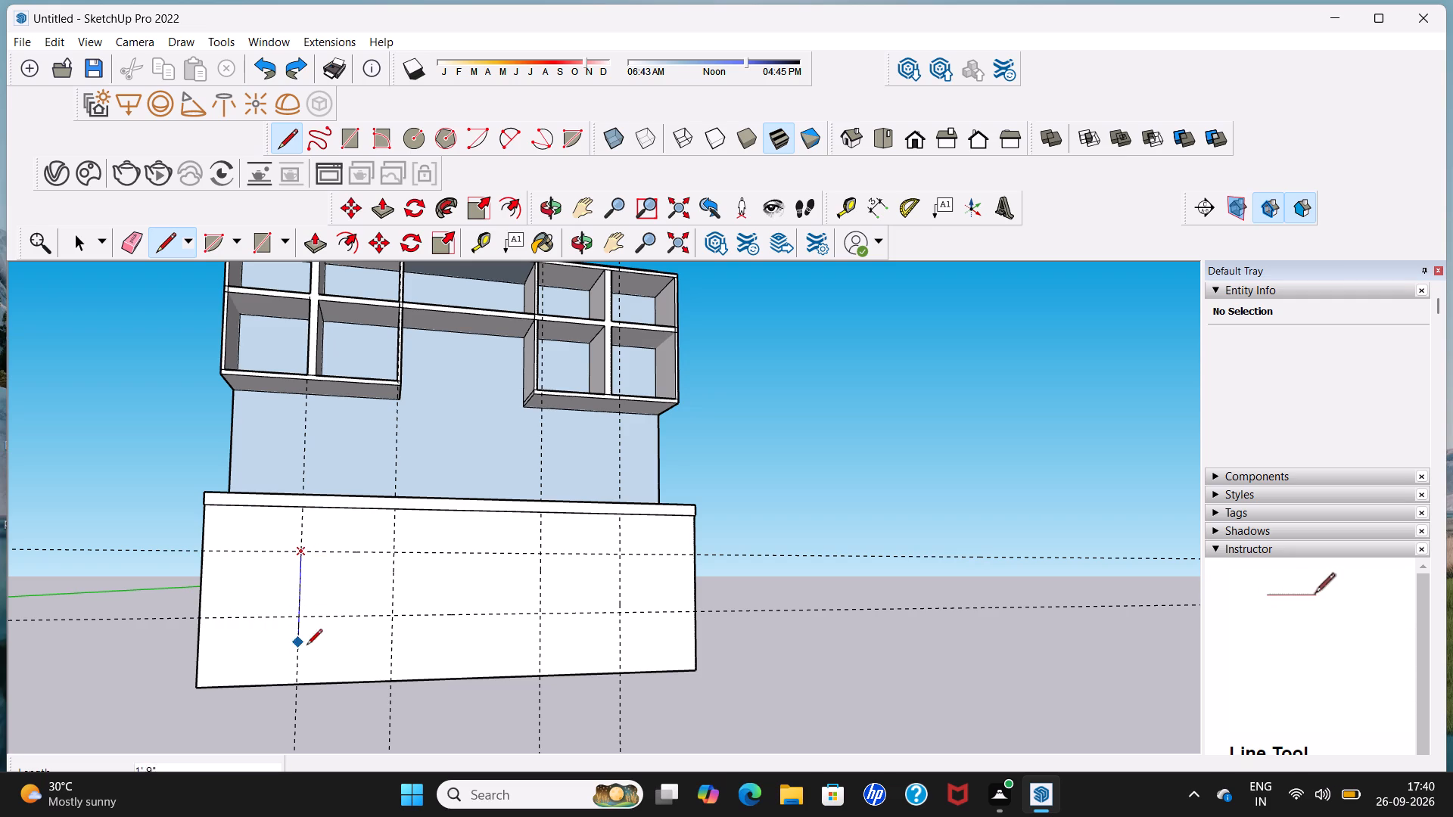
click(298, 689)
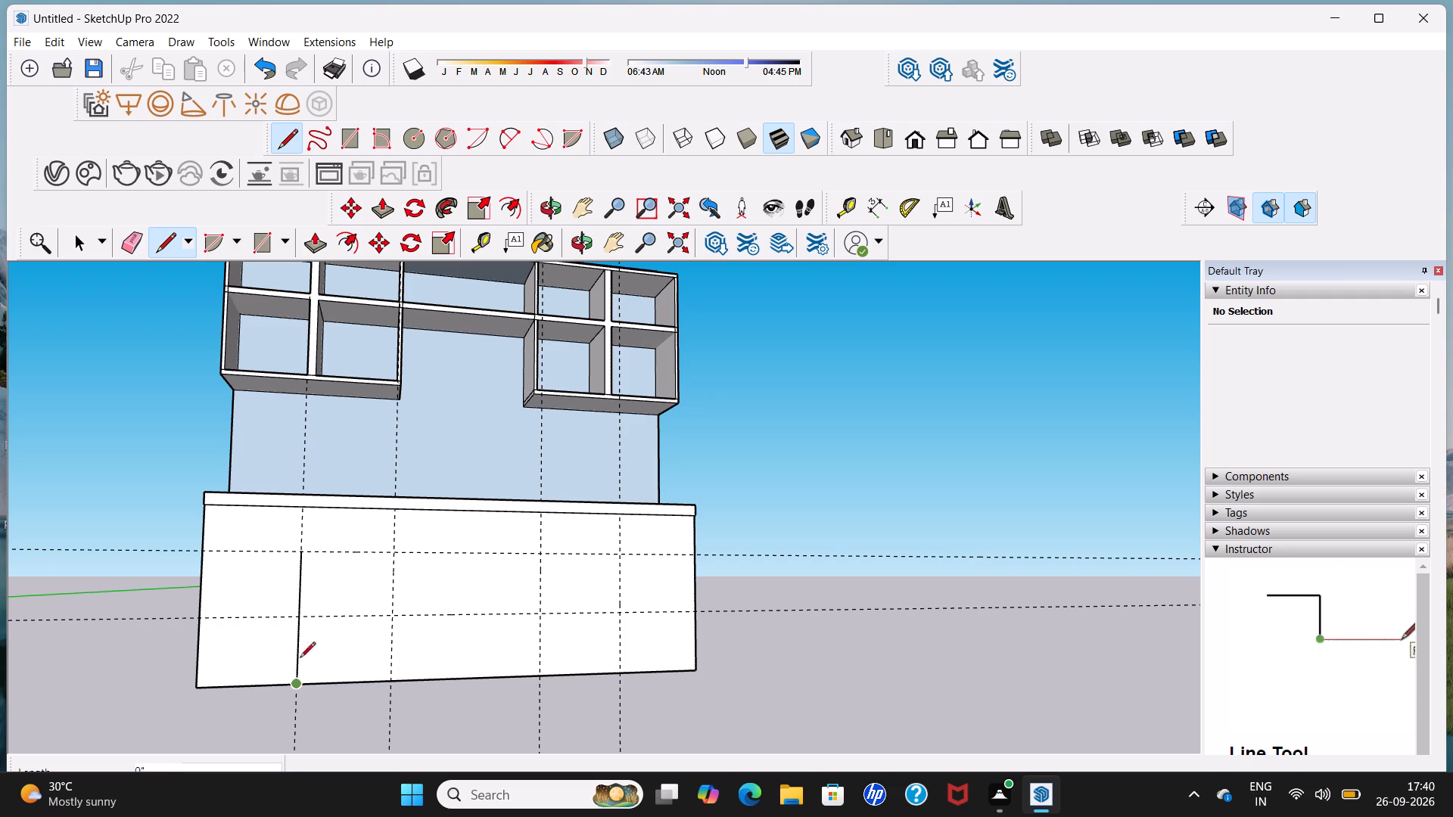
key(space)
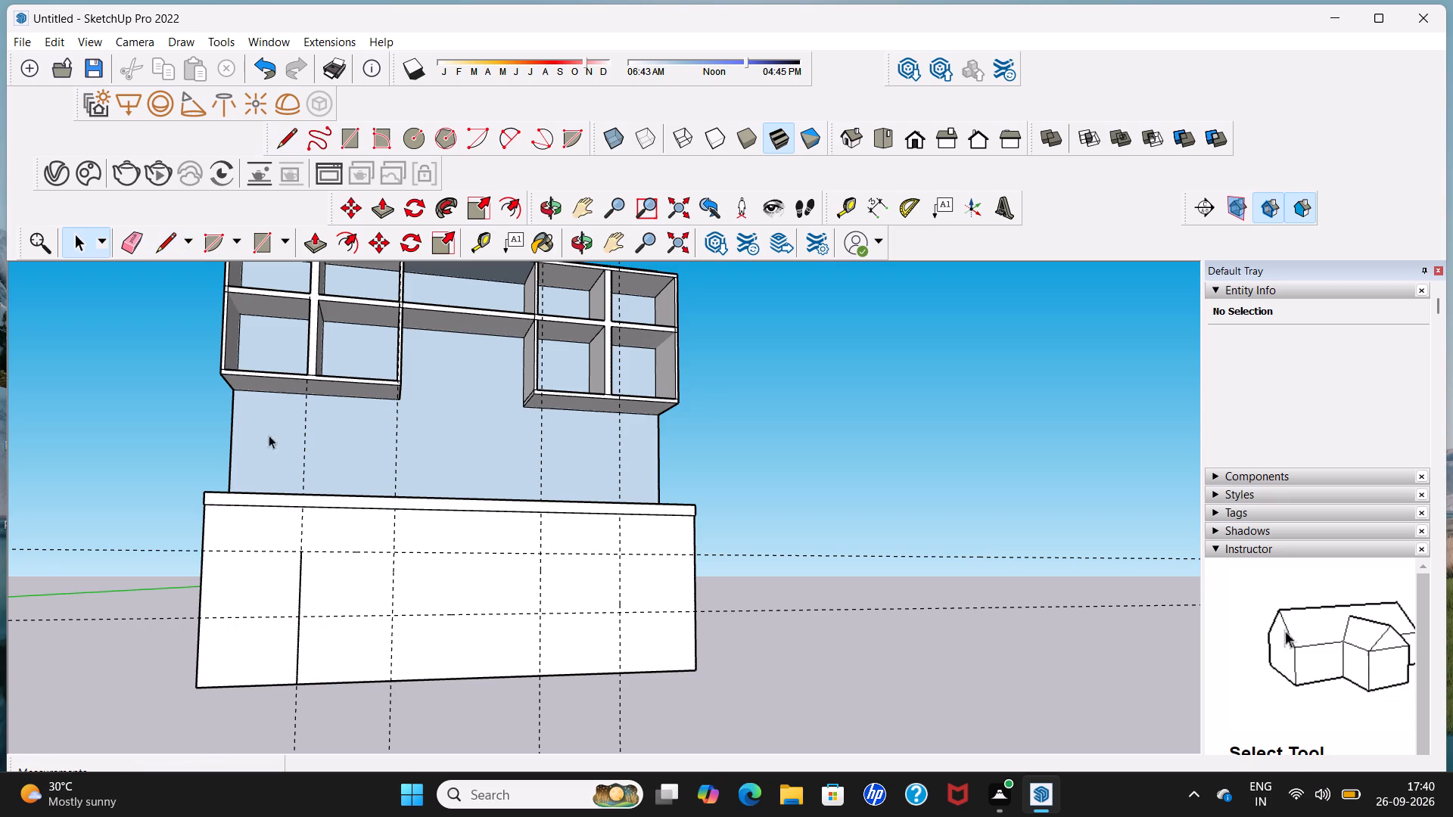
Draw a horizontal line along the upper guide across the full width of the base cabinet front, from one side edge to the other.
click(158, 247)
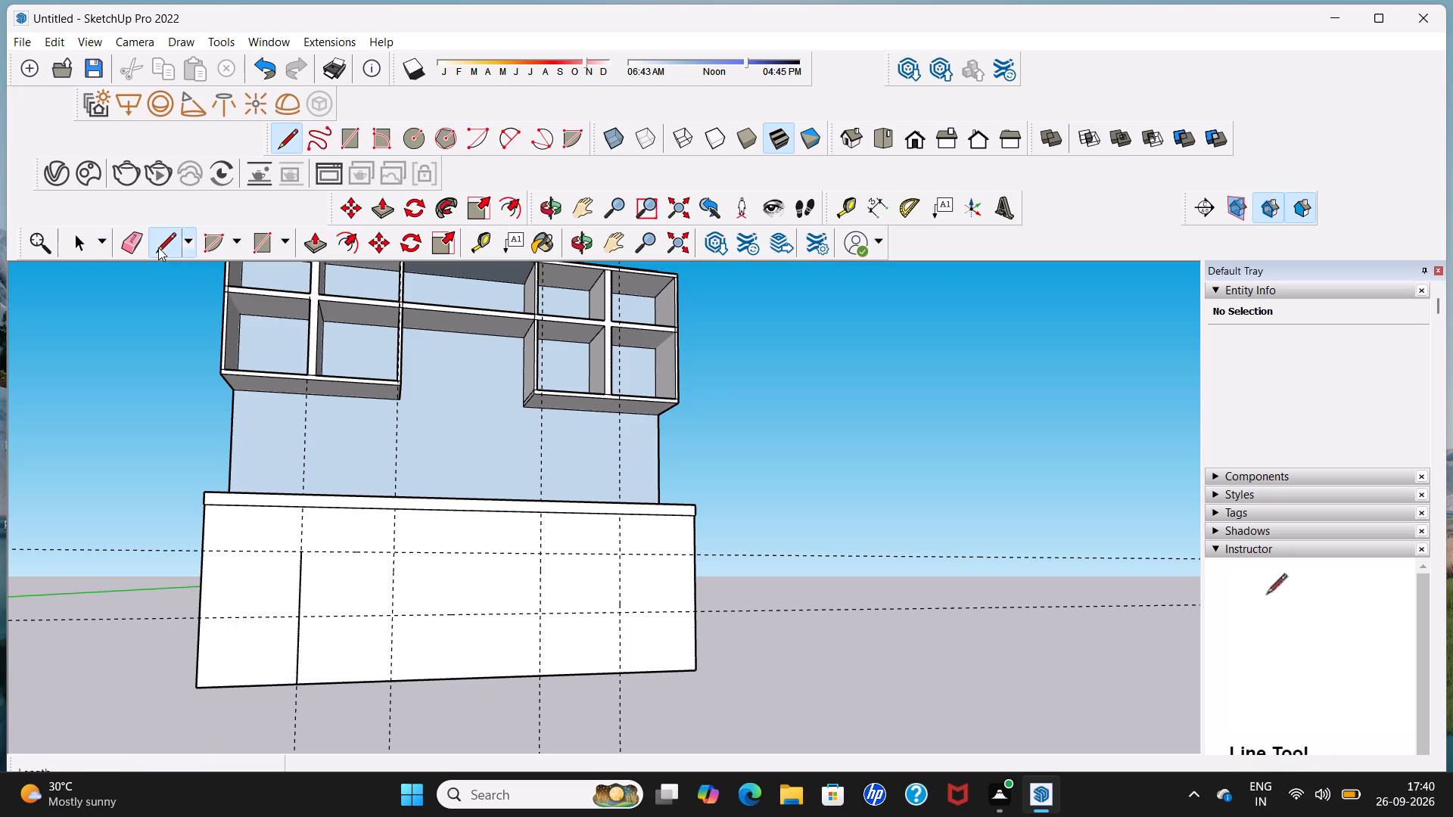
click(201, 551)
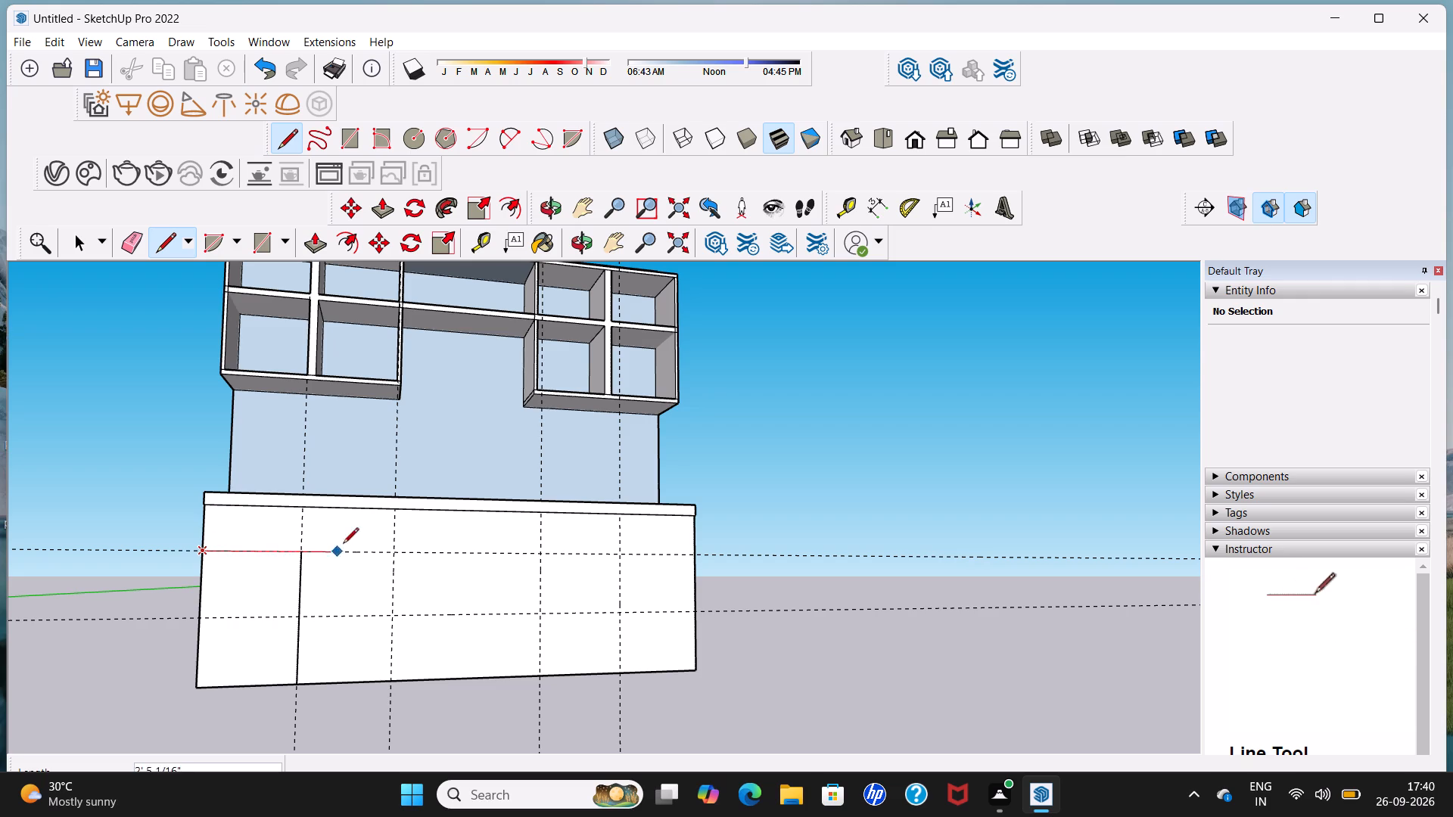
click(394, 544)
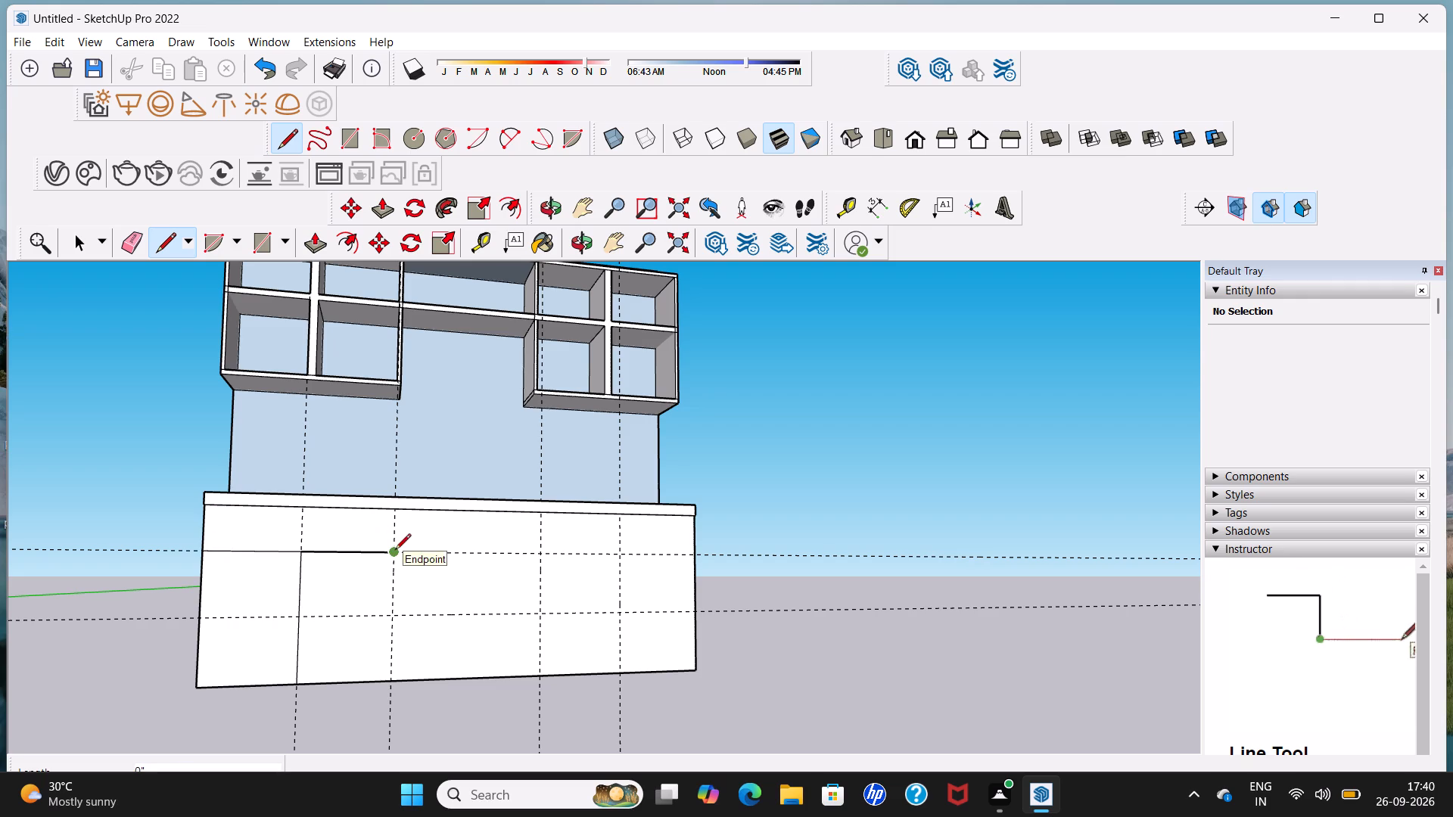
click(395, 551)
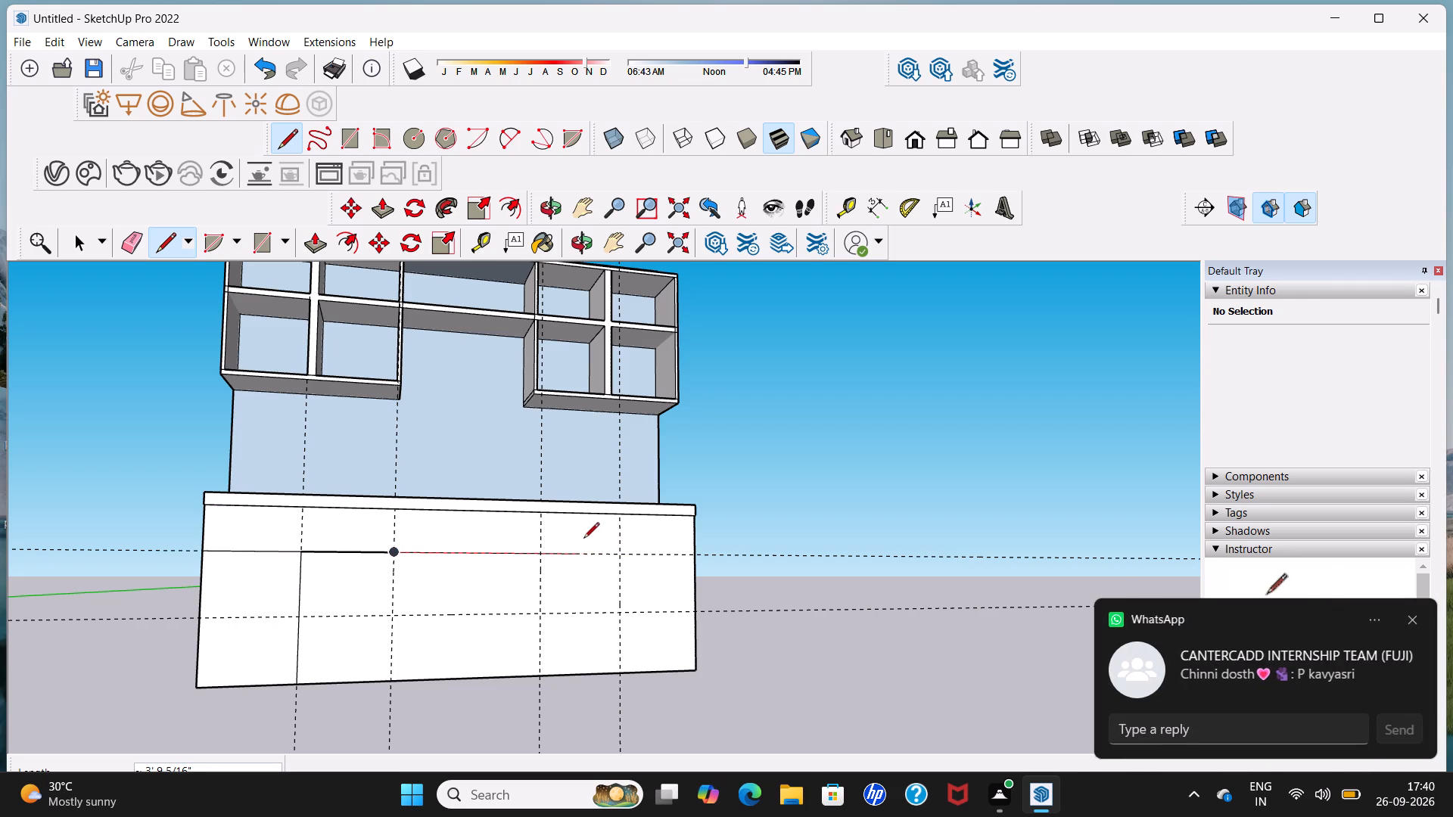
click(694, 556)
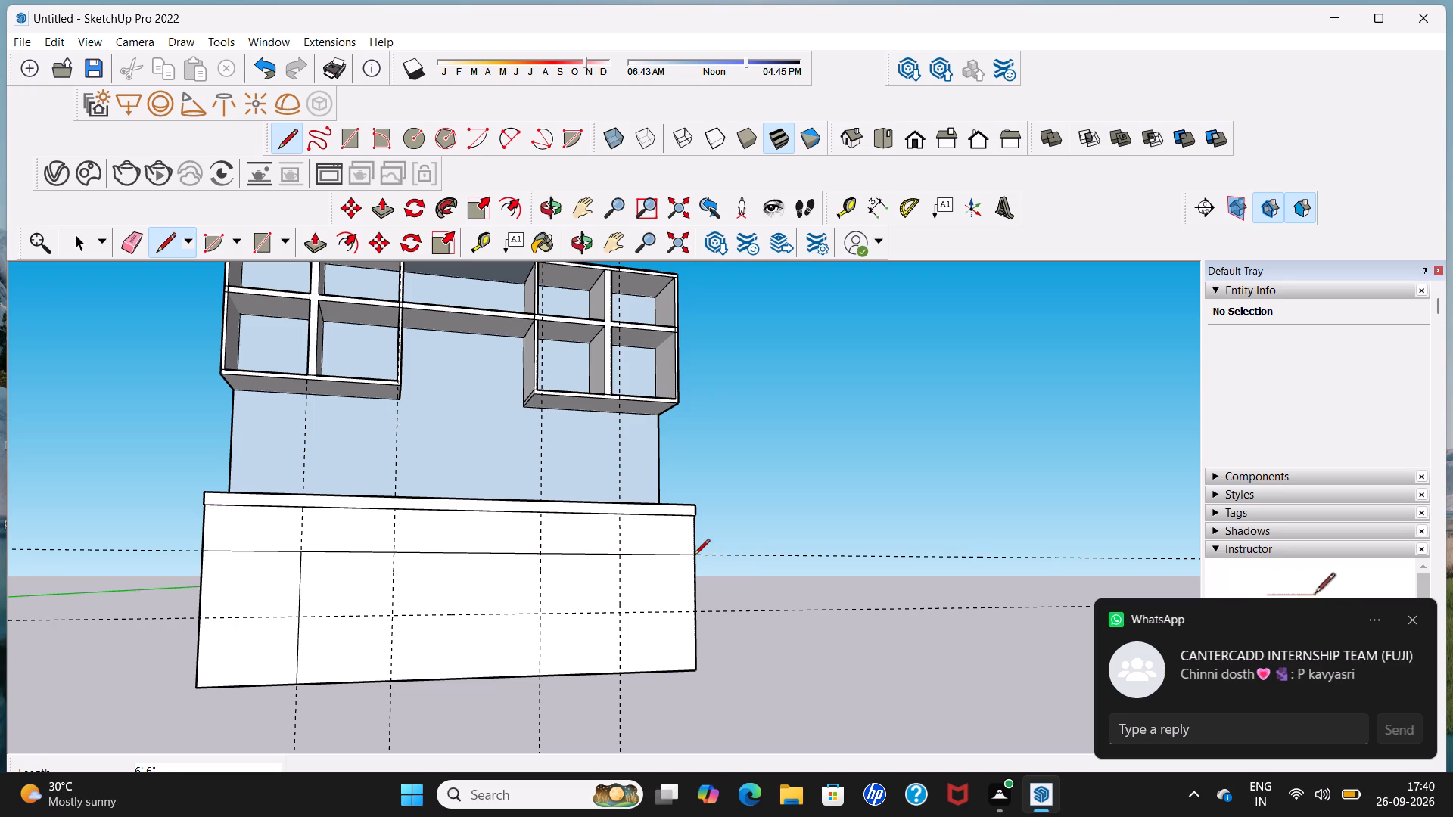
Draw a line about 2' 6 5/8" long over the rightmost vertical guide, from the upper horizontal line to the cabinet's bottom edge.
click(620, 556)
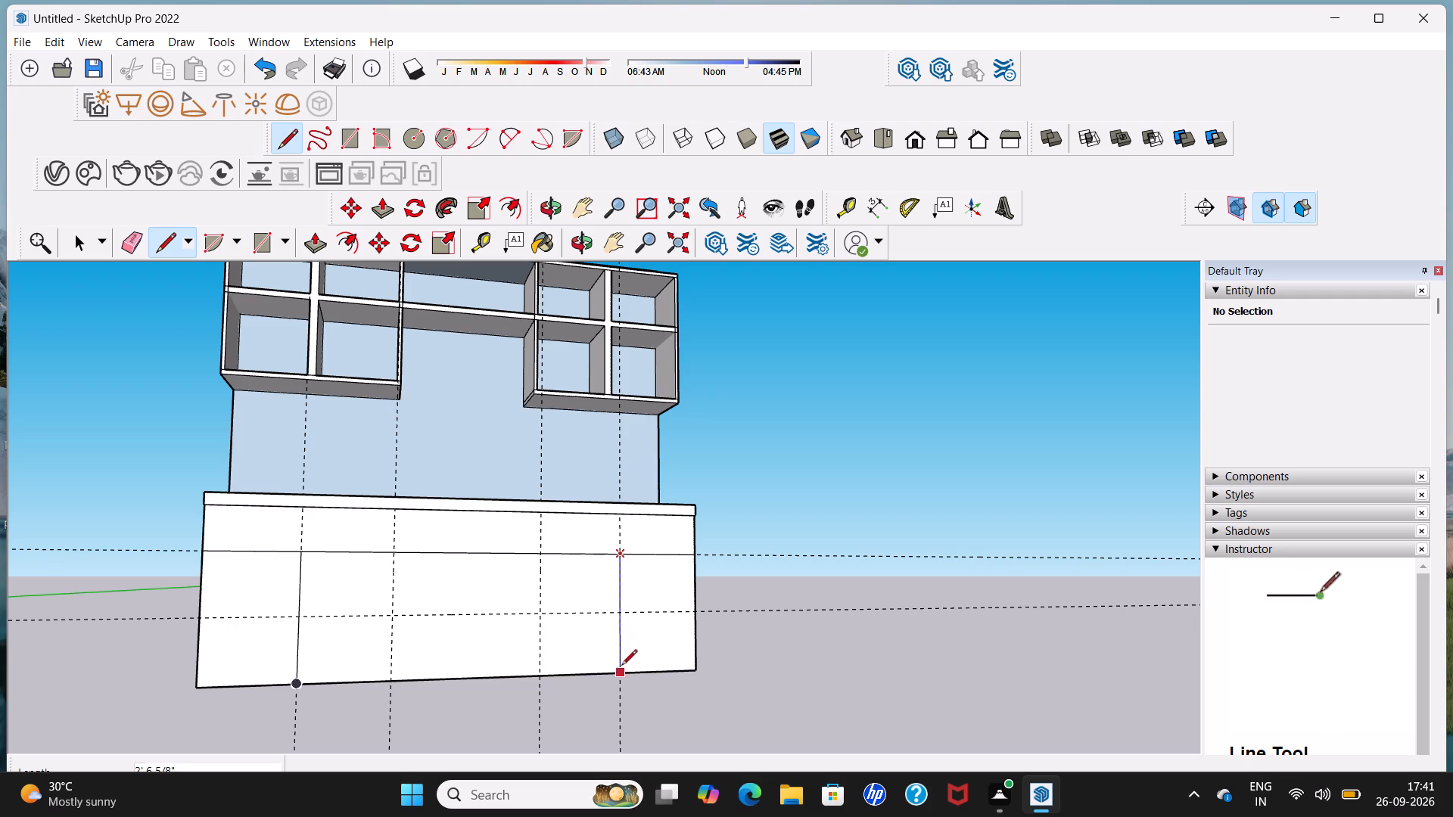
click(621, 675)
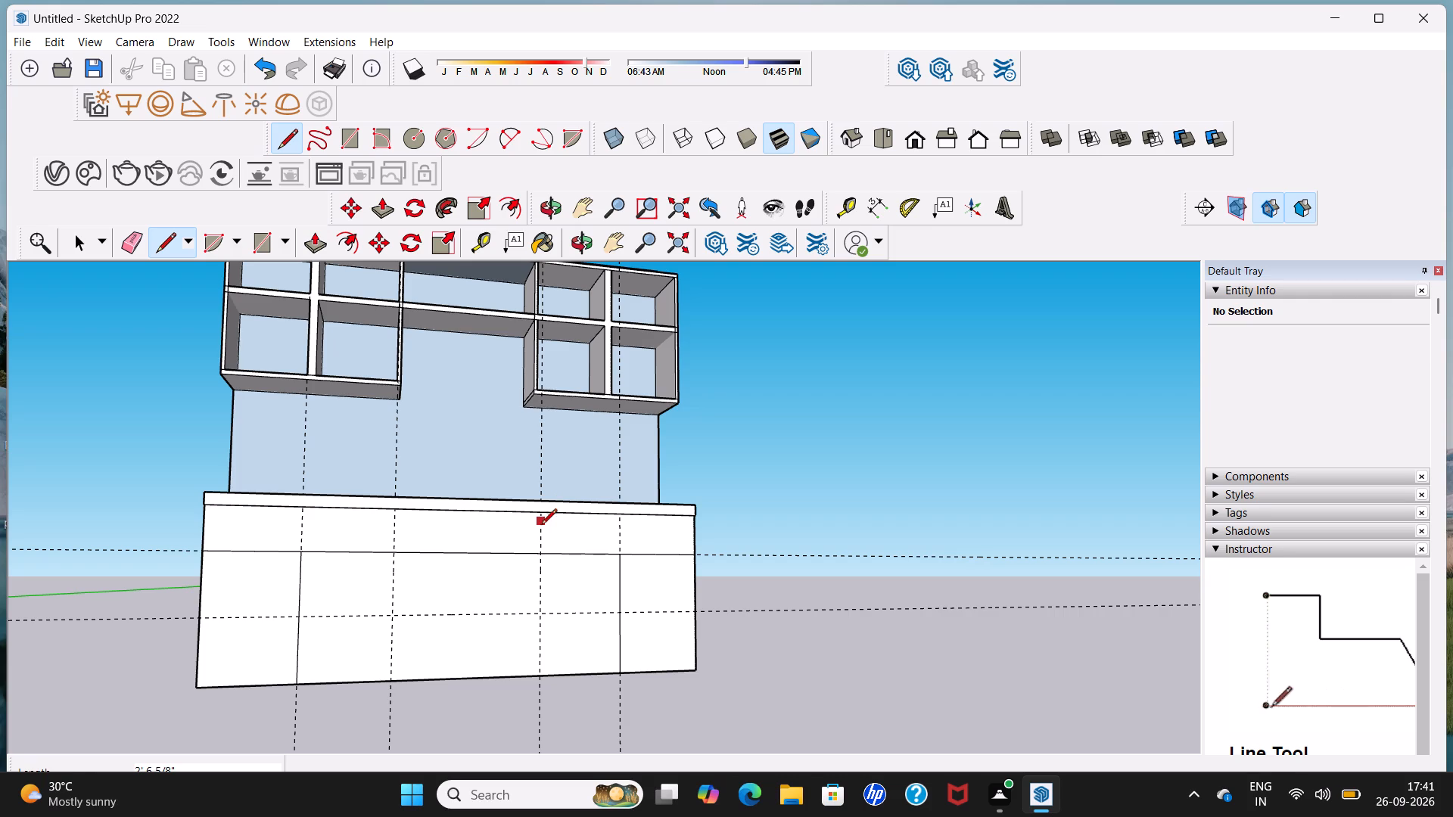
Draw a full-height line about 3' 5 1/8" long over the right inner vertical guide, from the base cabinet's bottom edge to the countertop's underside.
middle_drag(543, 530, 530, 473)
scroll(526, 498, up, 4)
scroll(534, 525, down, 2)
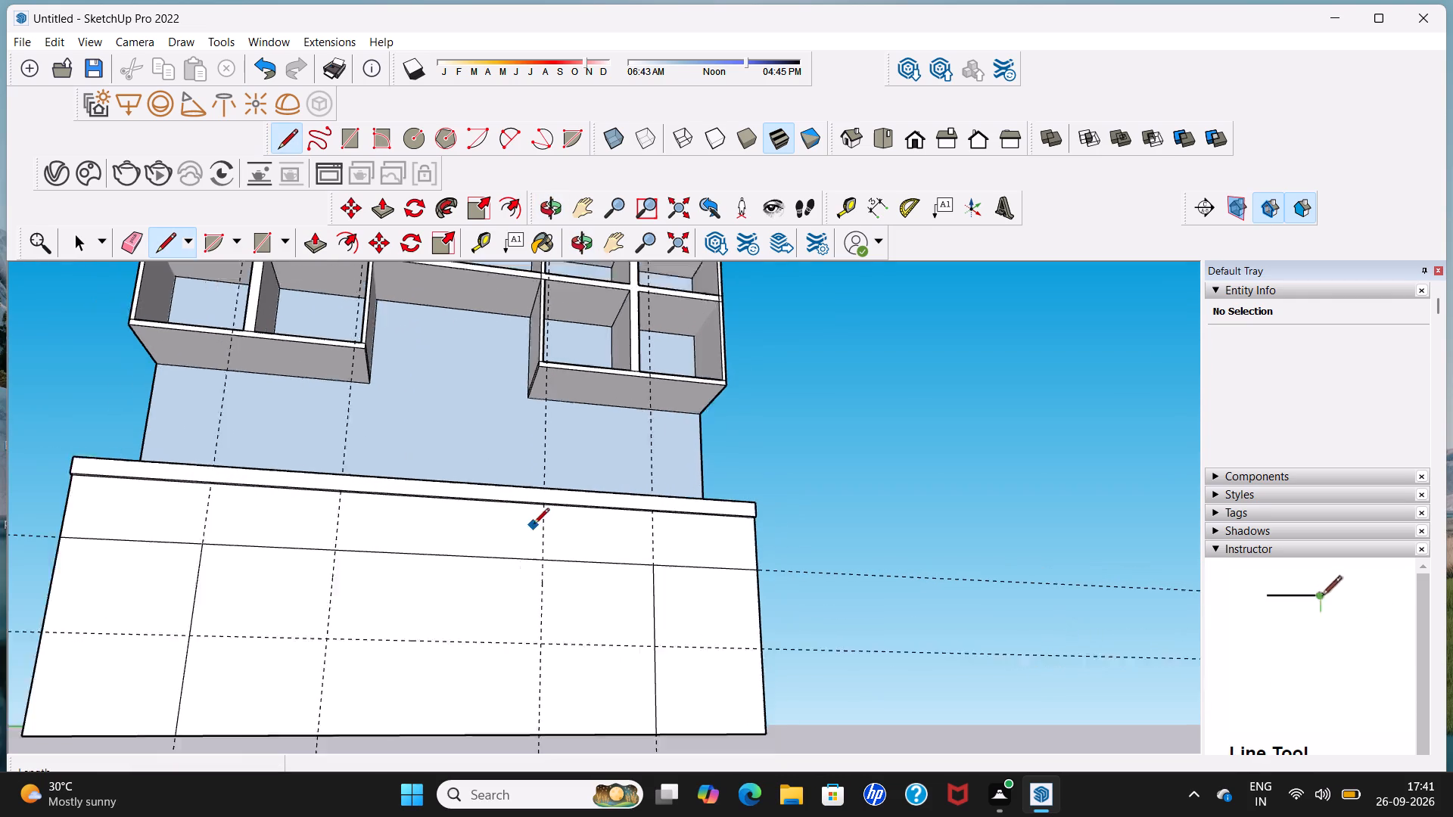
scroll(534, 525, down, 5)
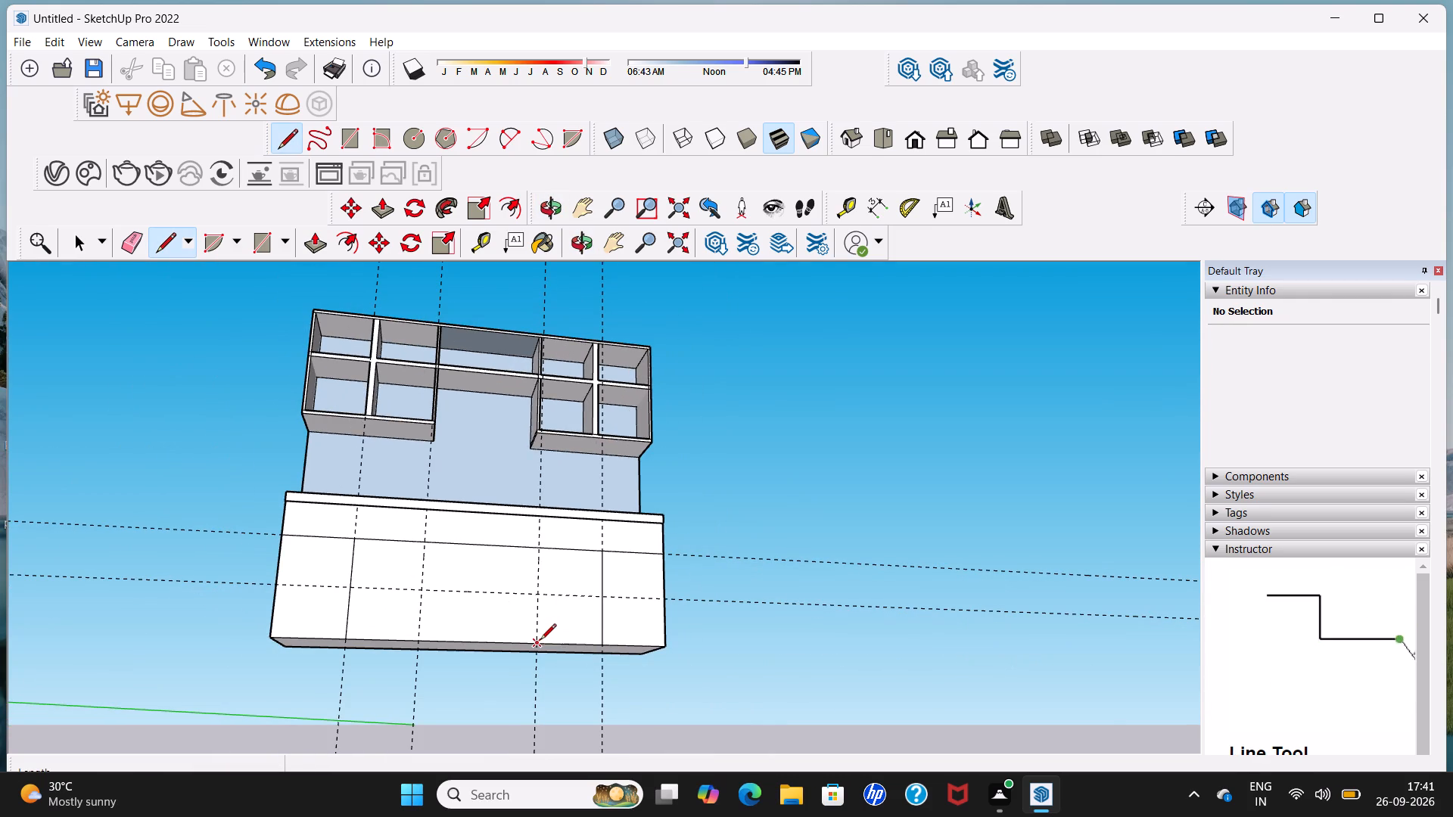
click(540, 641)
middle_drag(543, 556, 543, 518)
scroll(543, 517, up, 18)
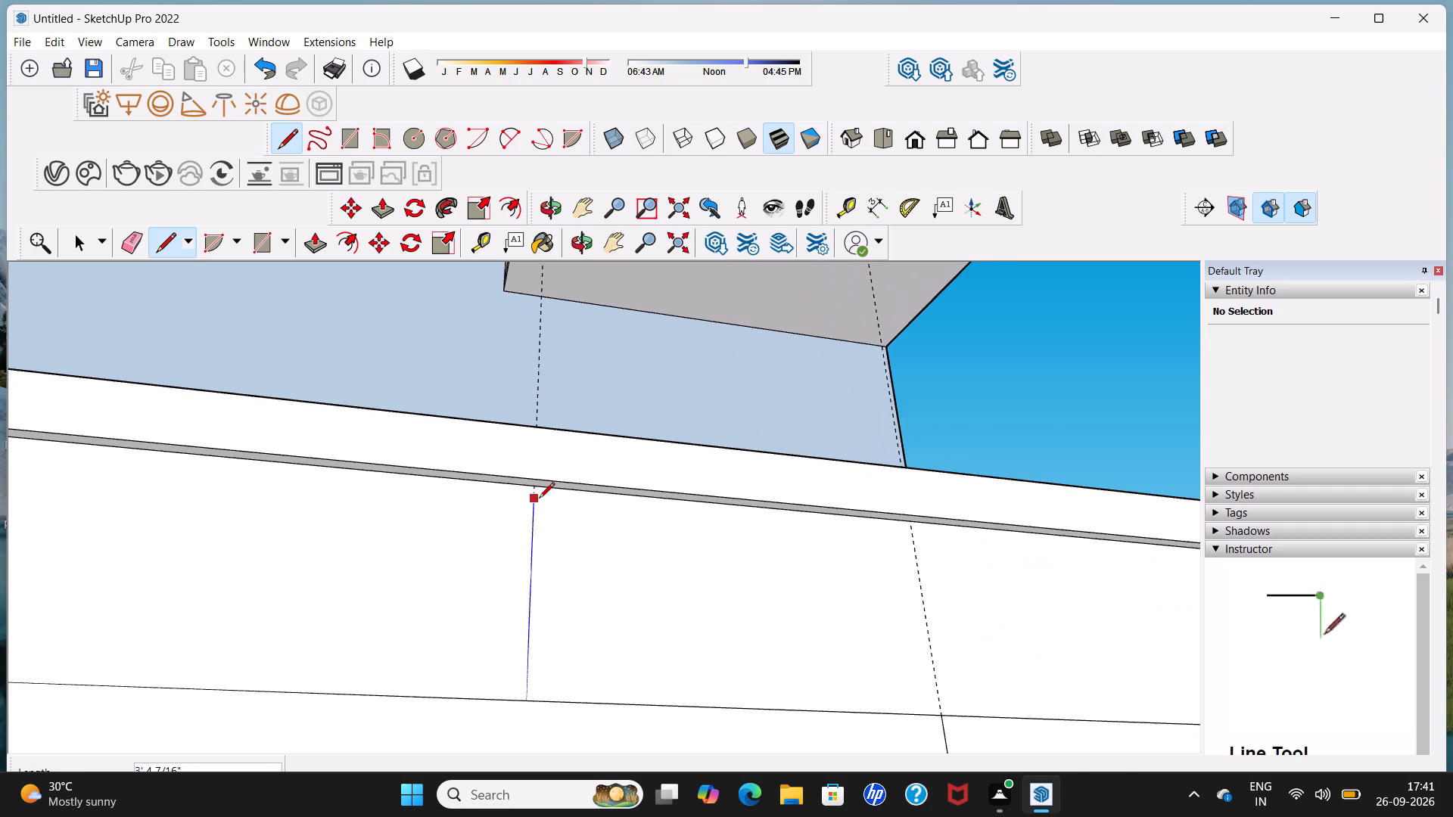
scroll(539, 499, up, 4)
click(538, 484)
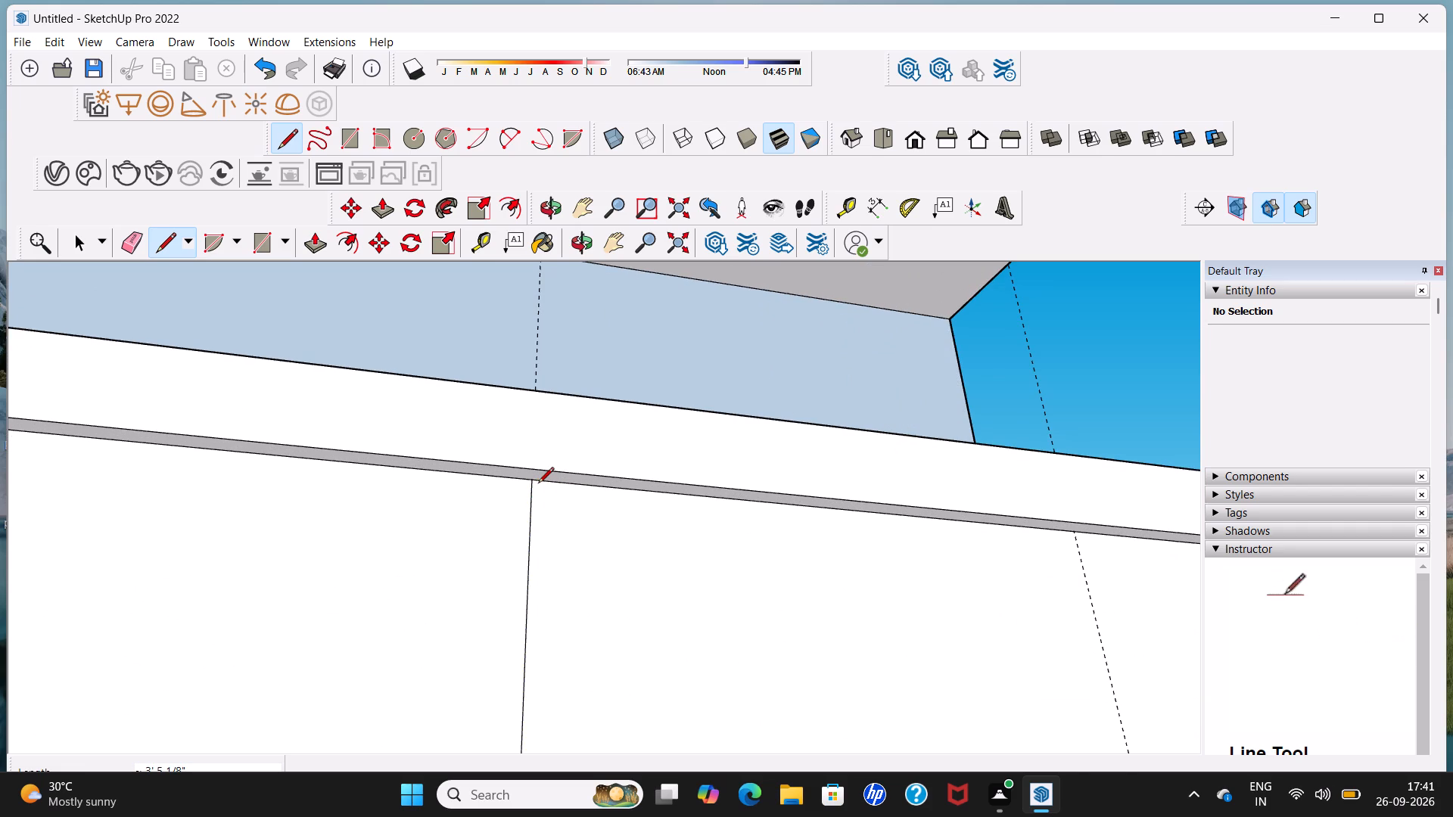
Draw a full-height line about 3' 5 1/8" long over the left inner vertical guide, from the base cabinet's bottom edge to the countertop's underside.
scroll(538, 484, down, 20)
scroll(540, 492, down, 3)
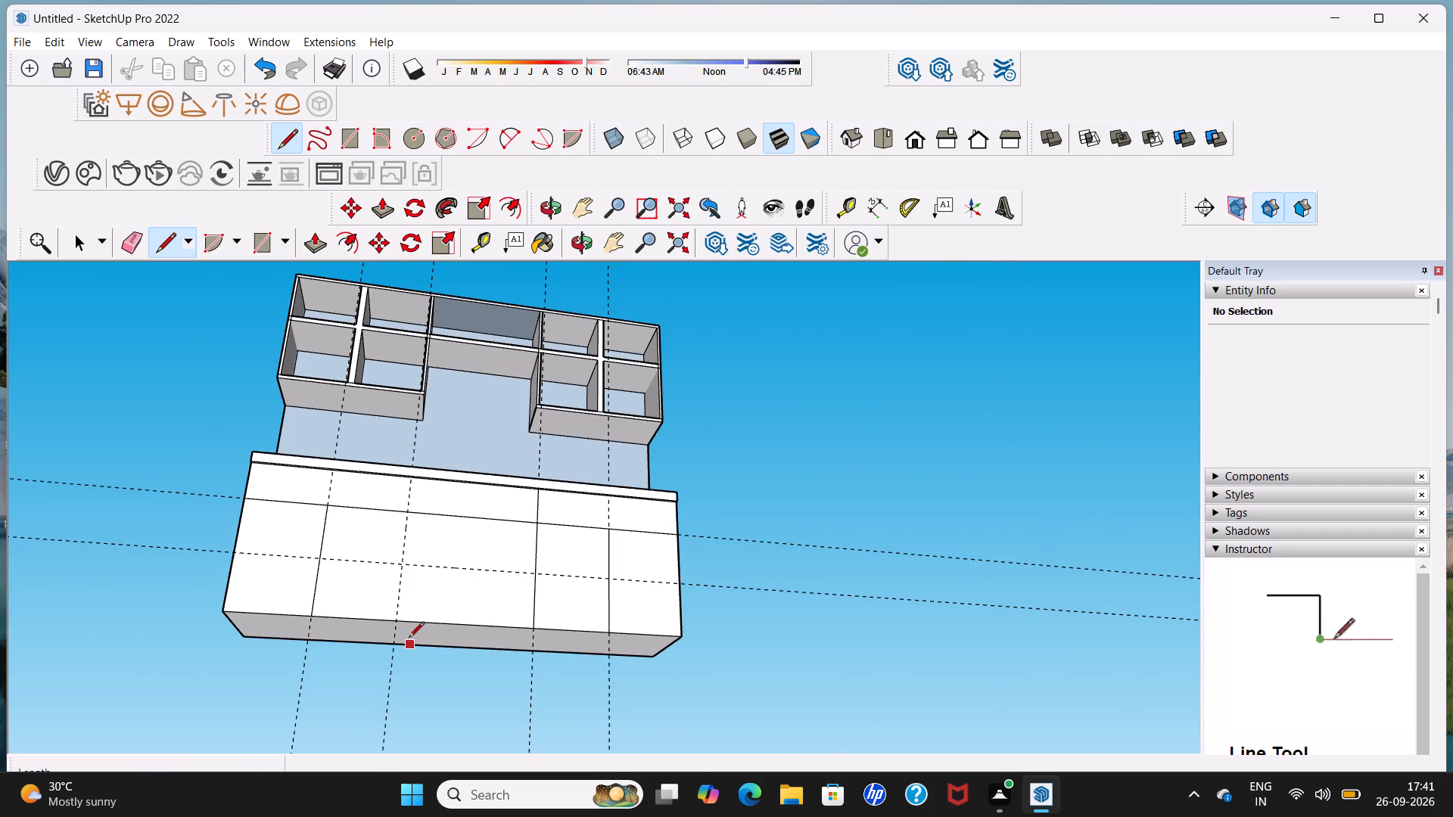
scroll(405, 635, up, 4)
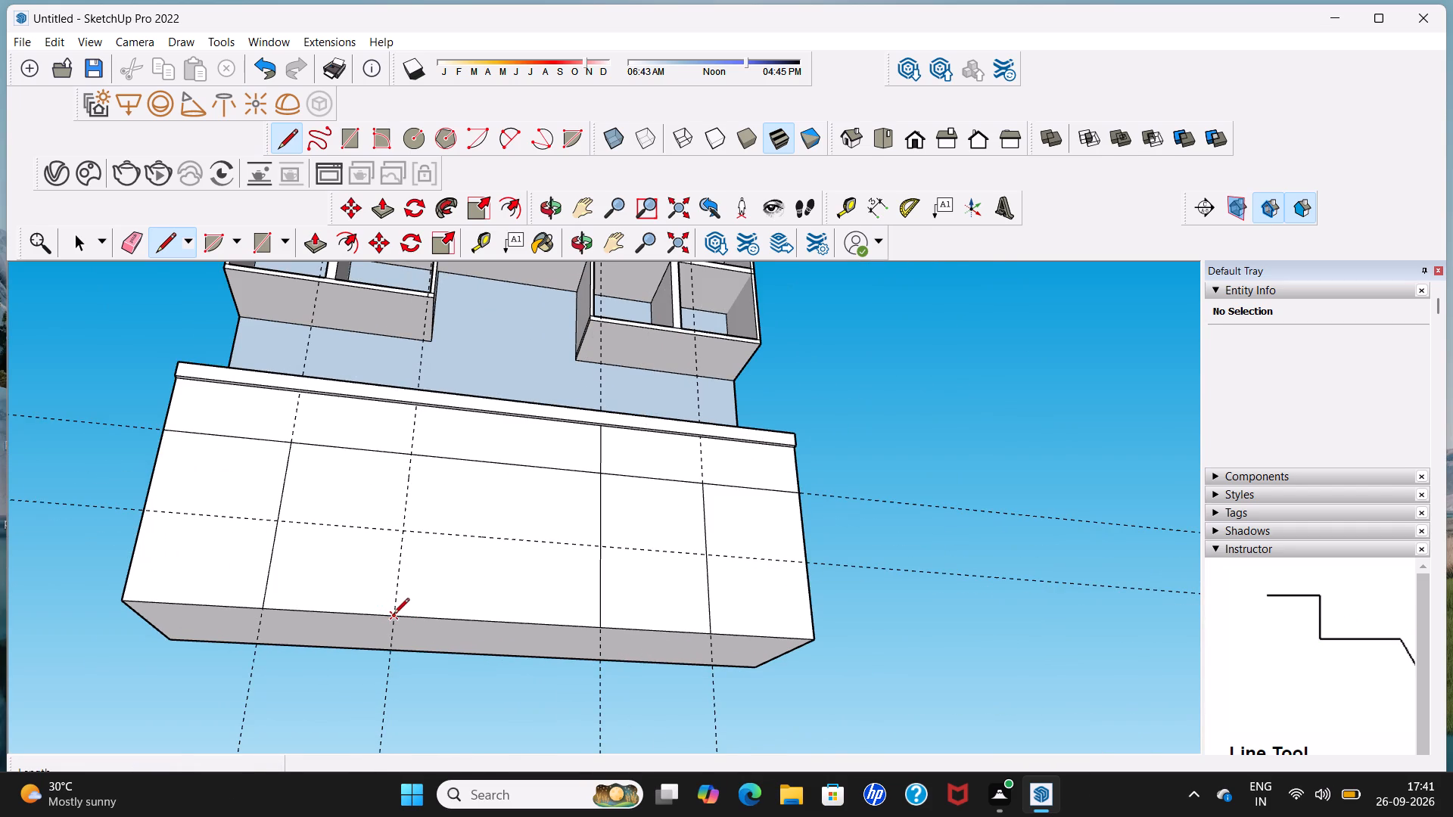
click(394, 617)
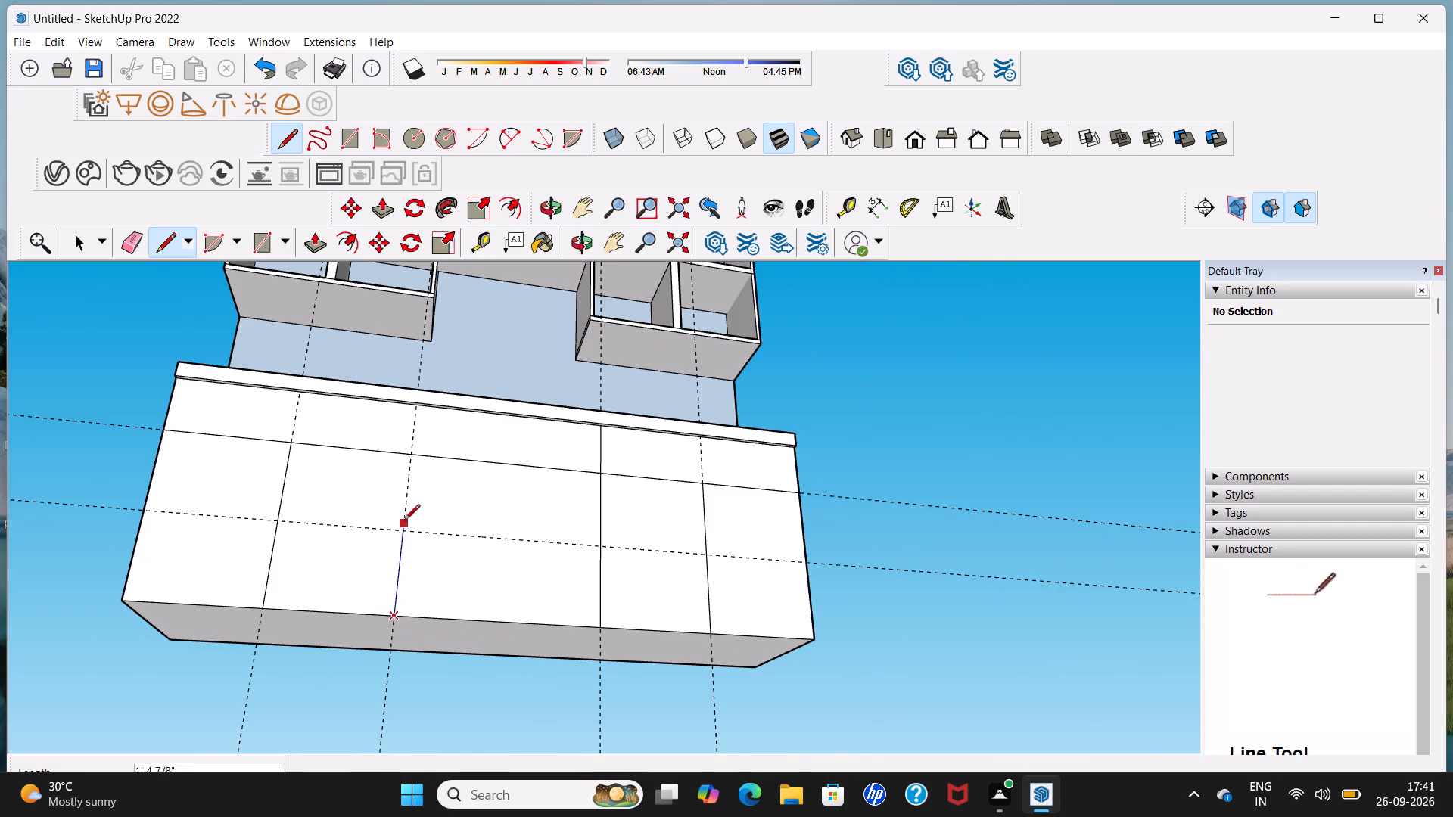
scroll(405, 519, up, 5)
scroll(401, 325, up, 4)
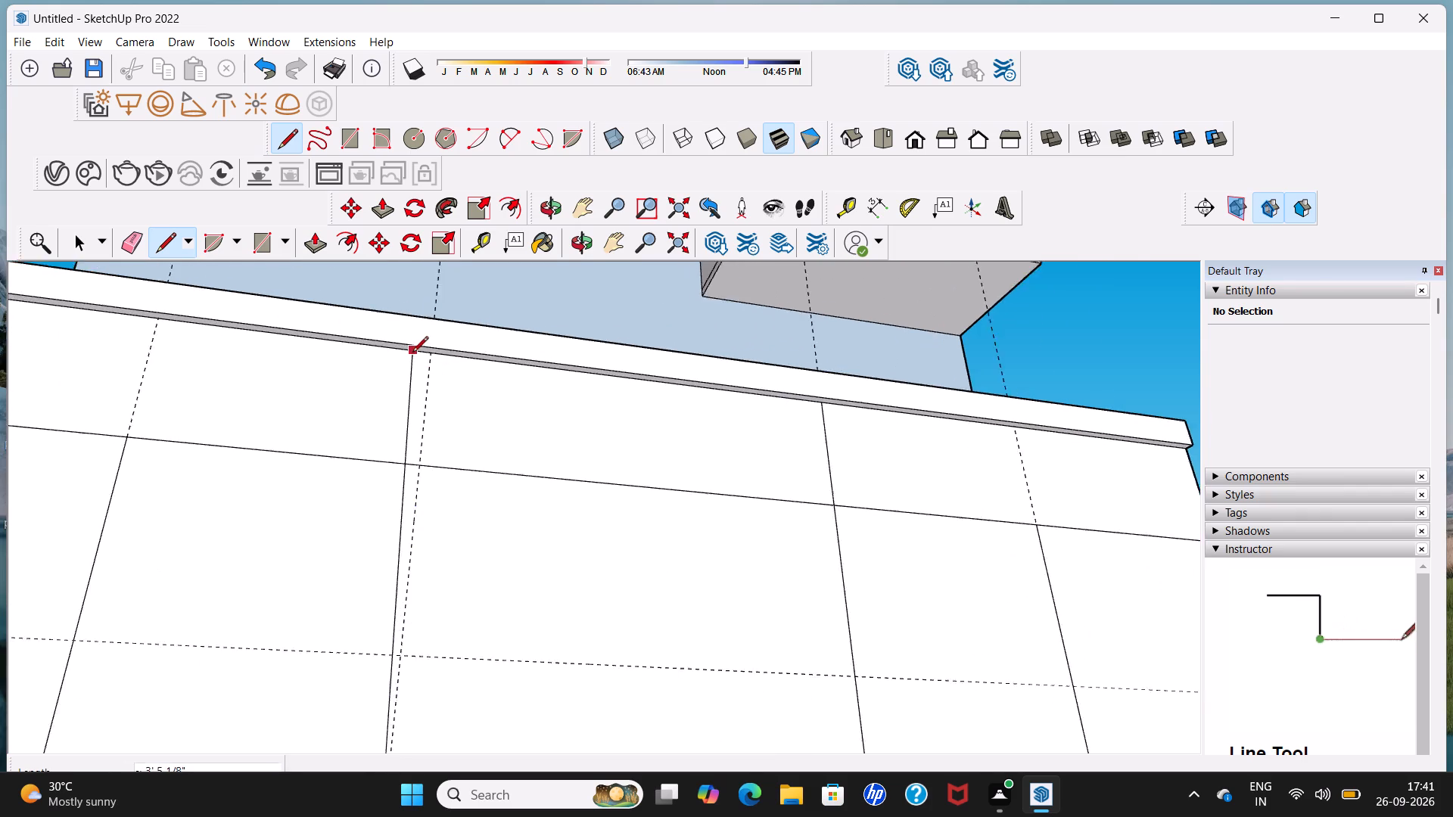
scroll(412, 353, up, 2)
click(434, 359)
Draw a horizontal line along the lower guide between the two inner vertical lines, splitting the central bay into drawers.
scroll(434, 359, down, 2)
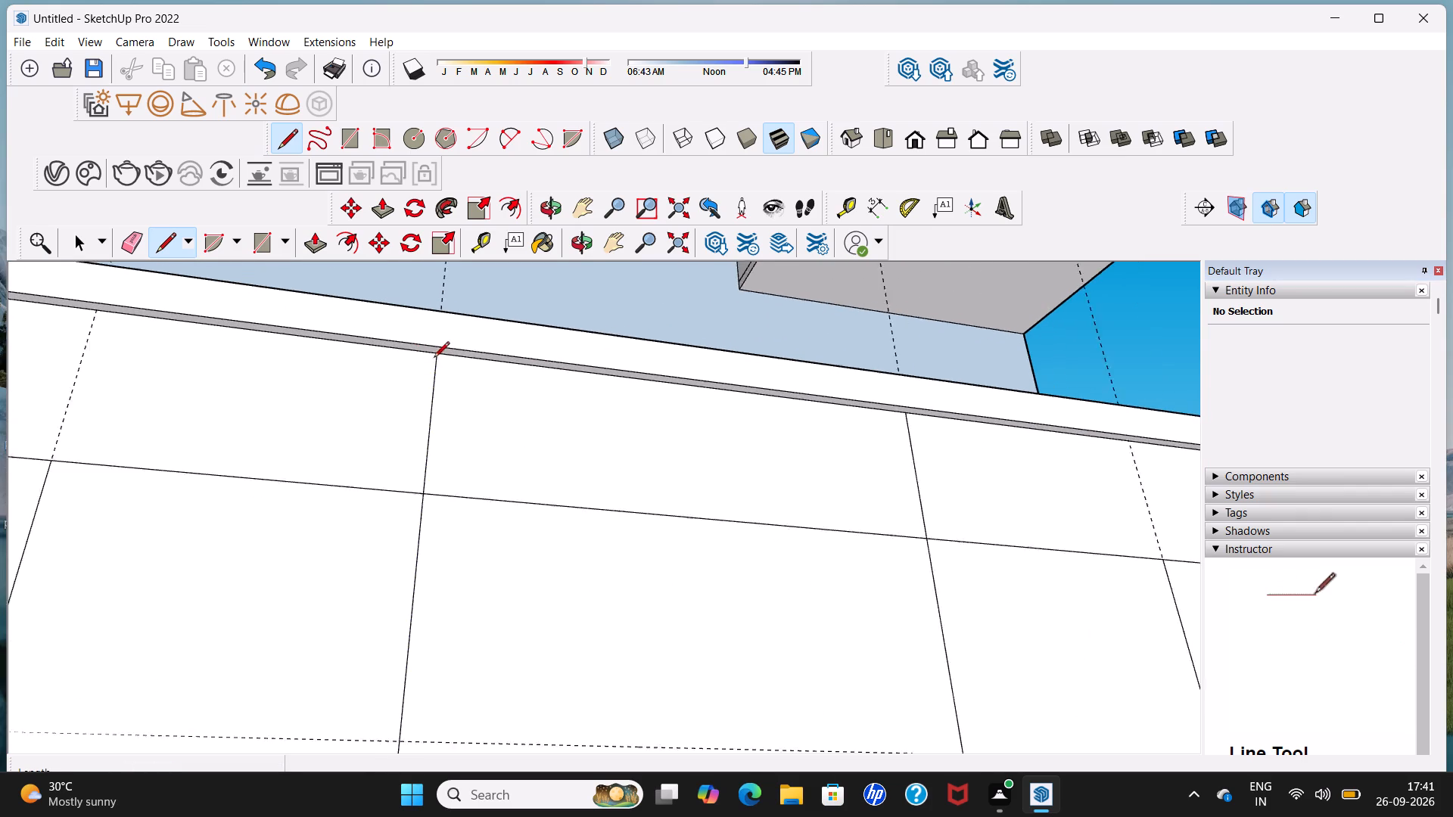
scroll(434, 359, down, 9)
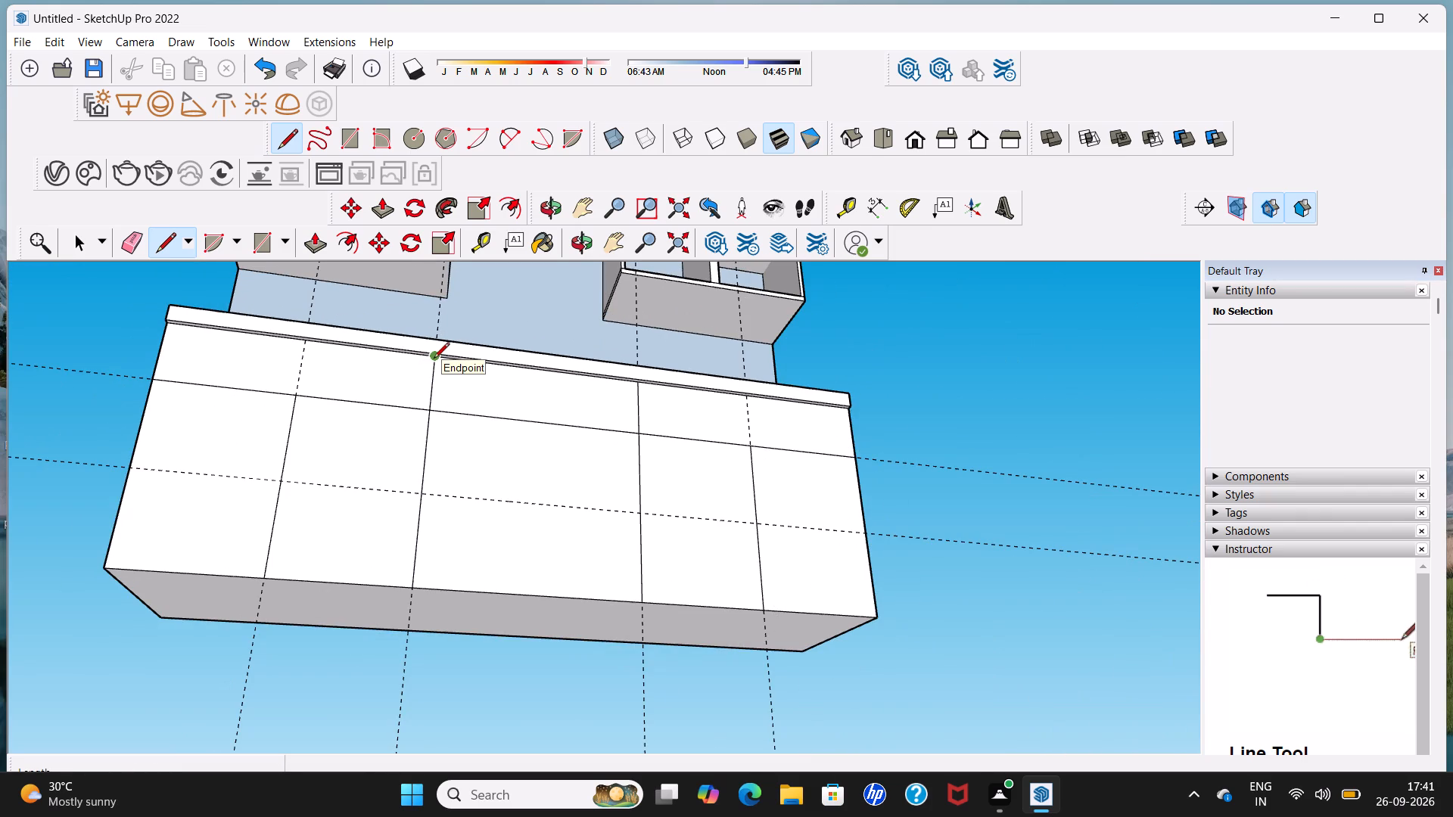
click(420, 493)
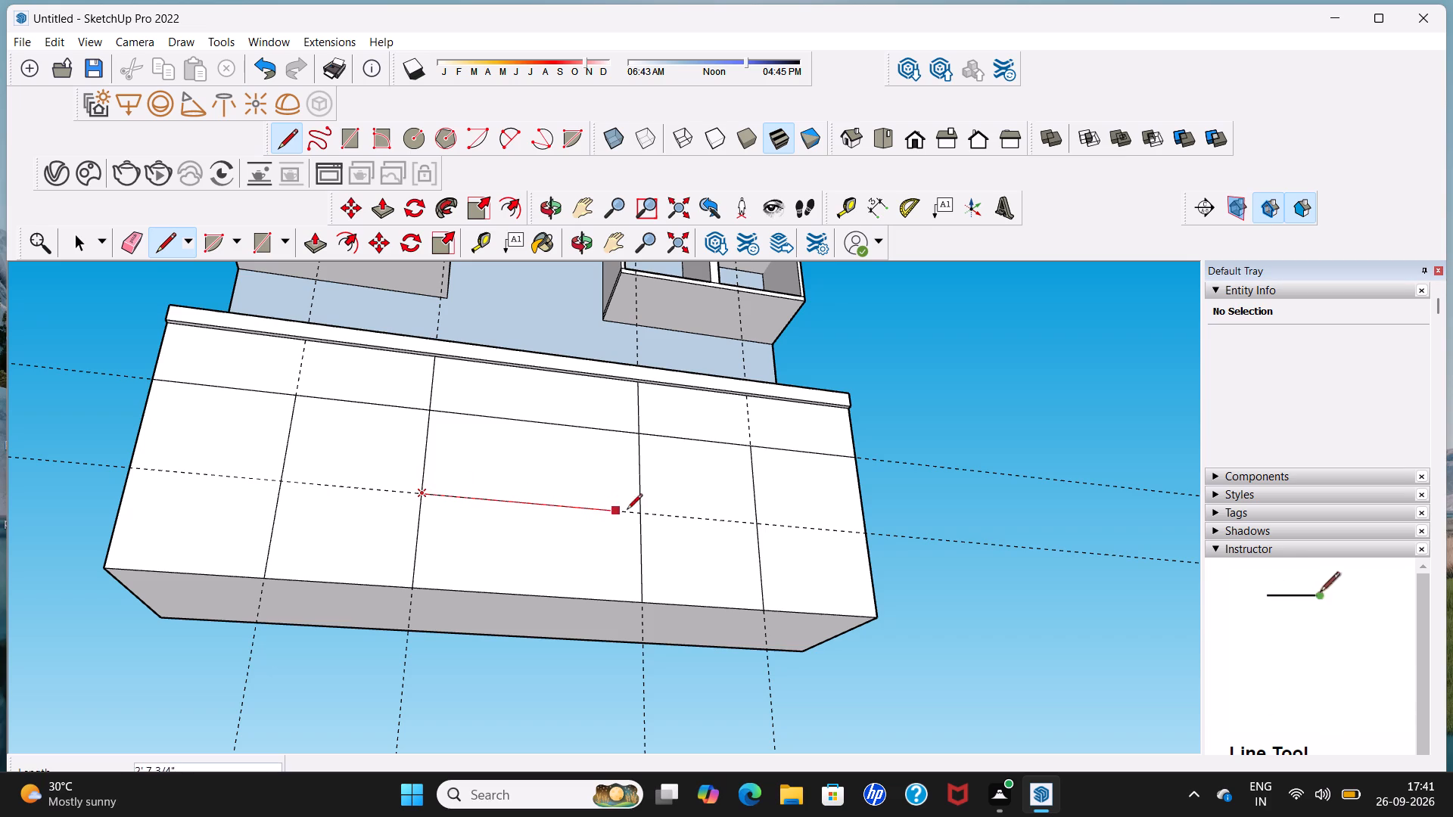
click(636, 513)
key(space)
Erase the two horizontal and four vertical guide lines, leaving only the drawn panel edges.
scroll(636, 484, down, 9)
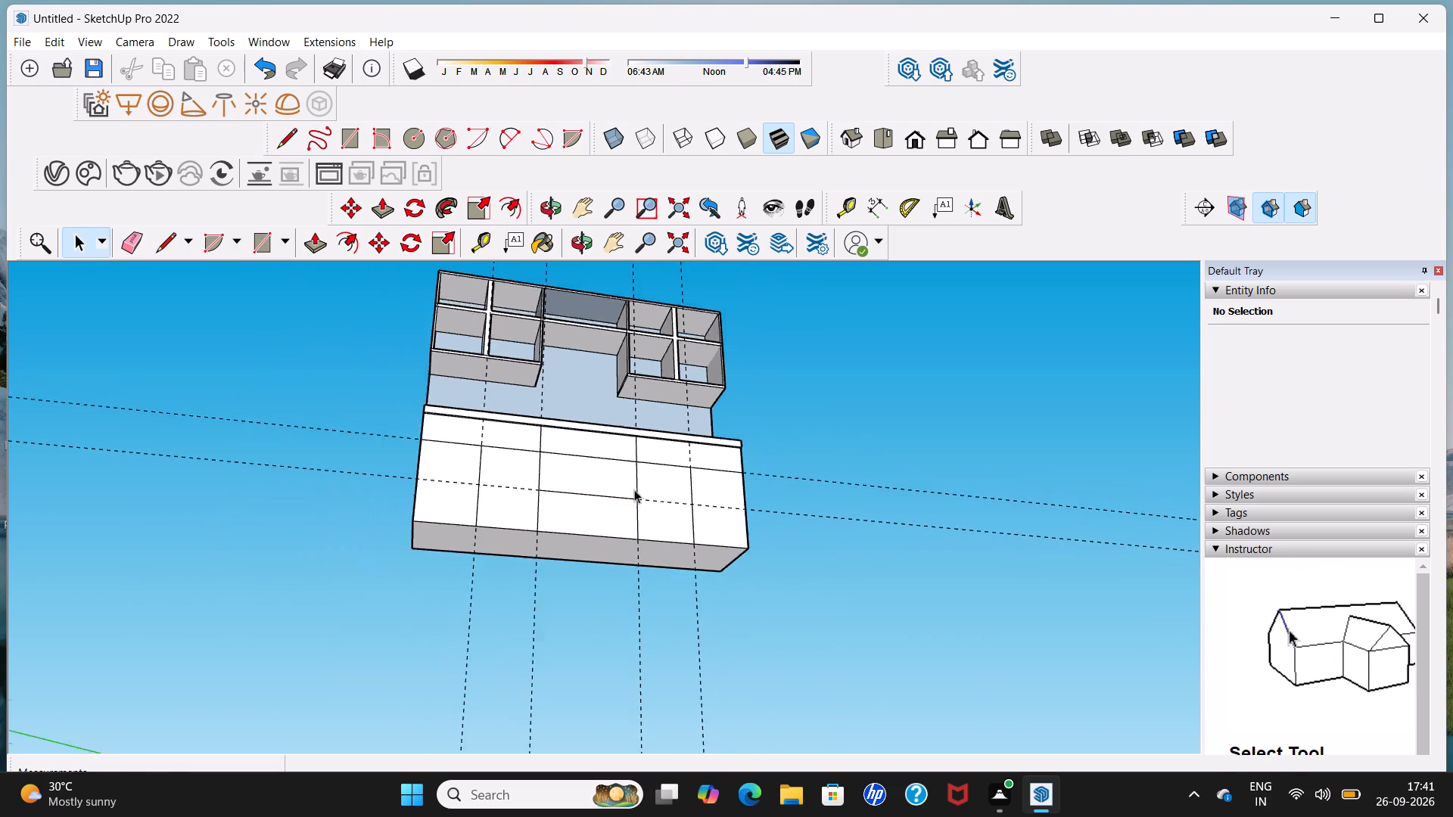
scroll(634, 489, down, 1)
middle_drag(634, 487, 556, 616)
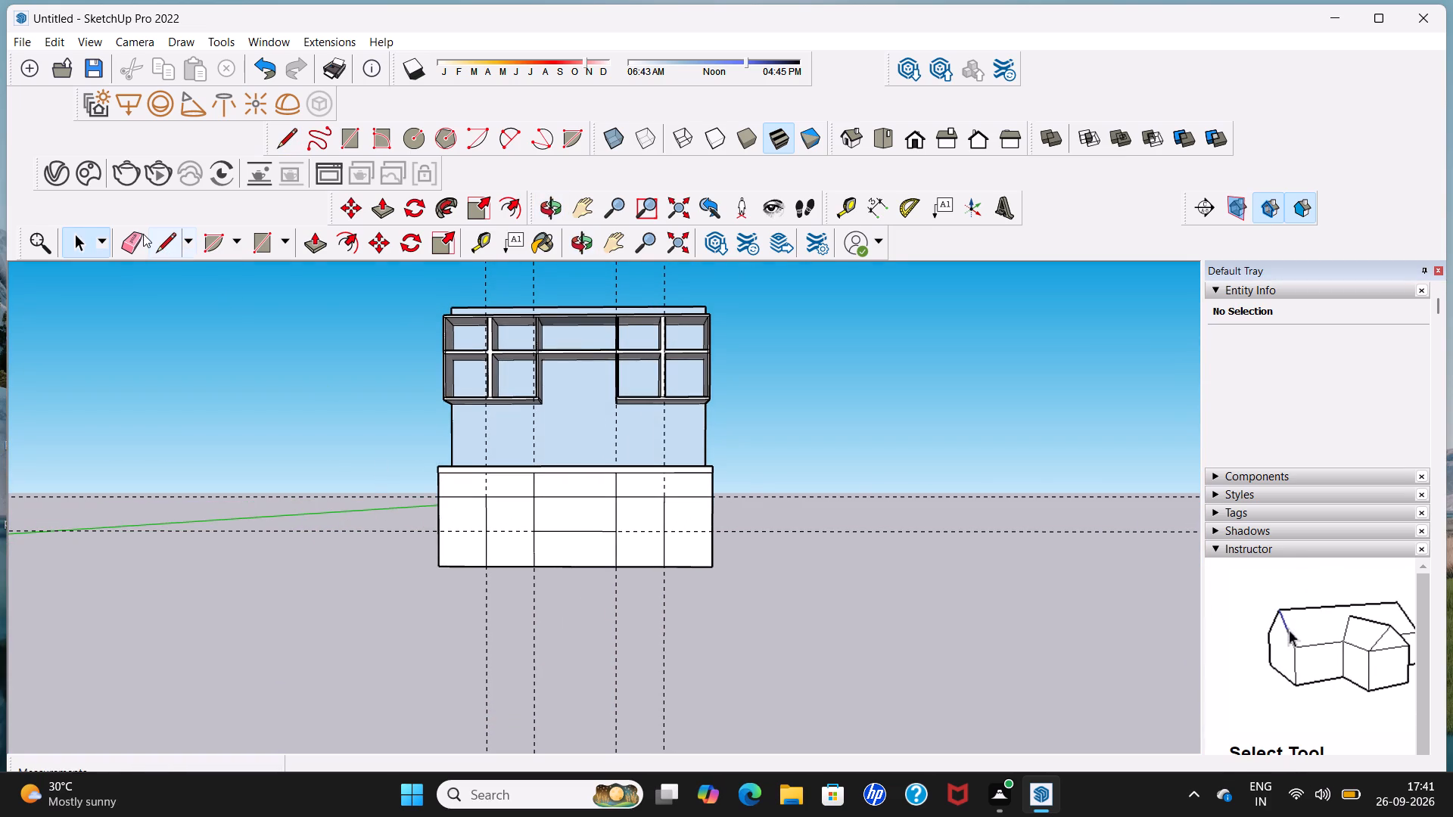
click(135, 238)
drag(249, 468, 272, 580)
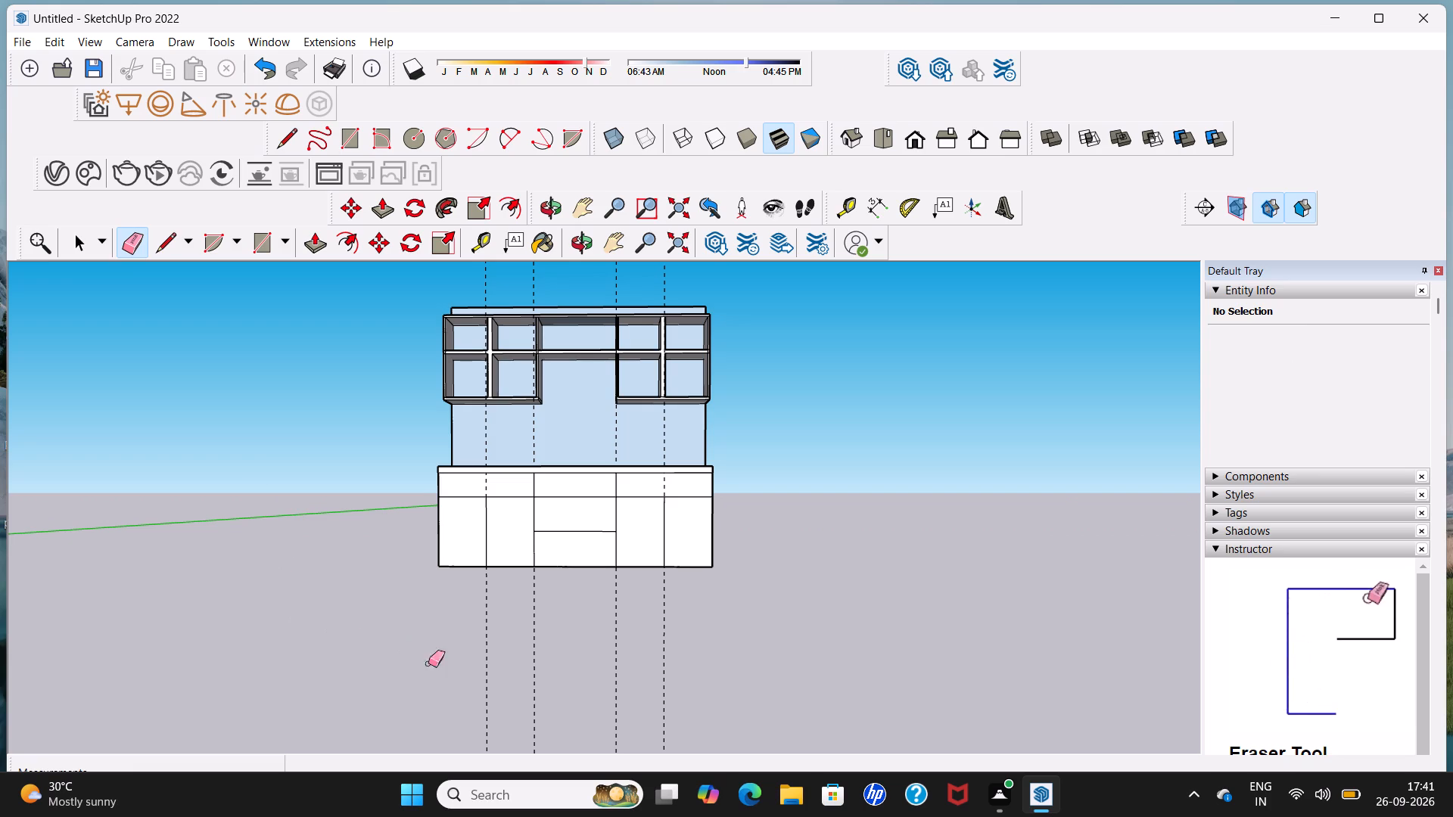
drag(470, 653, 684, 651)
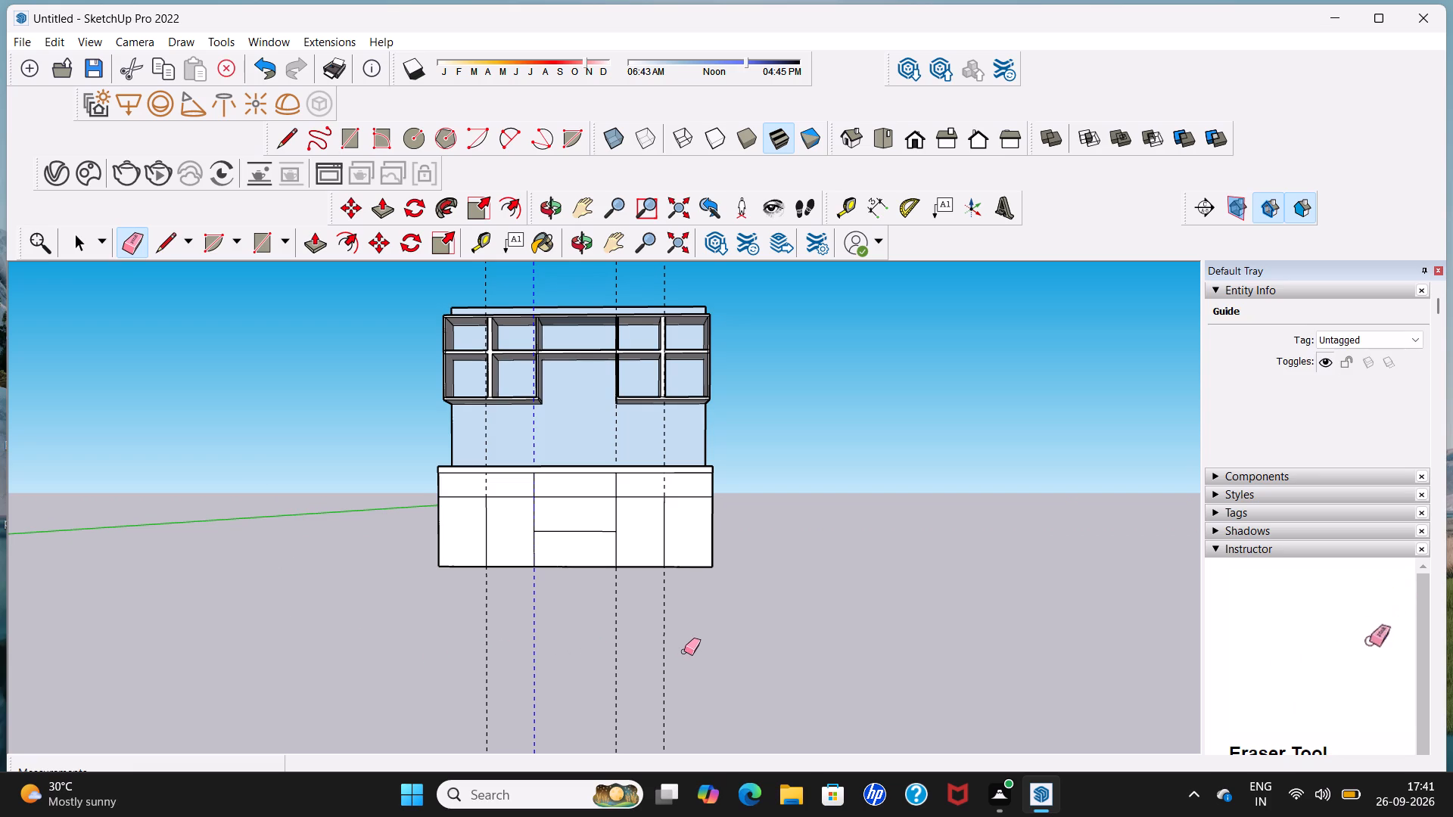
drag(684, 651, 471, 667)
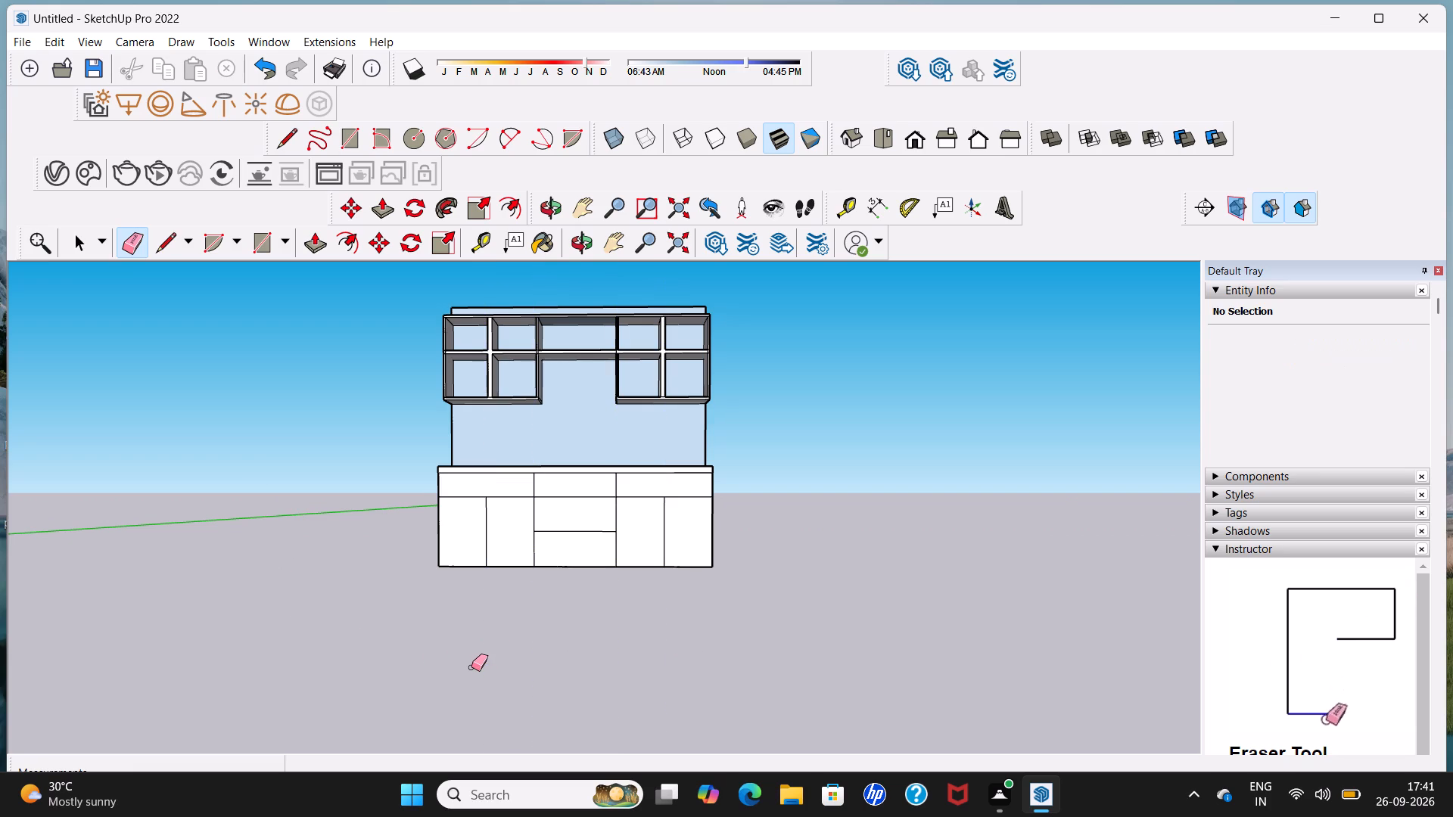
scroll(471, 667, down, 4)
key(space)
Draw the three outer edges of an upright C-shaped profile beside the base cabinet, with legs about 2 7/8" long.
middle_drag(469, 666, 665, 666)
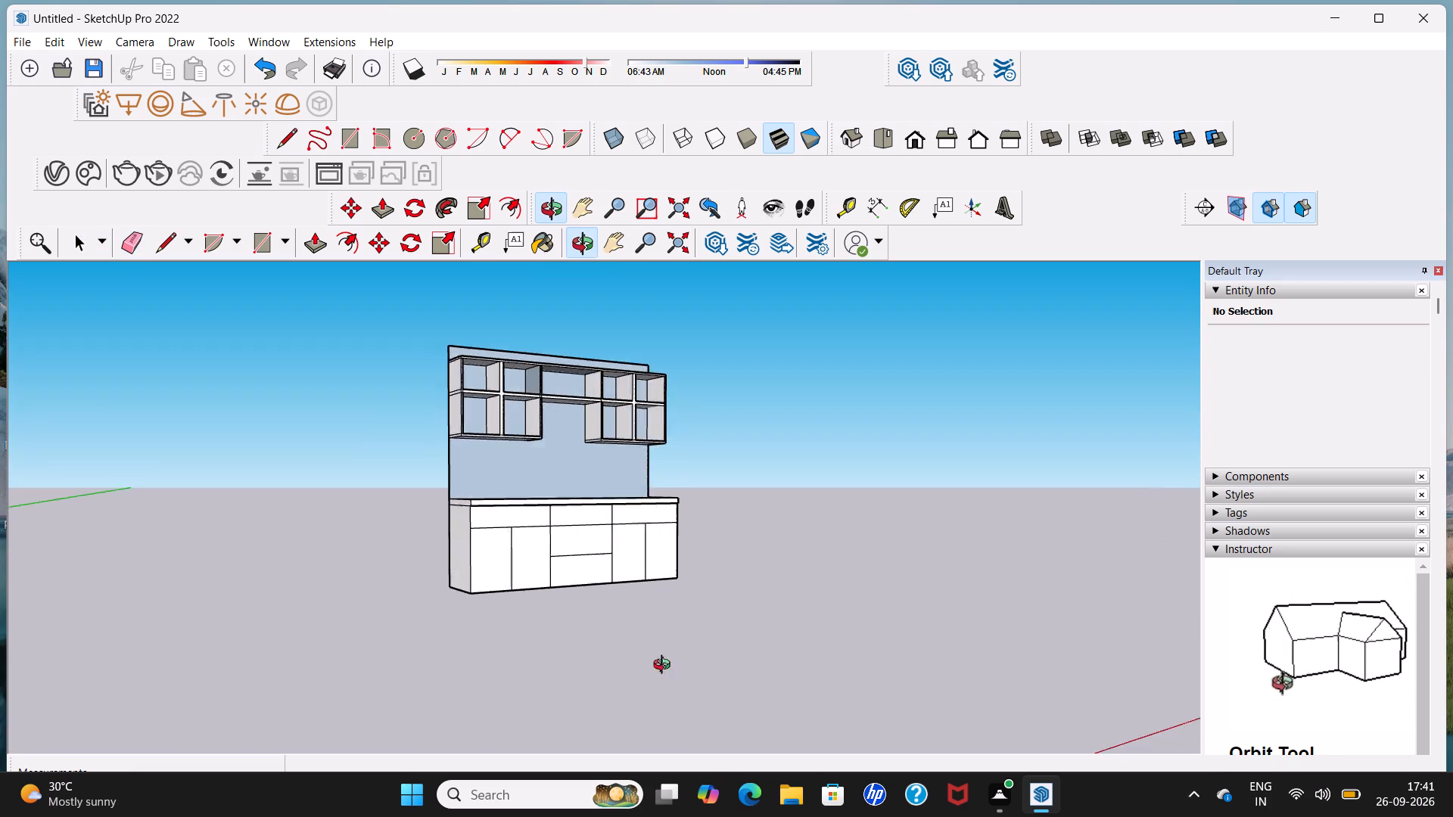
middle_drag(665, 666, 729, 660)
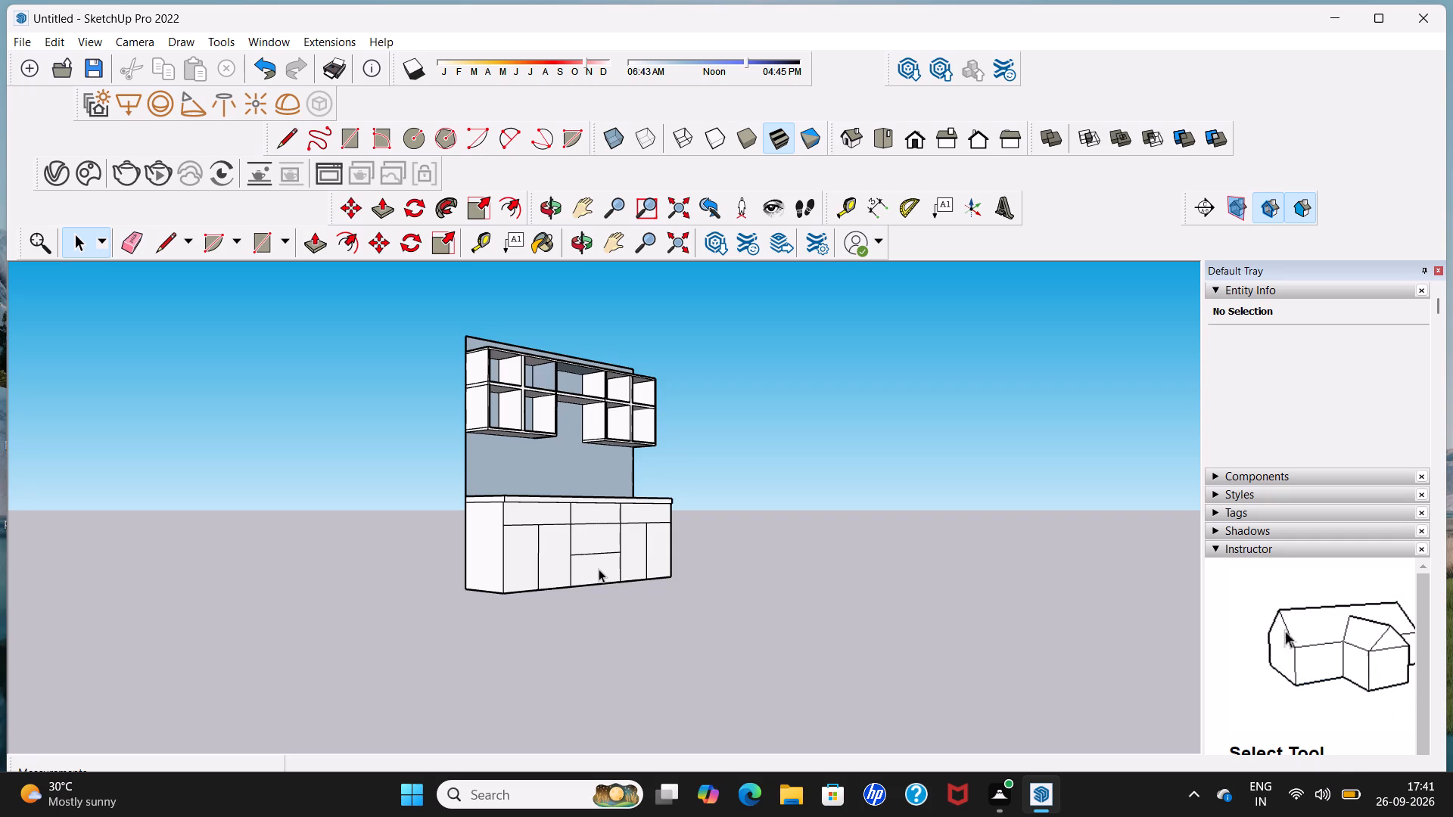
middle_drag(582, 569, 438, 586)
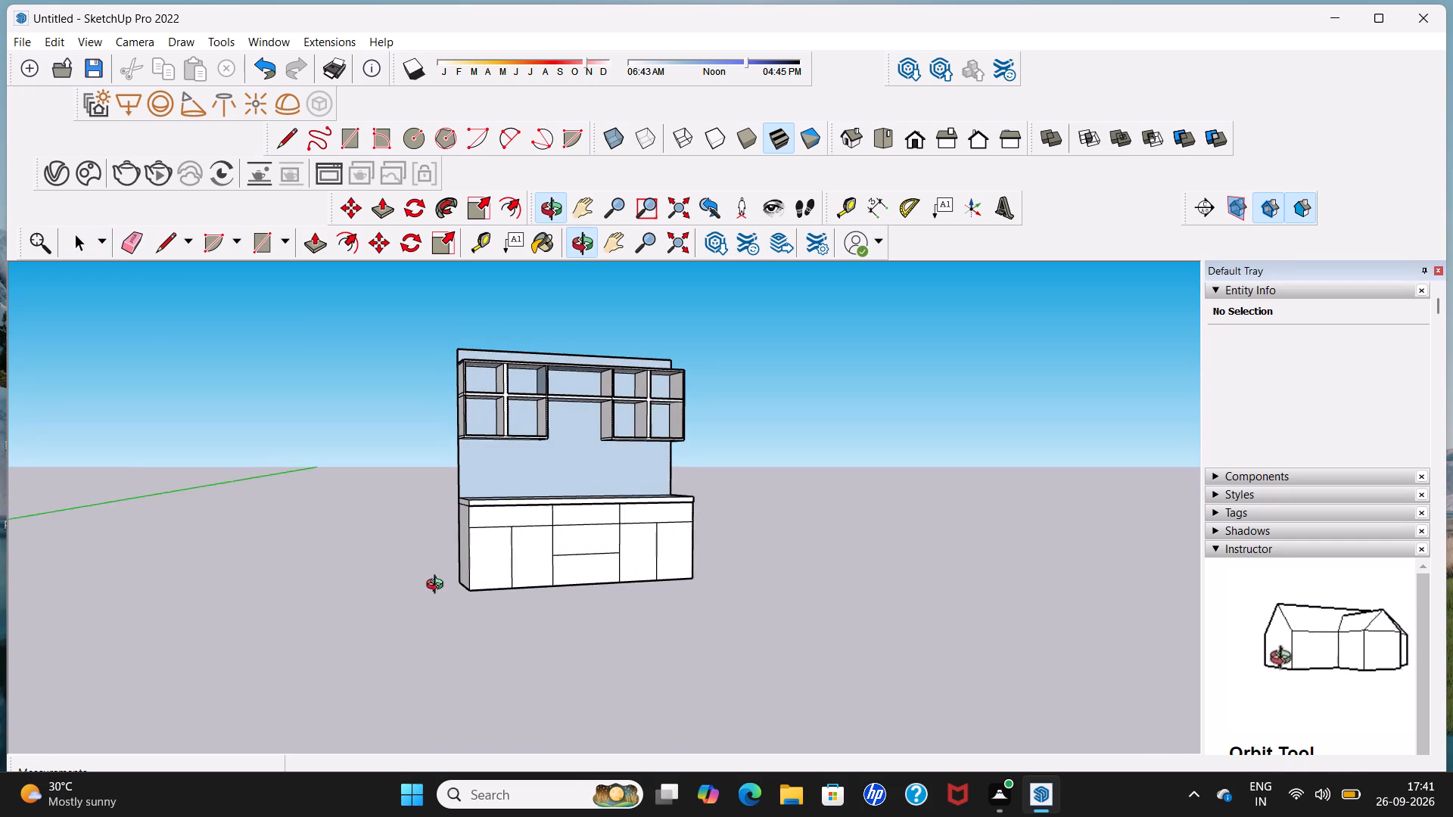
middle_drag(438, 586, 441, 582)
middle_drag(465, 555, 671, 578)
scroll(671, 578, up, 4)
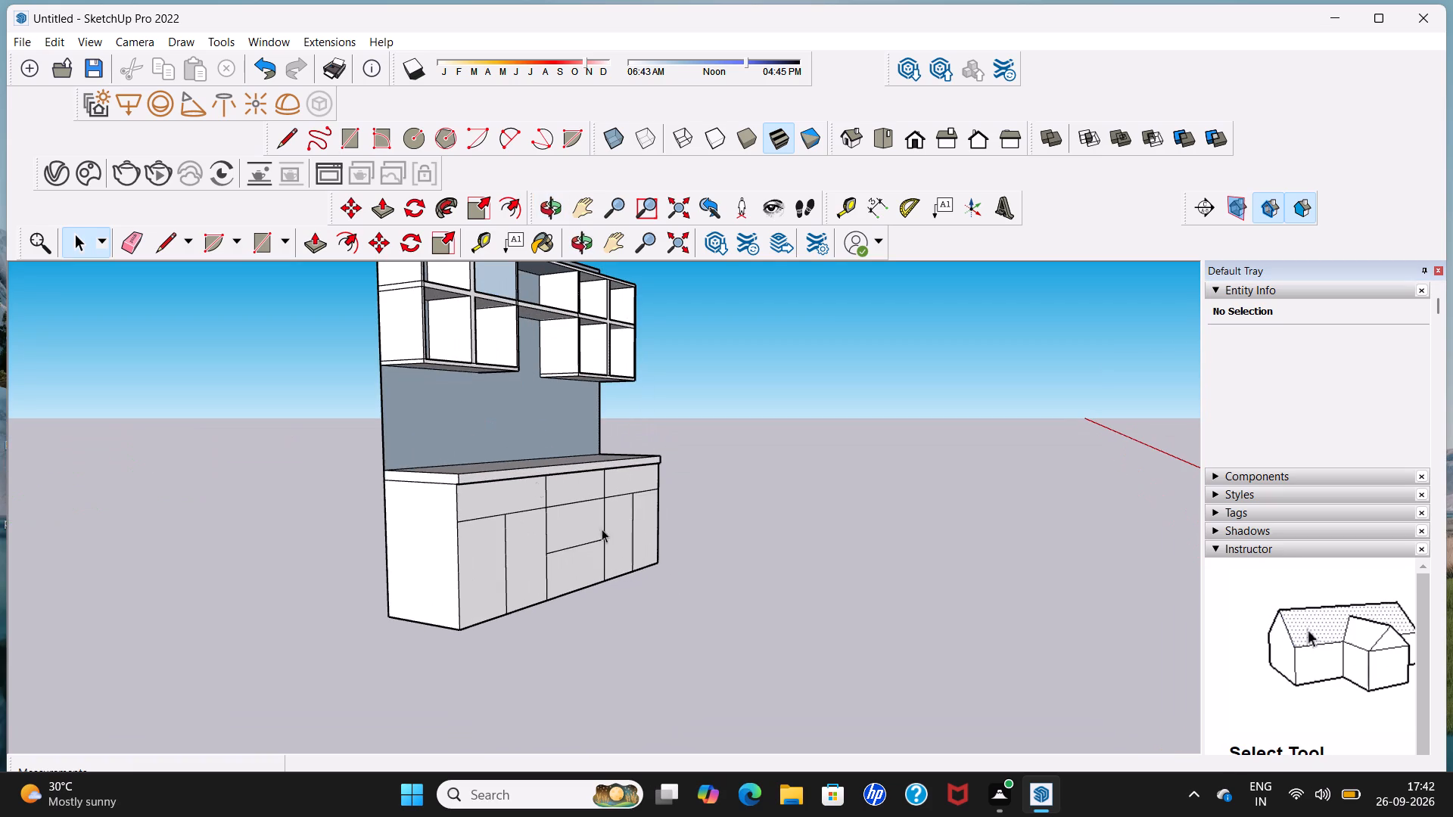
click(178, 237)
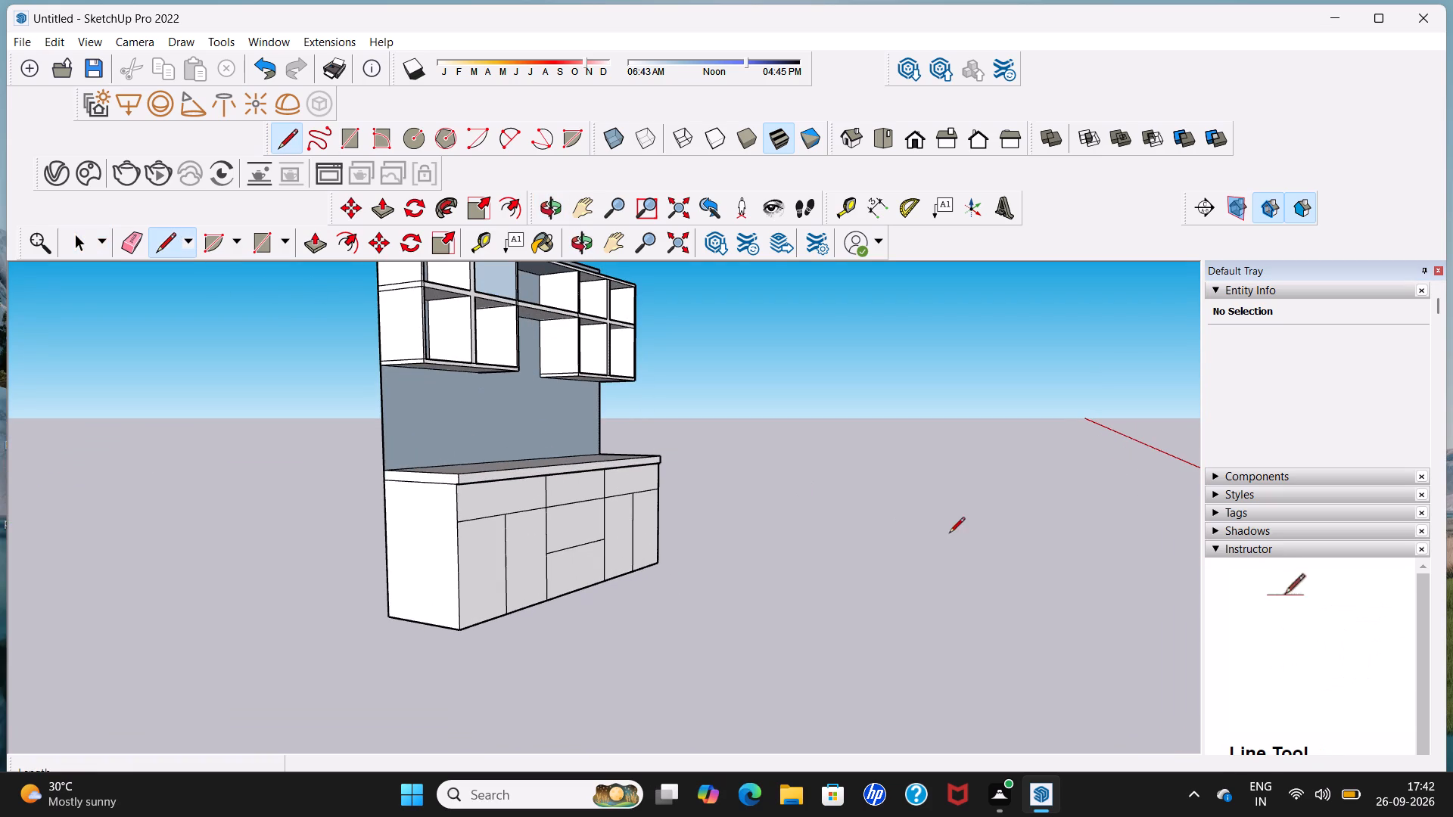
click(885, 570)
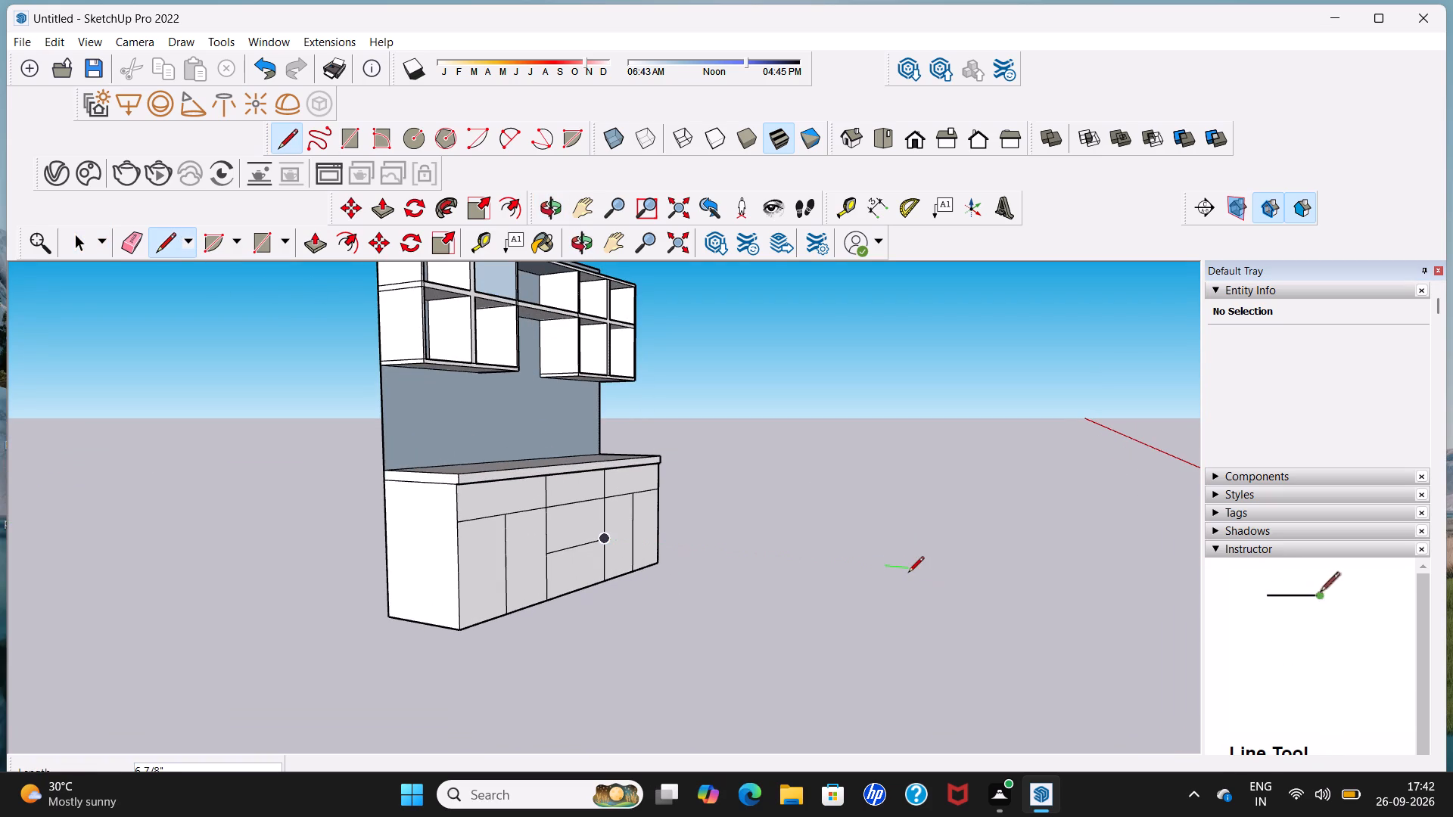
scroll(908, 573, up, 9)
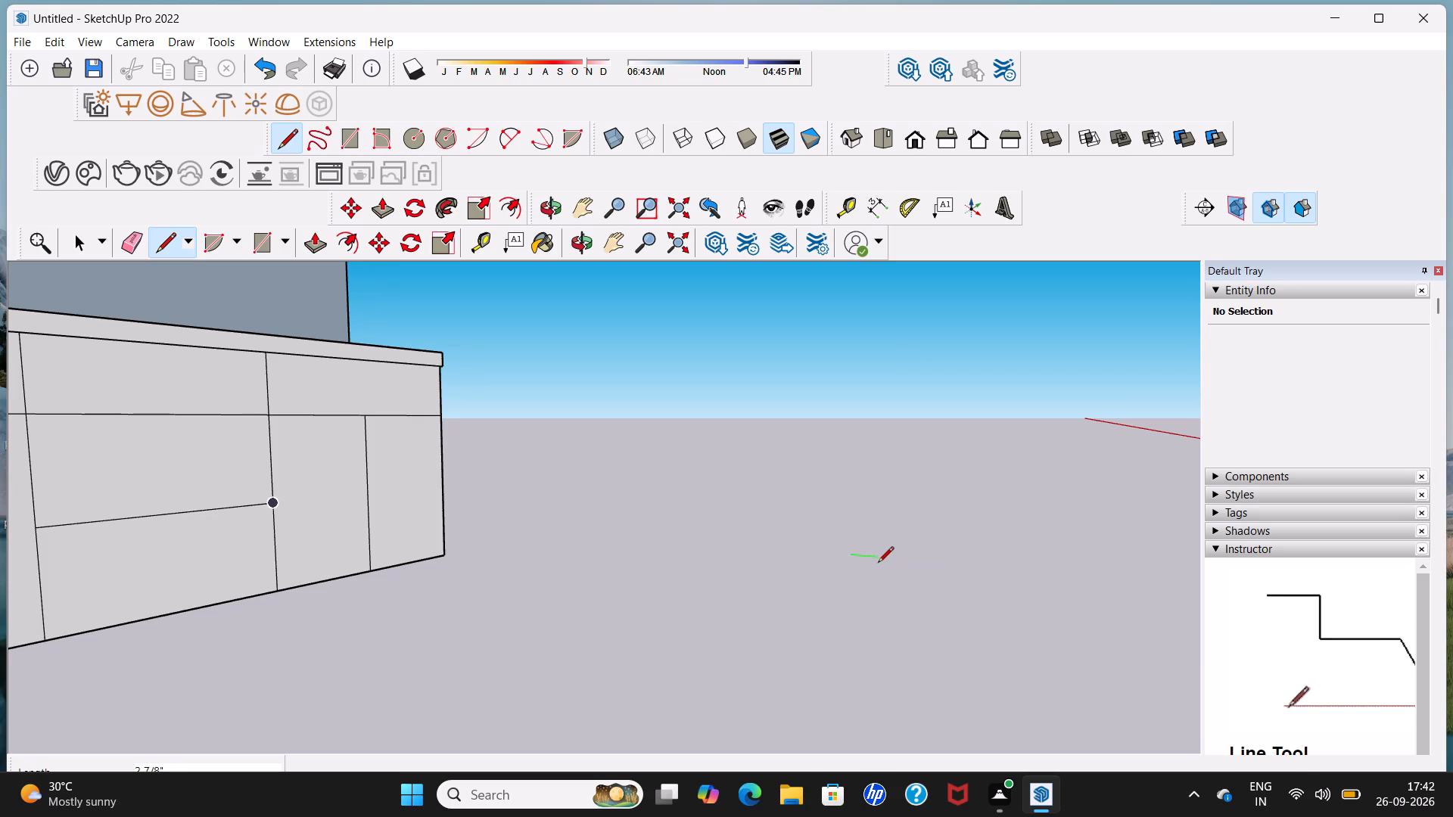
click(878, 564)
click(877, 620)
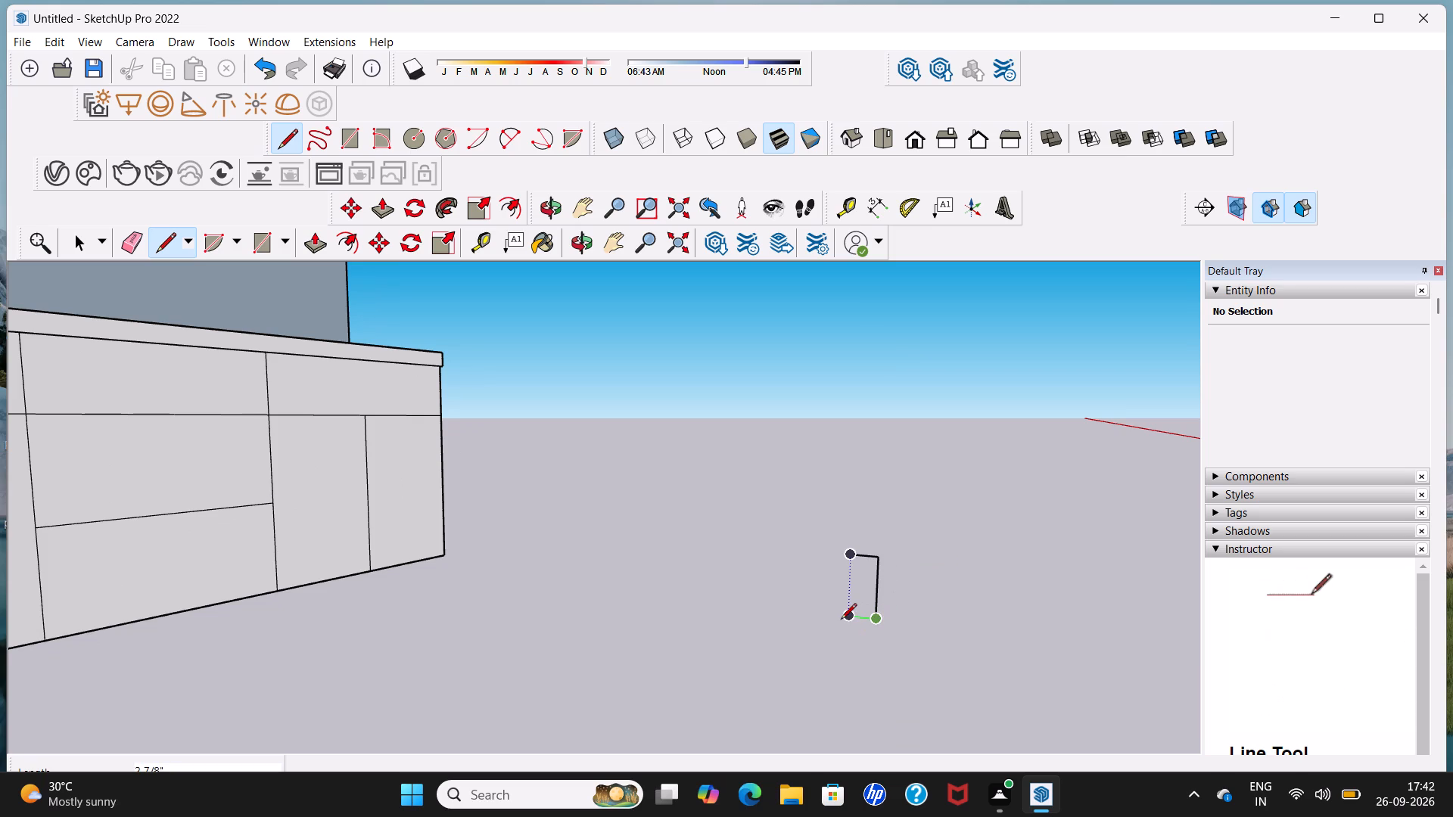
click(841, 620)
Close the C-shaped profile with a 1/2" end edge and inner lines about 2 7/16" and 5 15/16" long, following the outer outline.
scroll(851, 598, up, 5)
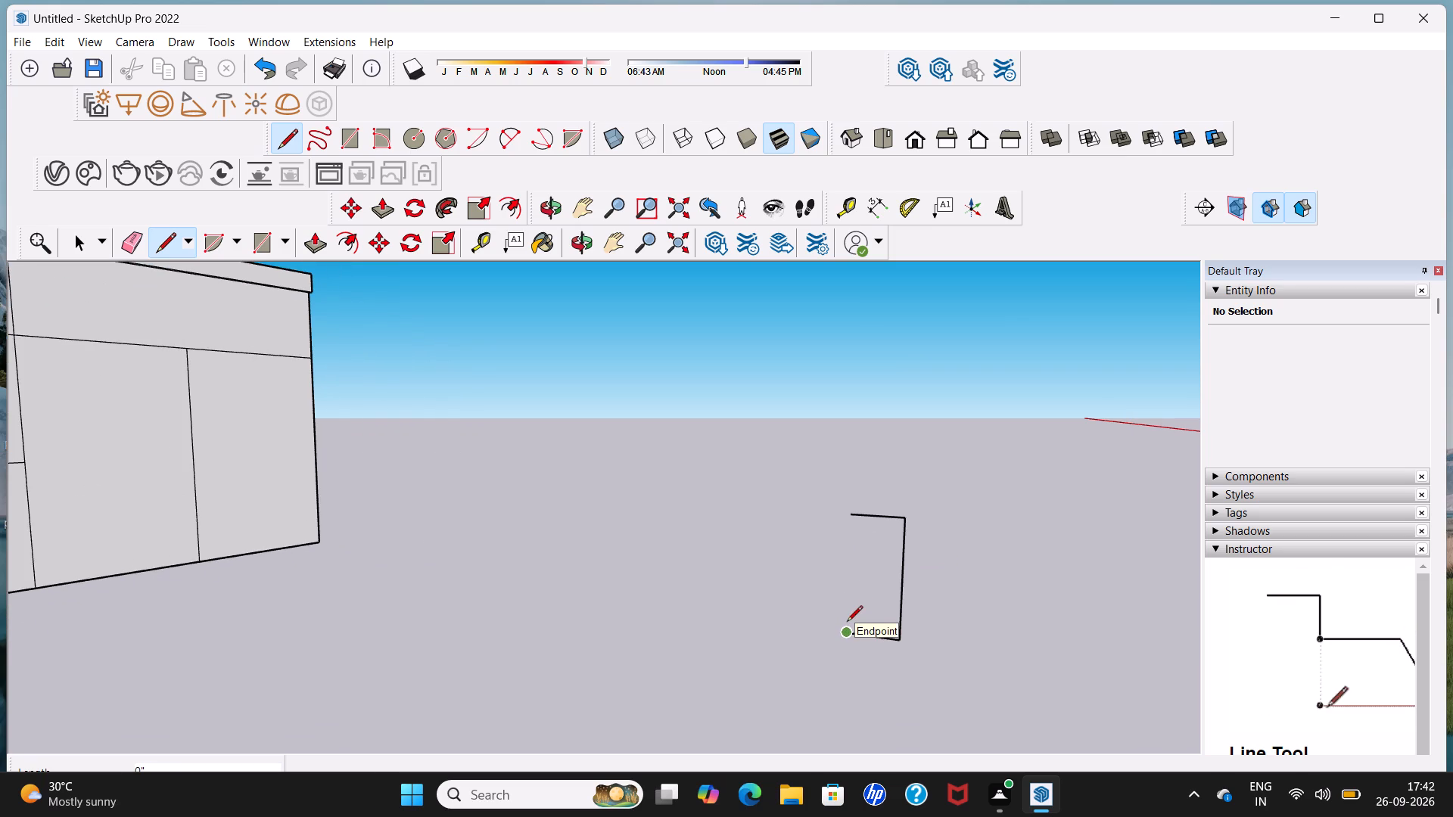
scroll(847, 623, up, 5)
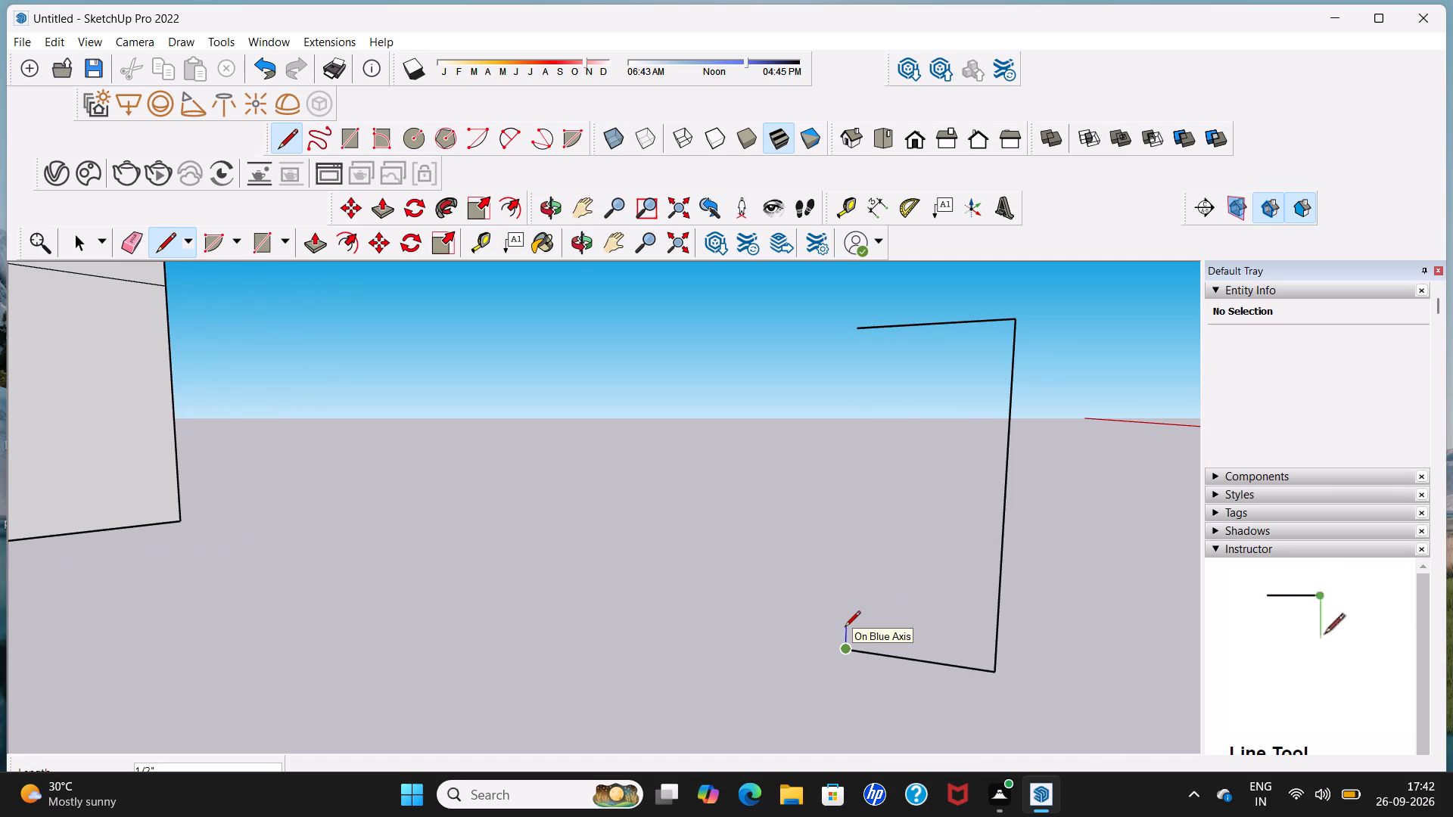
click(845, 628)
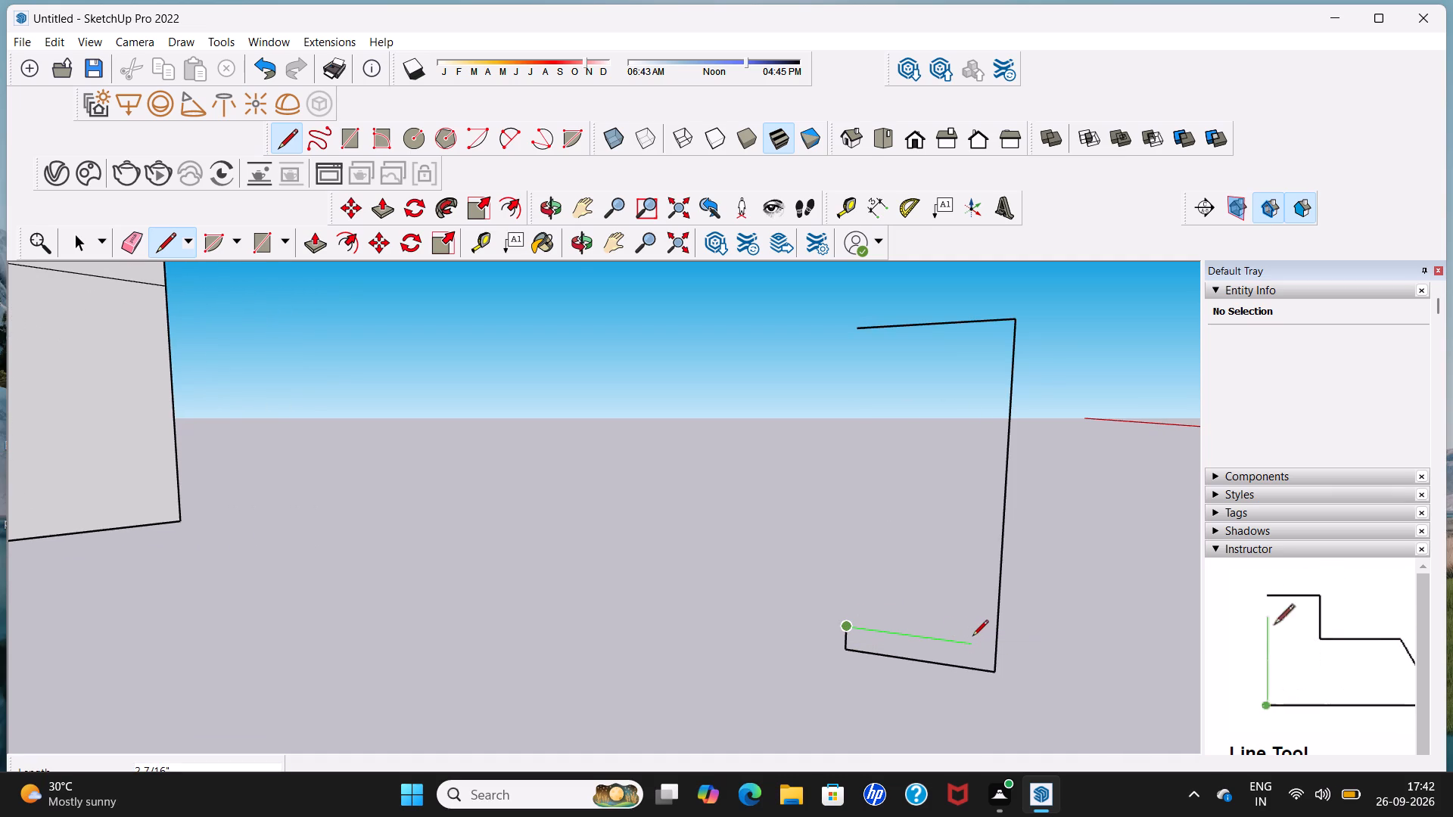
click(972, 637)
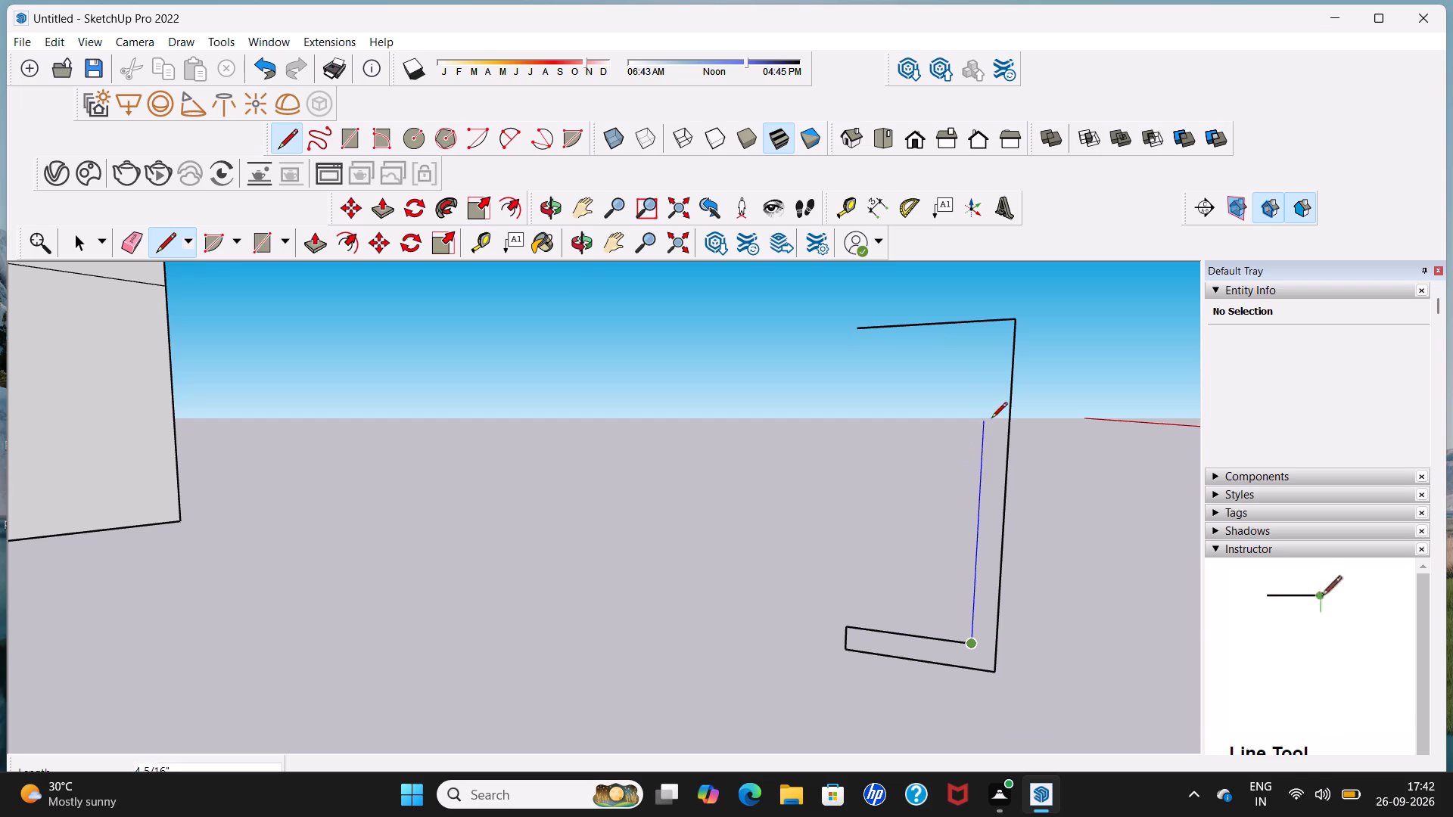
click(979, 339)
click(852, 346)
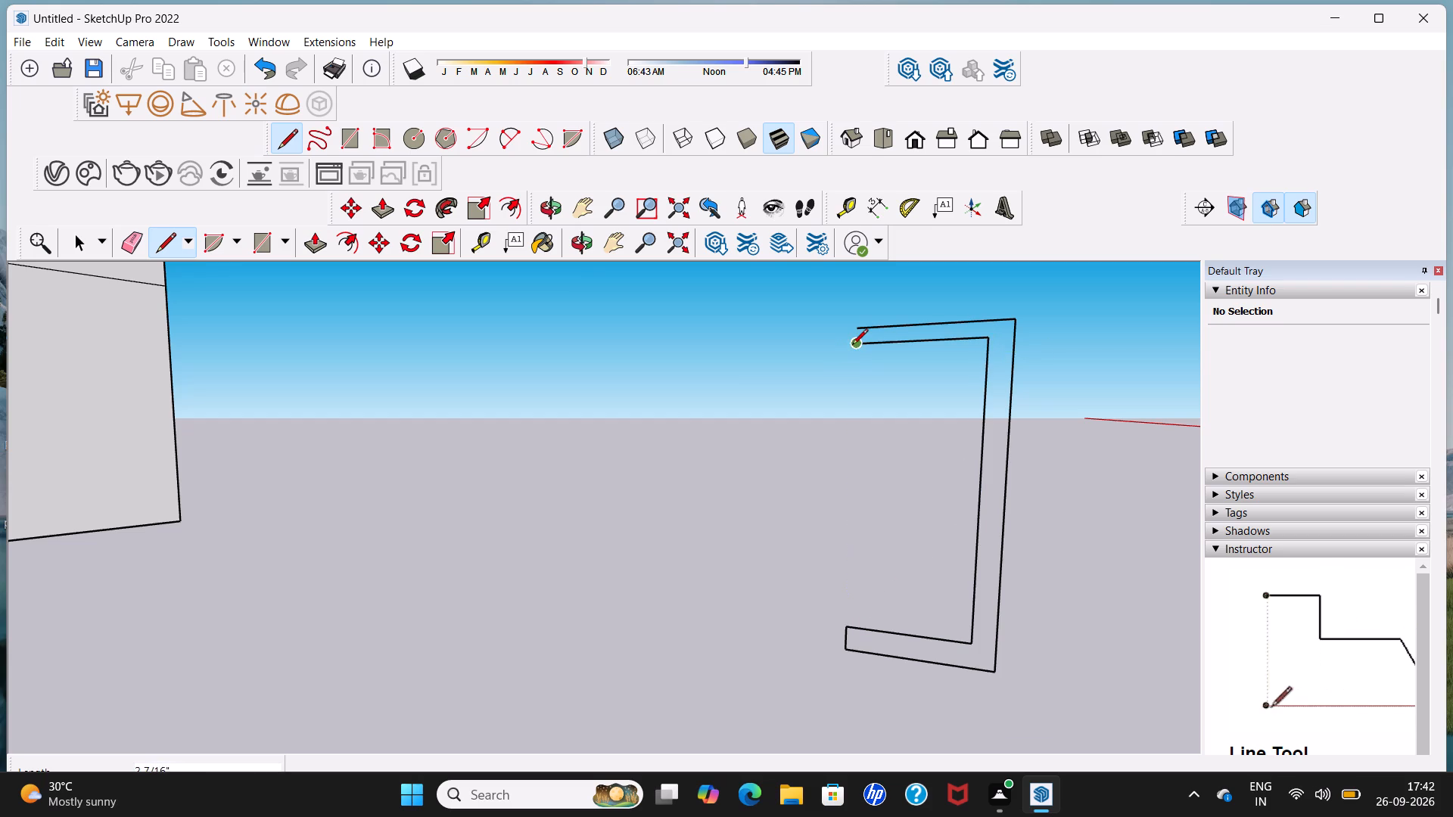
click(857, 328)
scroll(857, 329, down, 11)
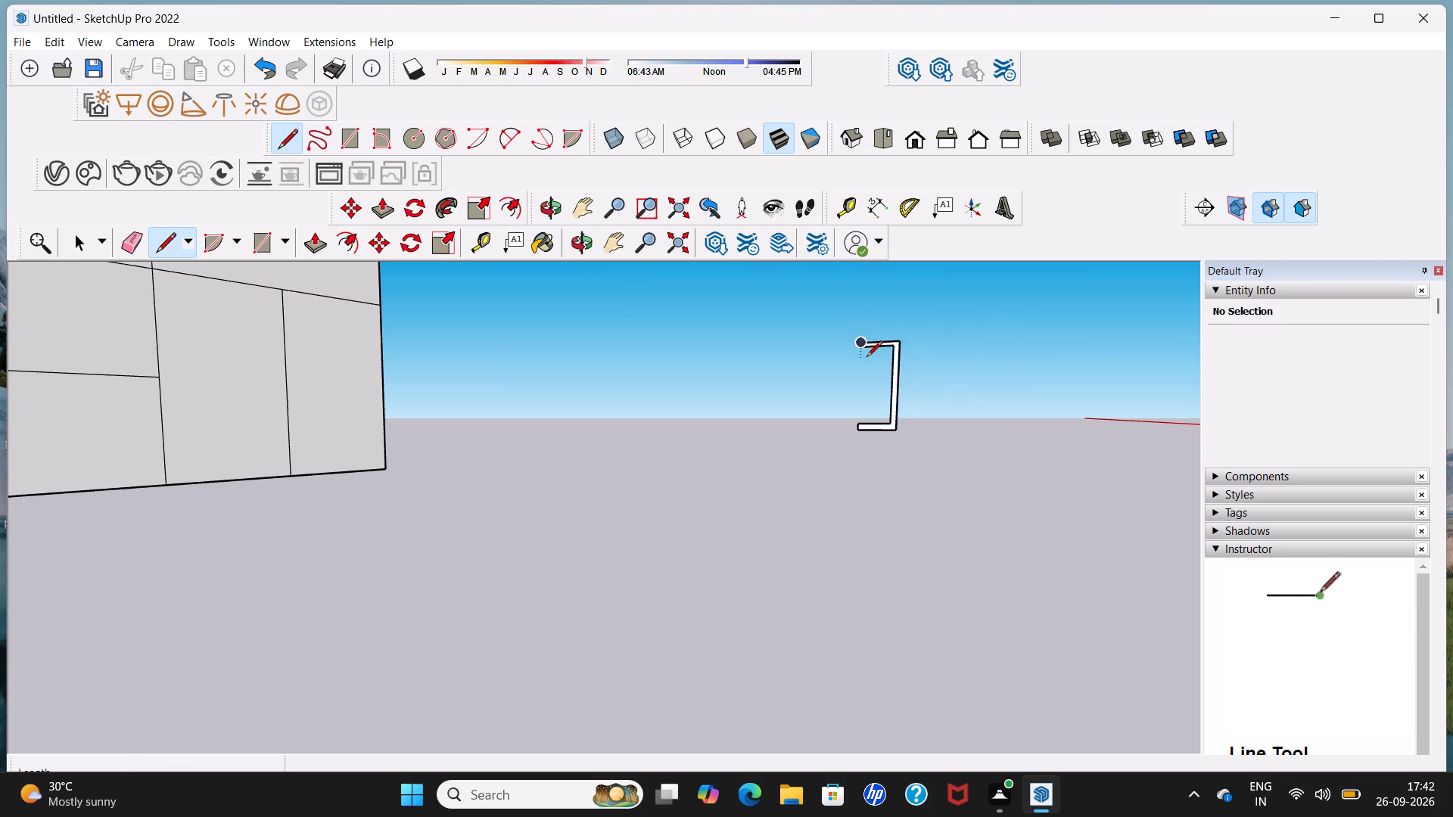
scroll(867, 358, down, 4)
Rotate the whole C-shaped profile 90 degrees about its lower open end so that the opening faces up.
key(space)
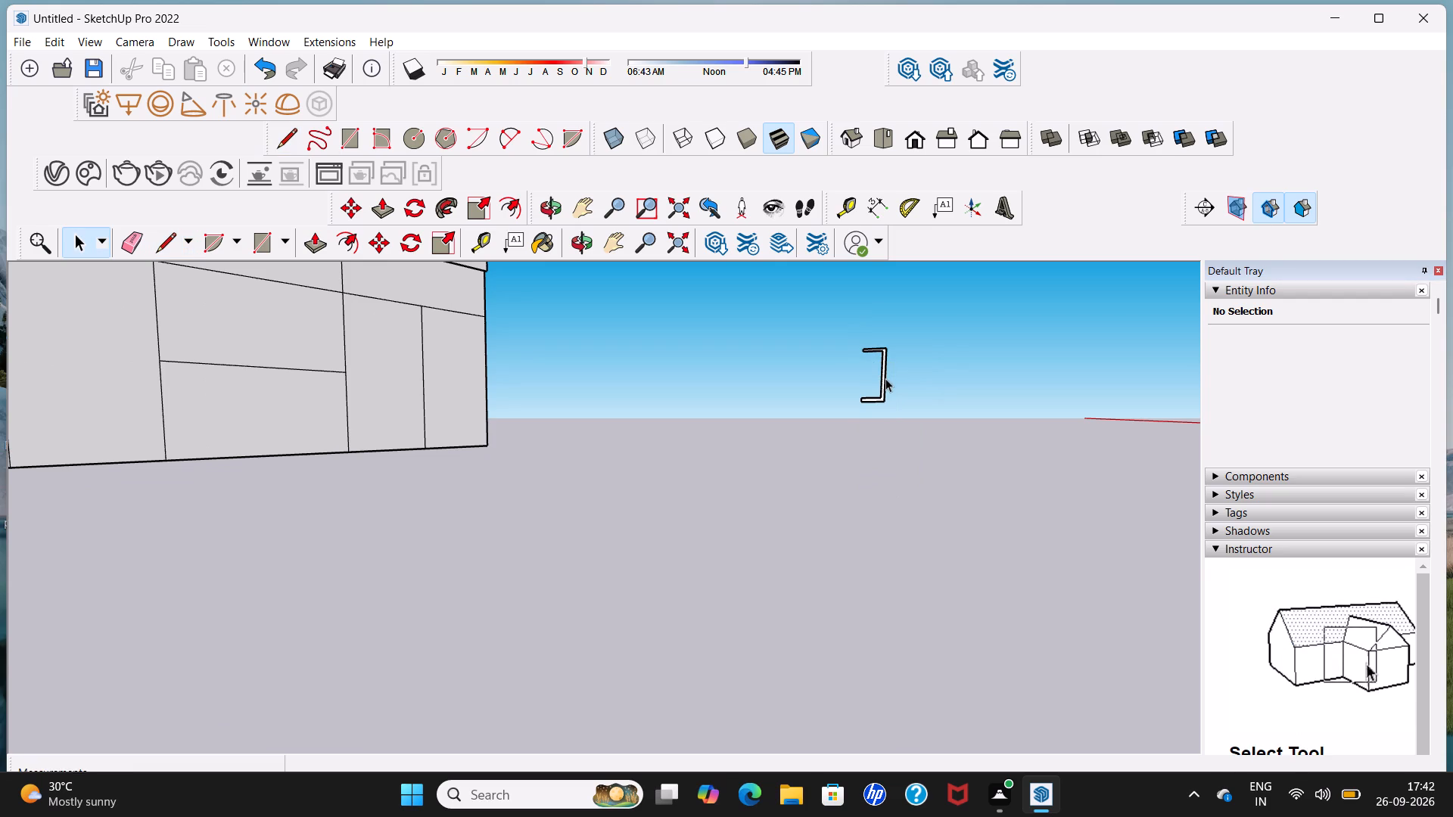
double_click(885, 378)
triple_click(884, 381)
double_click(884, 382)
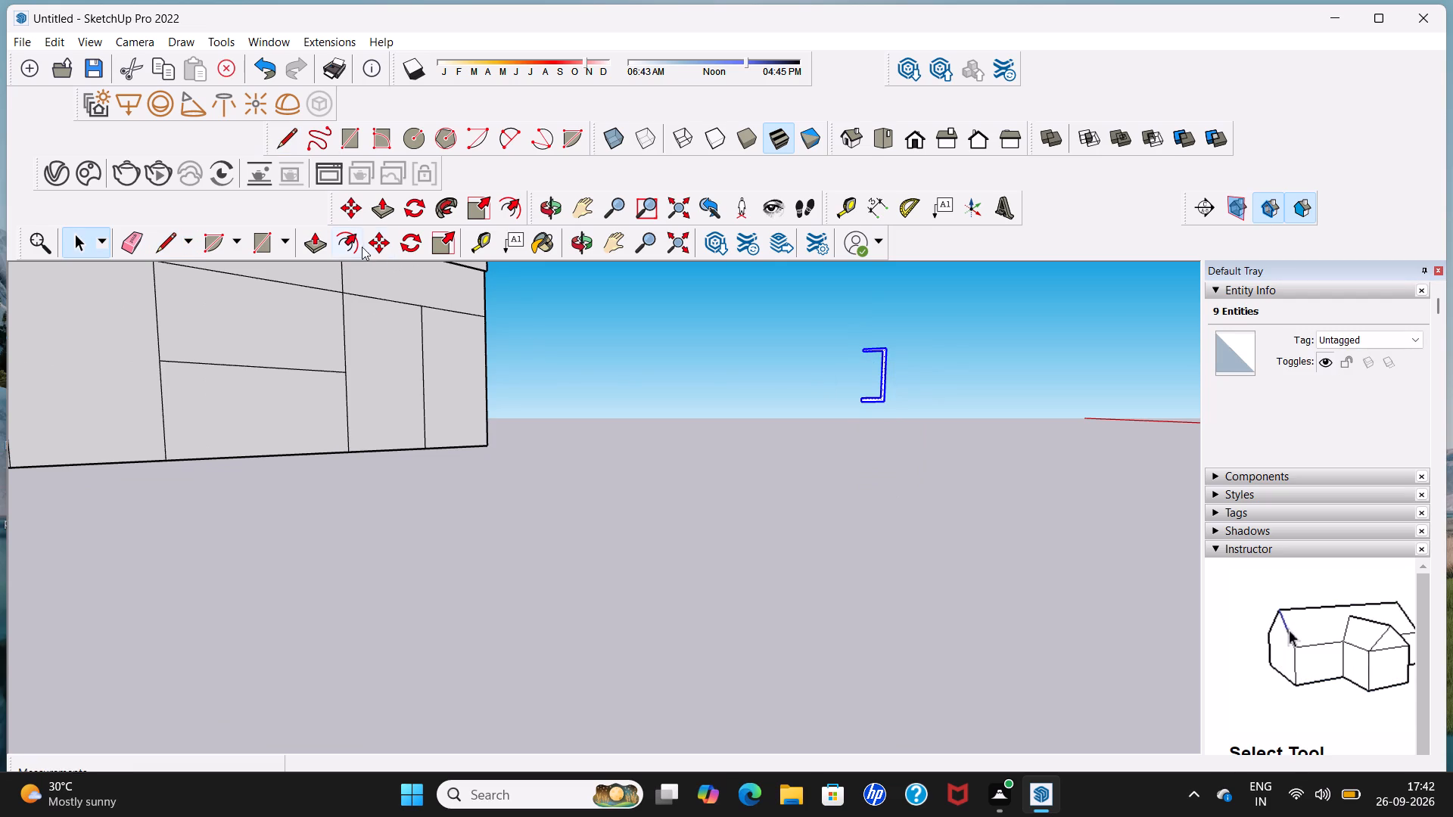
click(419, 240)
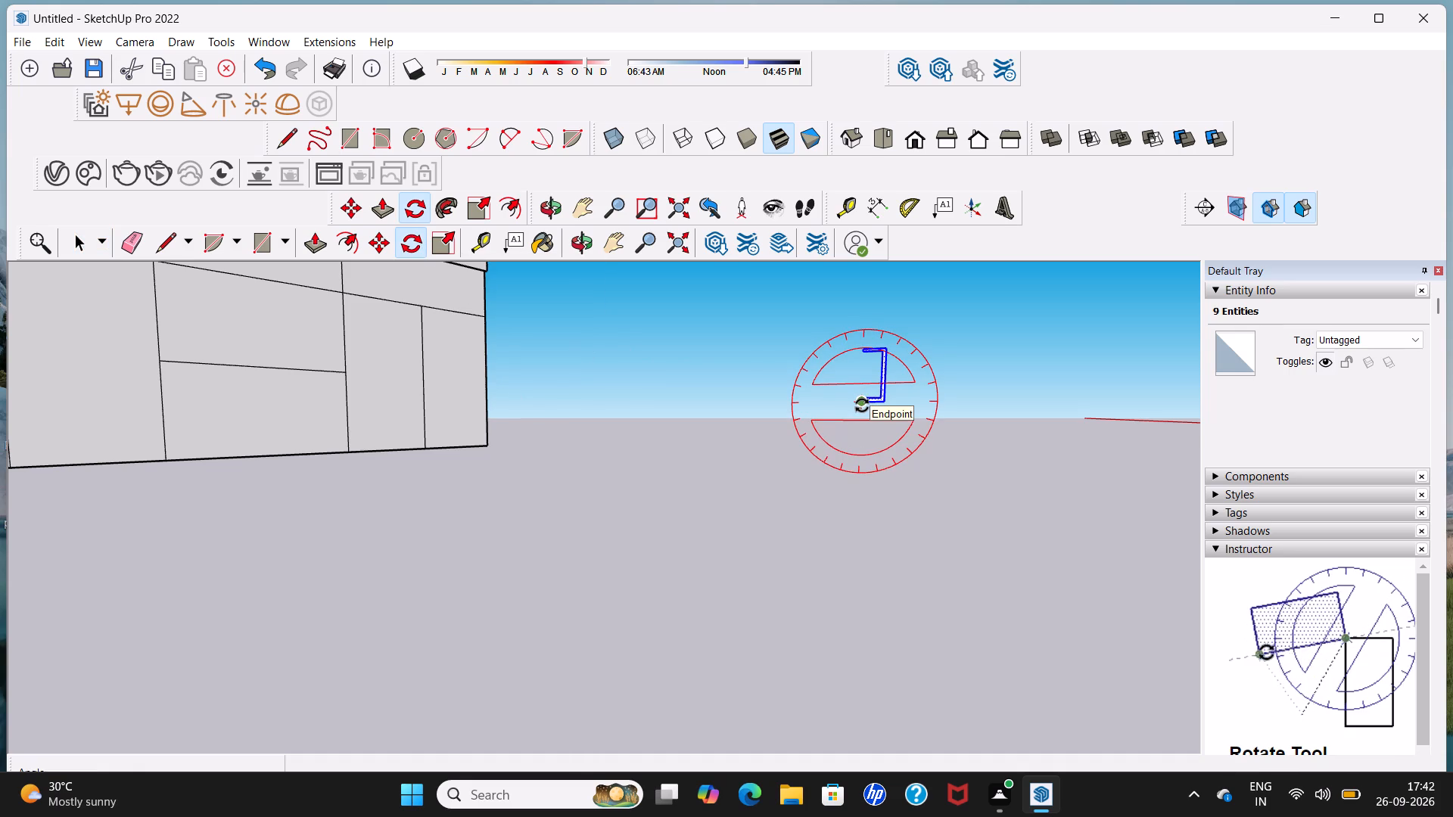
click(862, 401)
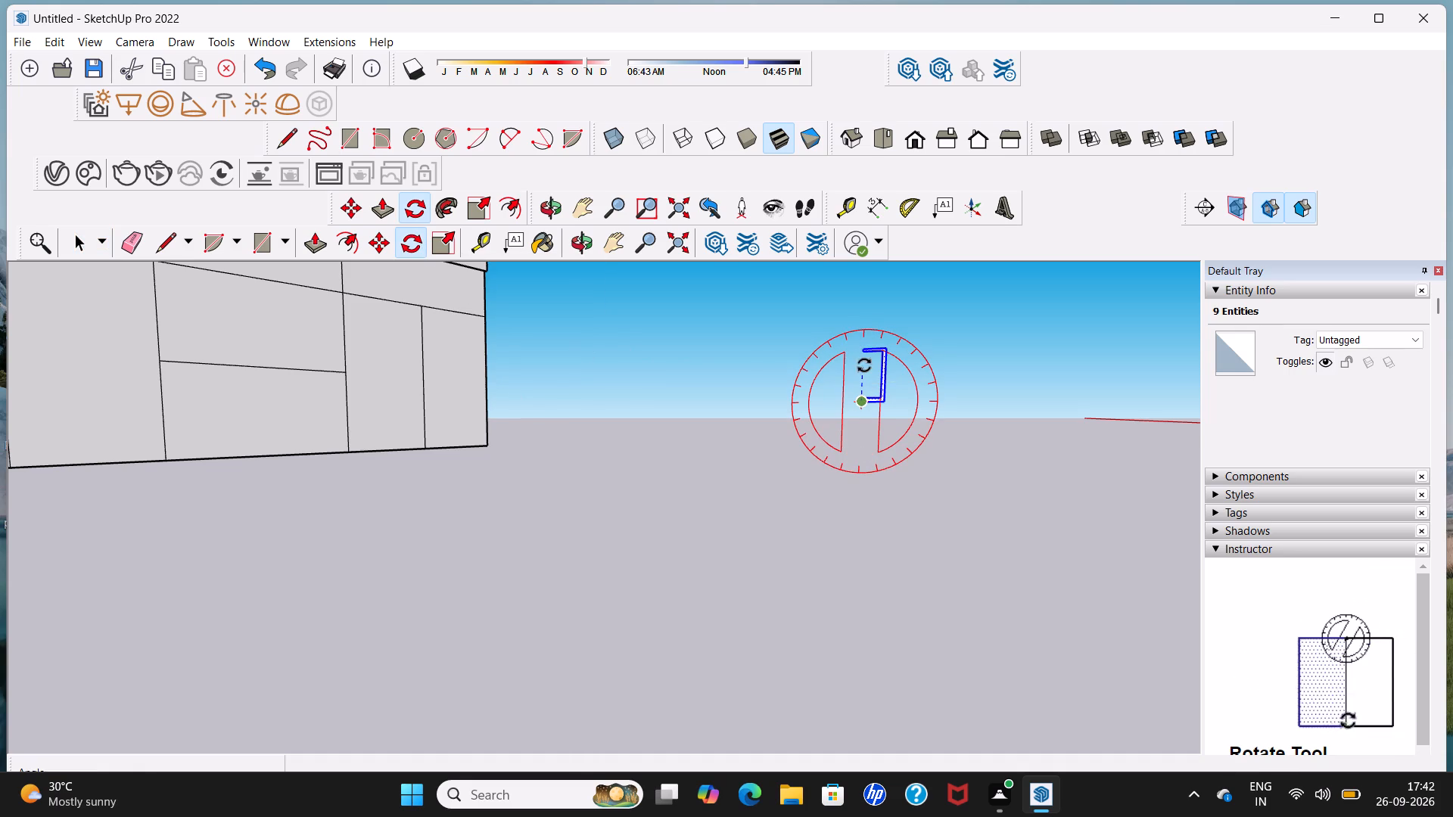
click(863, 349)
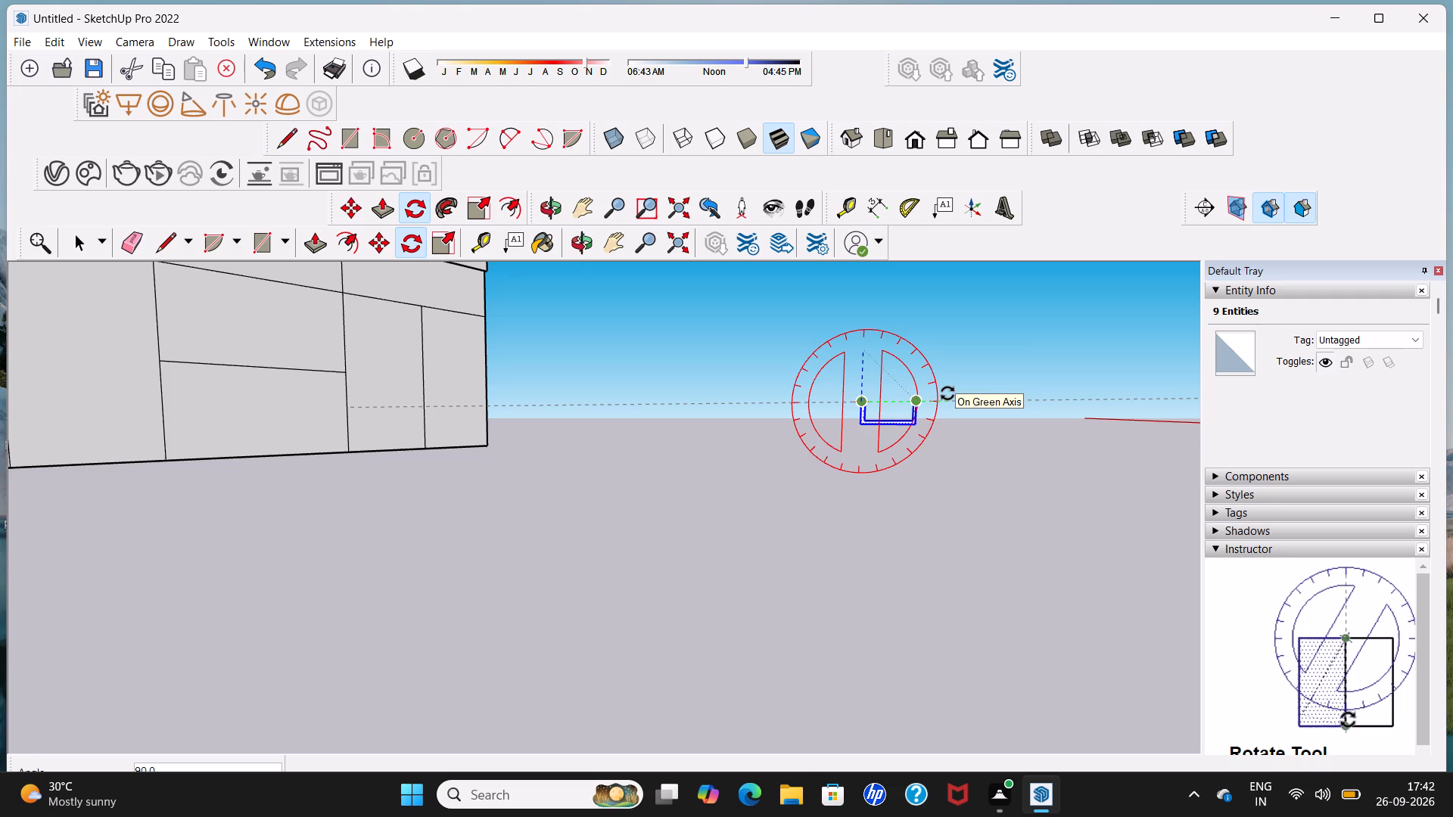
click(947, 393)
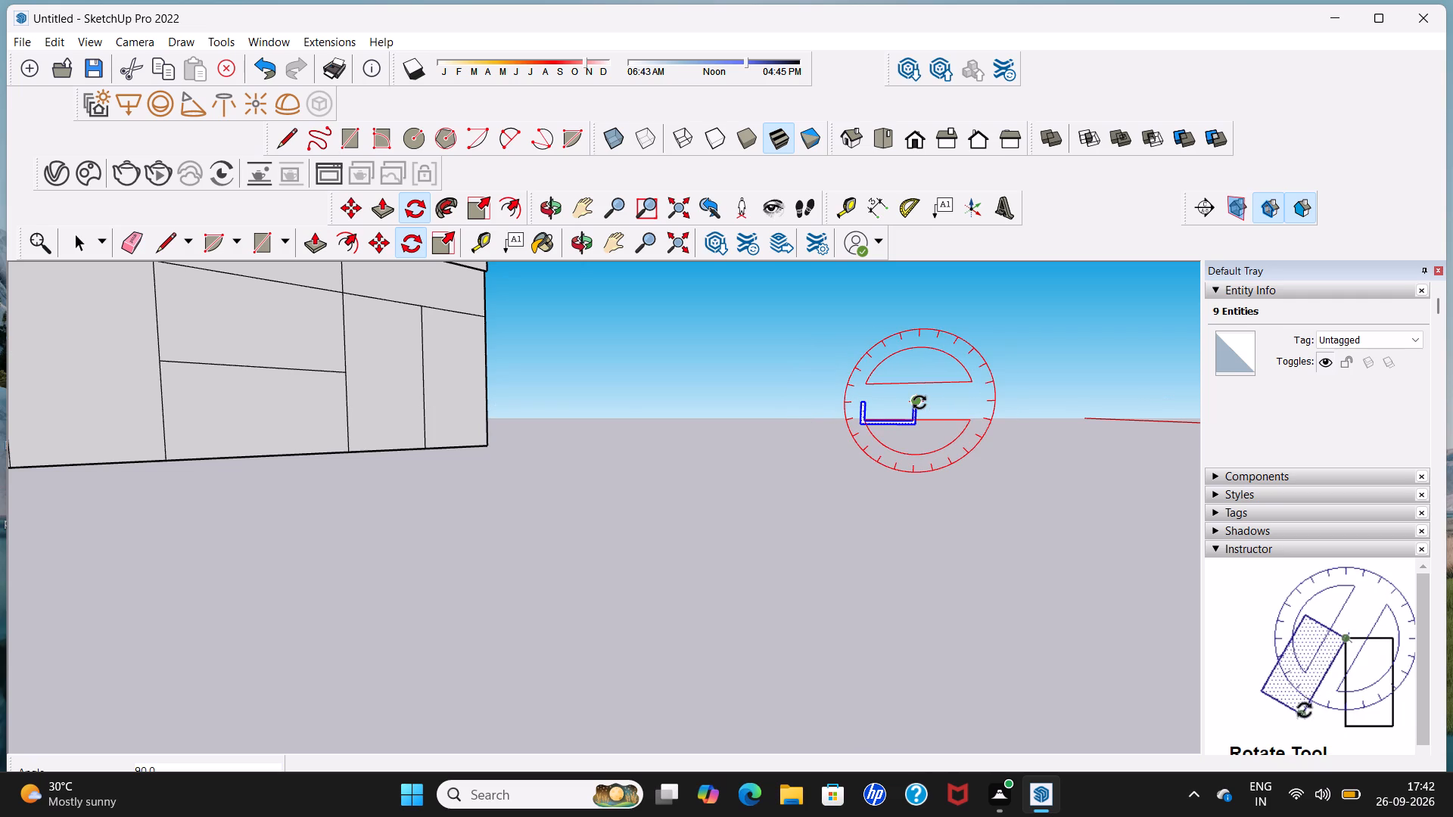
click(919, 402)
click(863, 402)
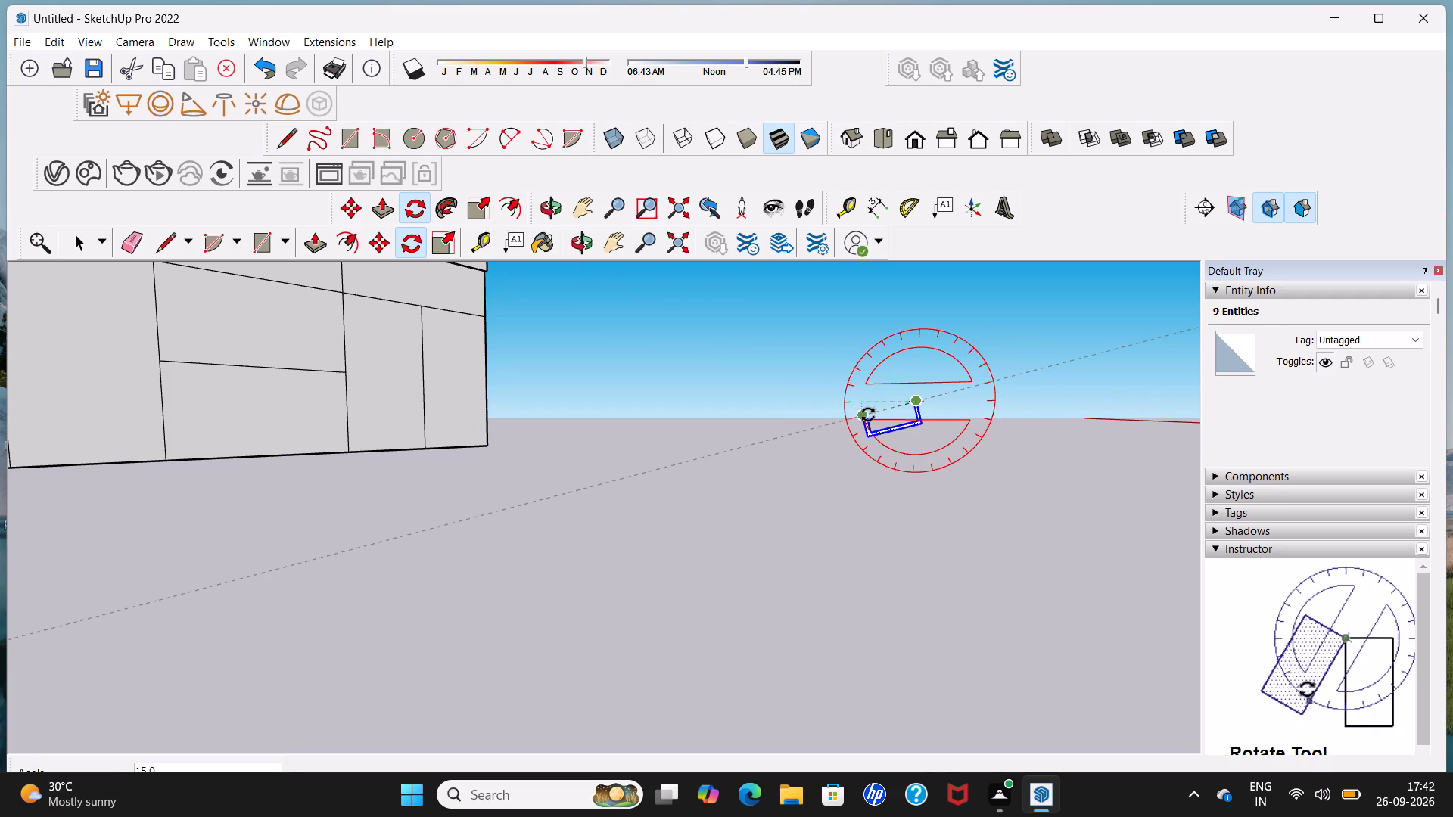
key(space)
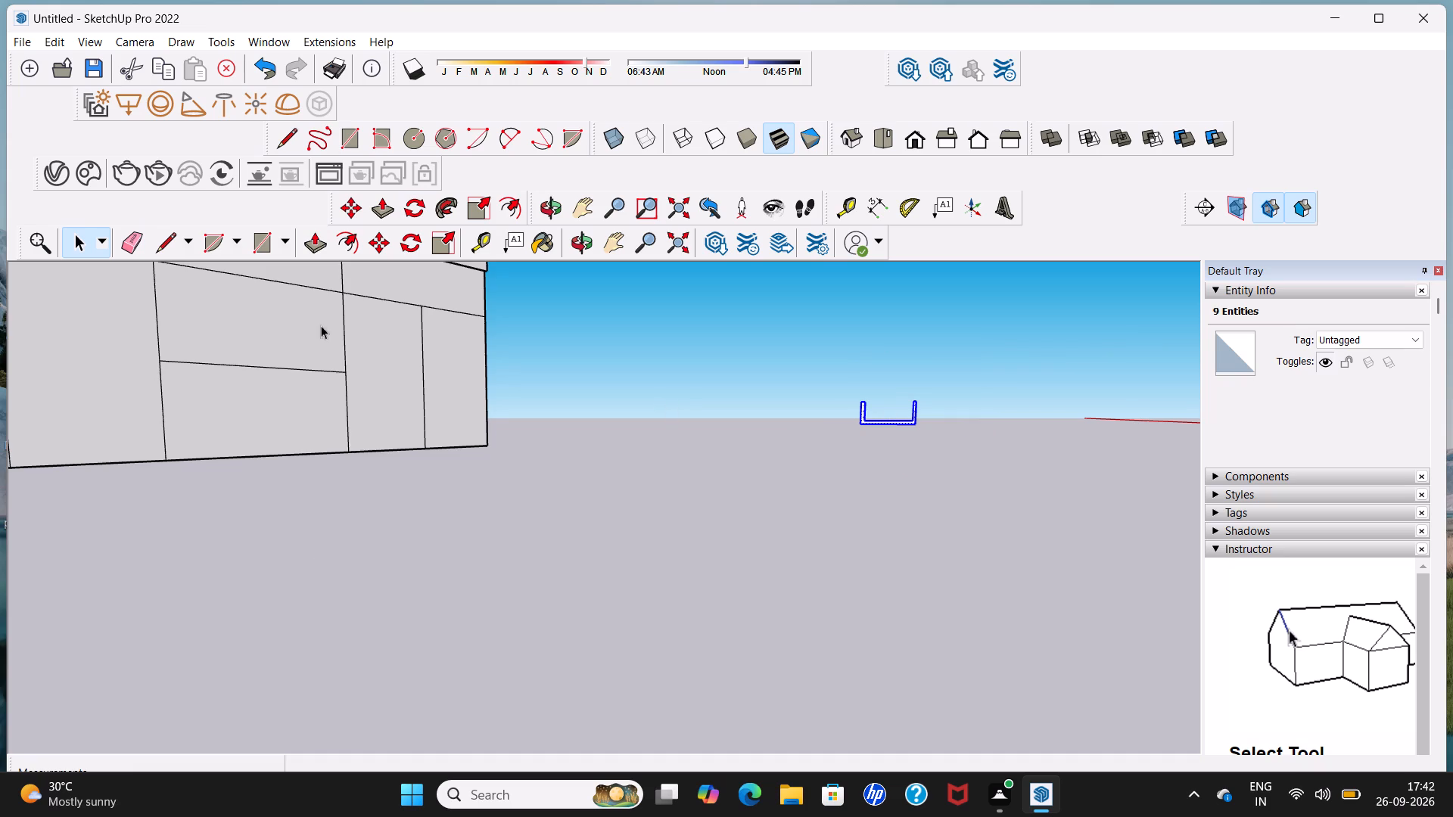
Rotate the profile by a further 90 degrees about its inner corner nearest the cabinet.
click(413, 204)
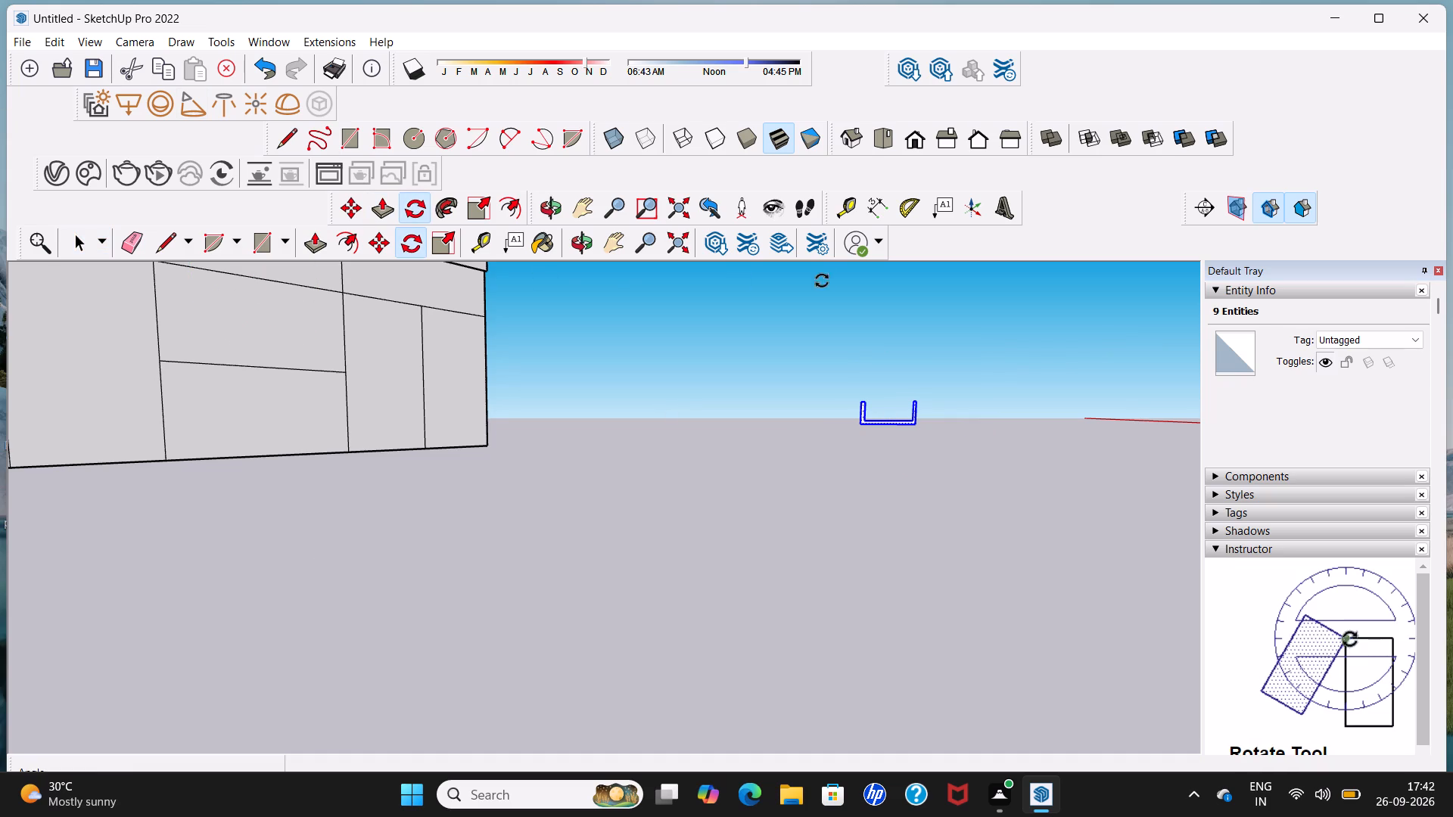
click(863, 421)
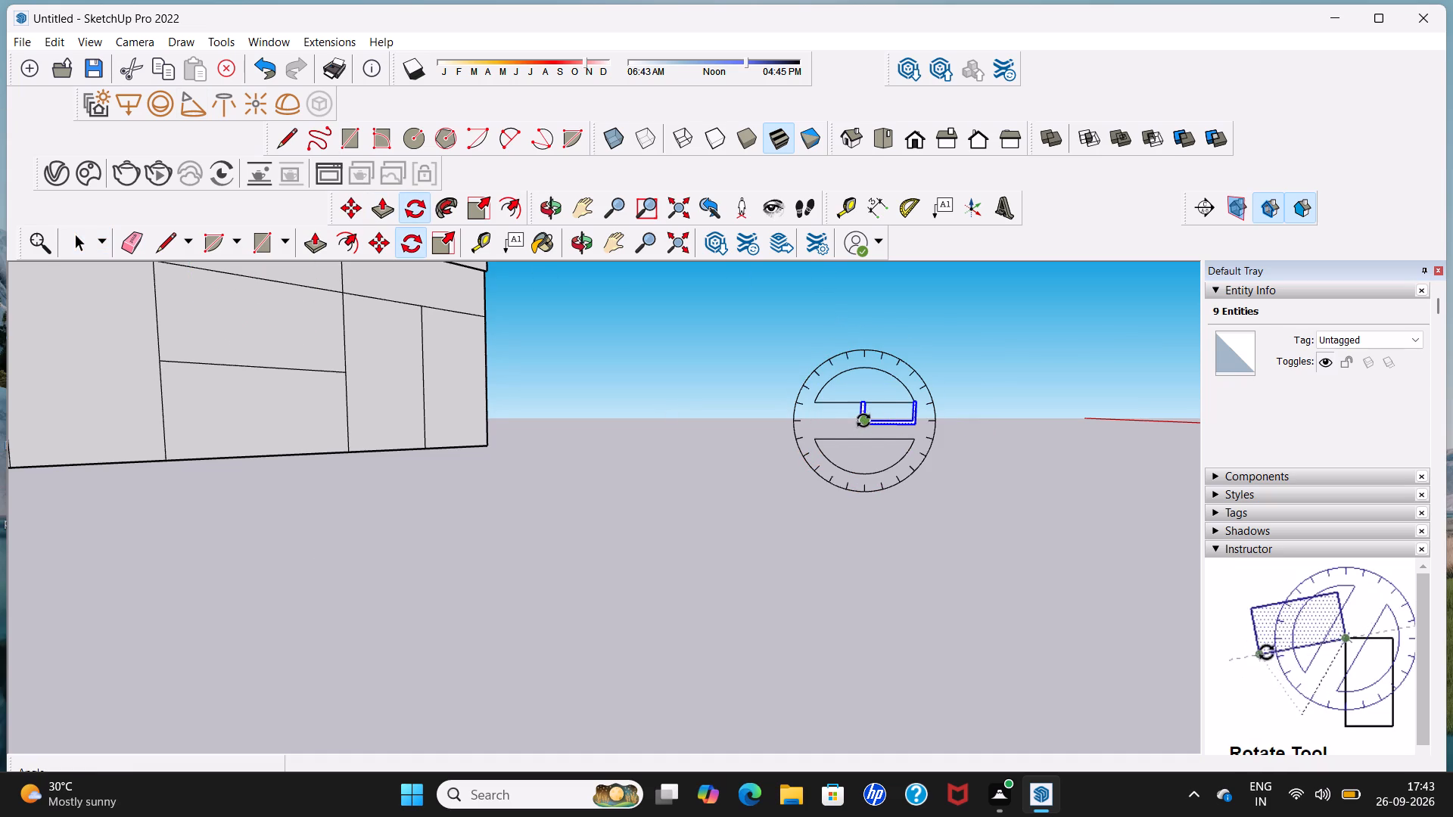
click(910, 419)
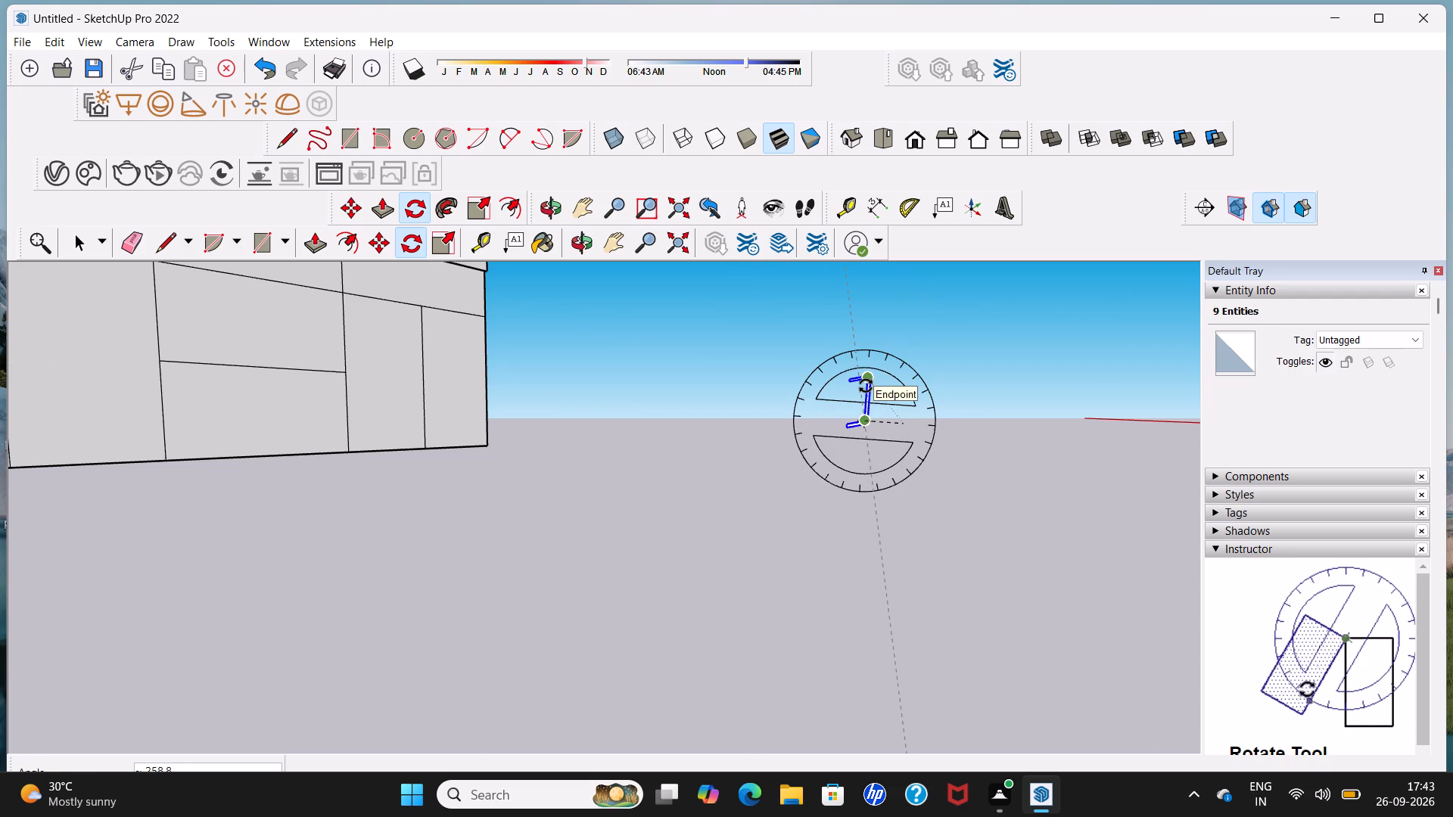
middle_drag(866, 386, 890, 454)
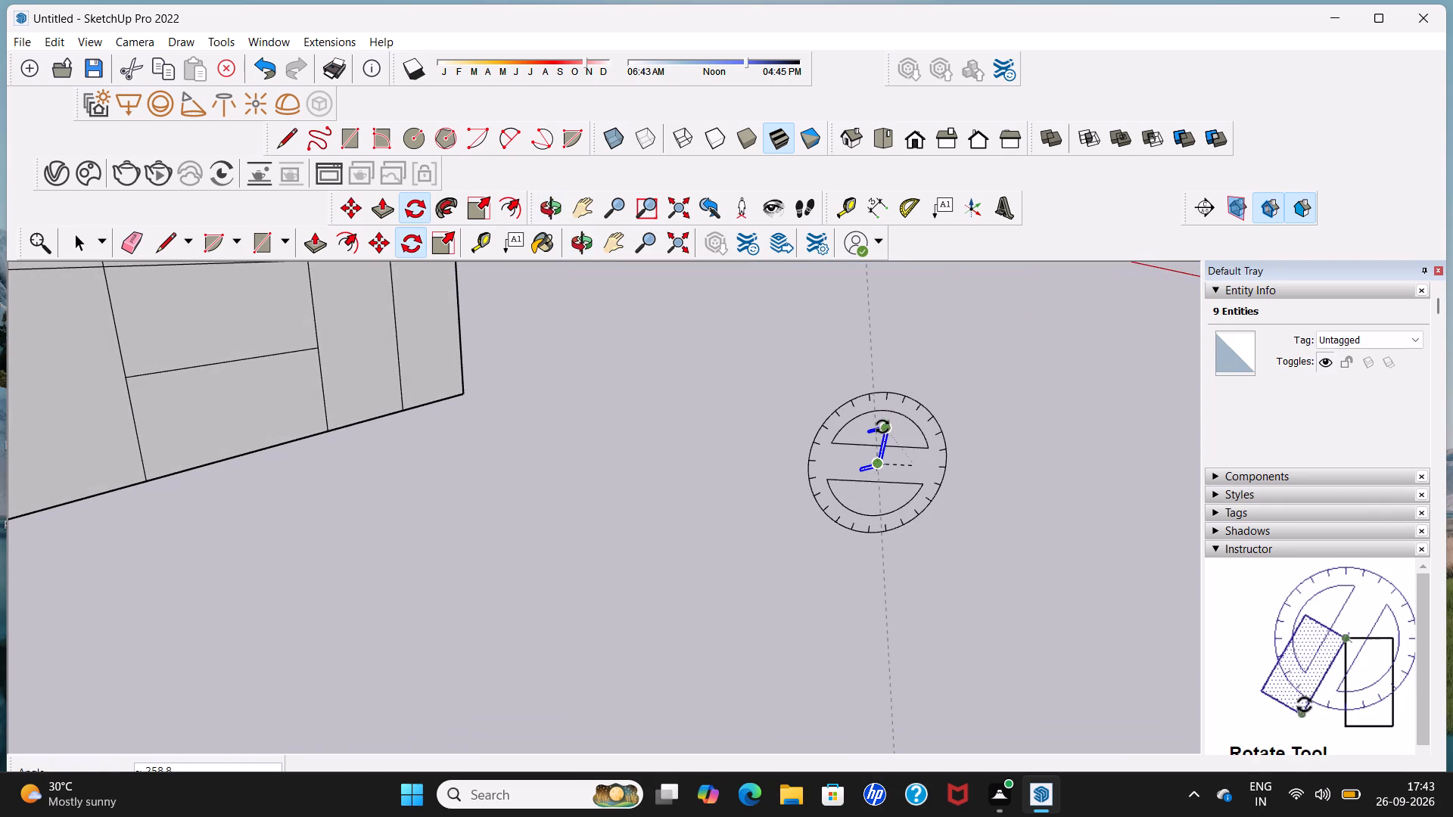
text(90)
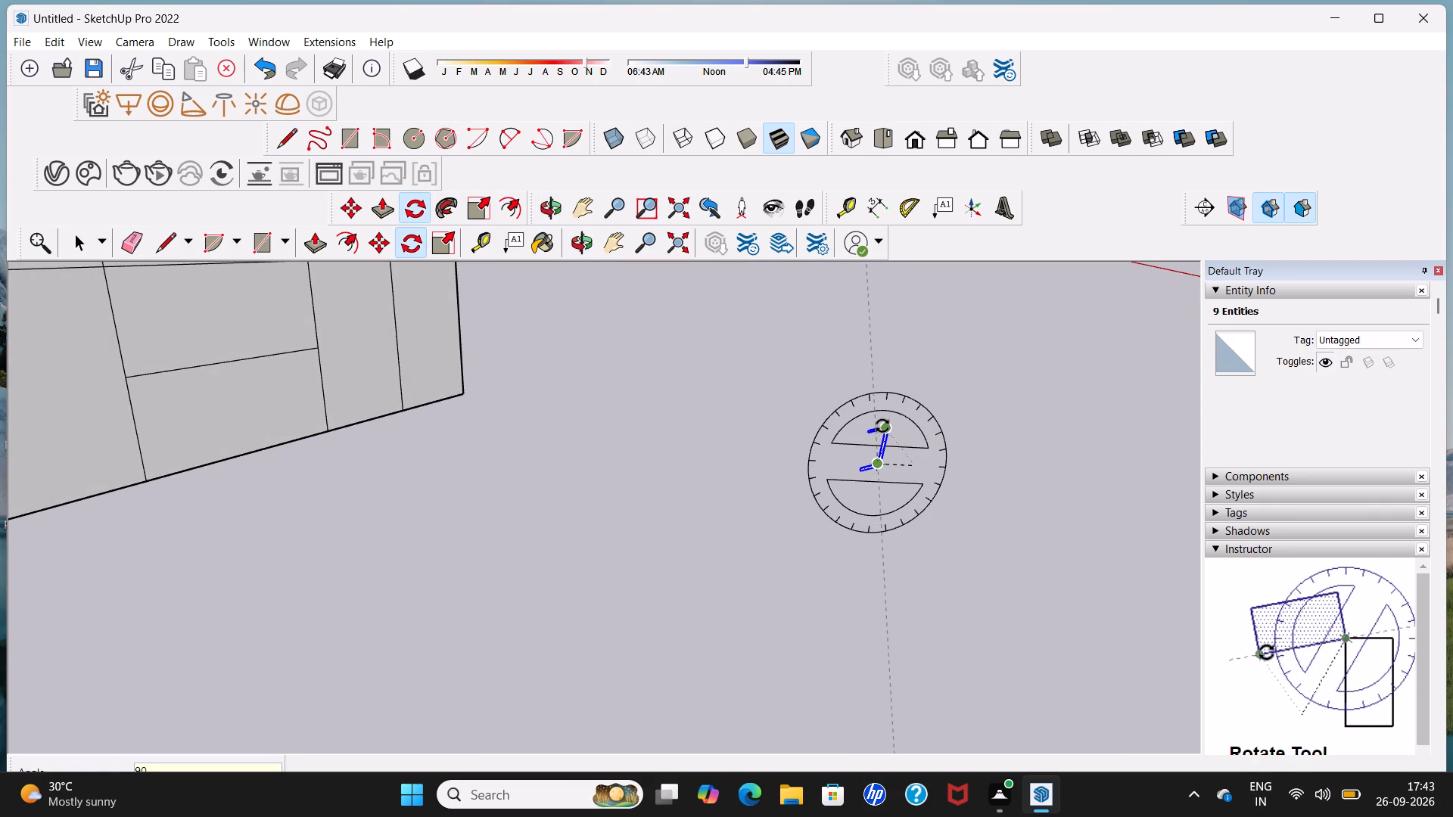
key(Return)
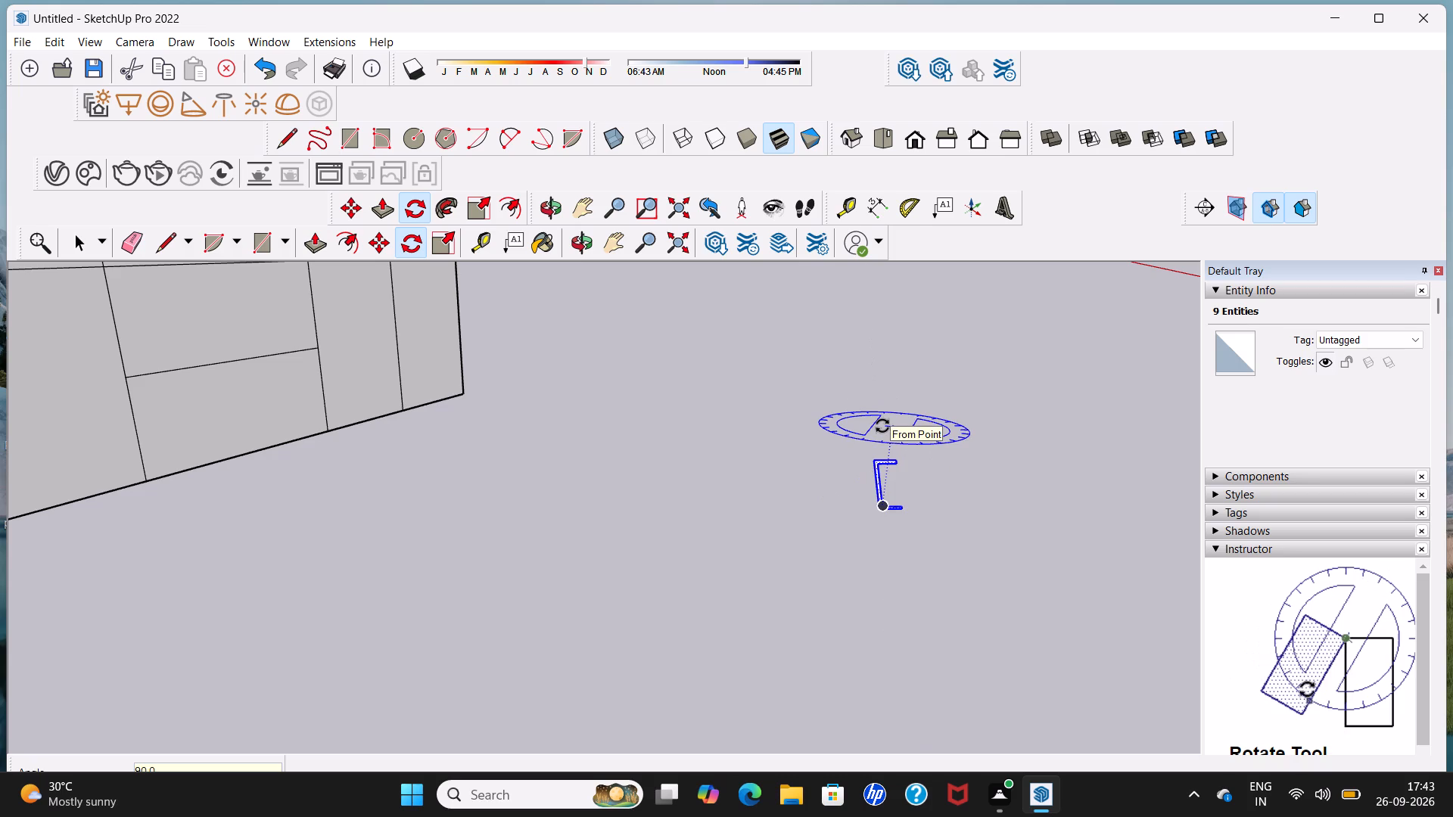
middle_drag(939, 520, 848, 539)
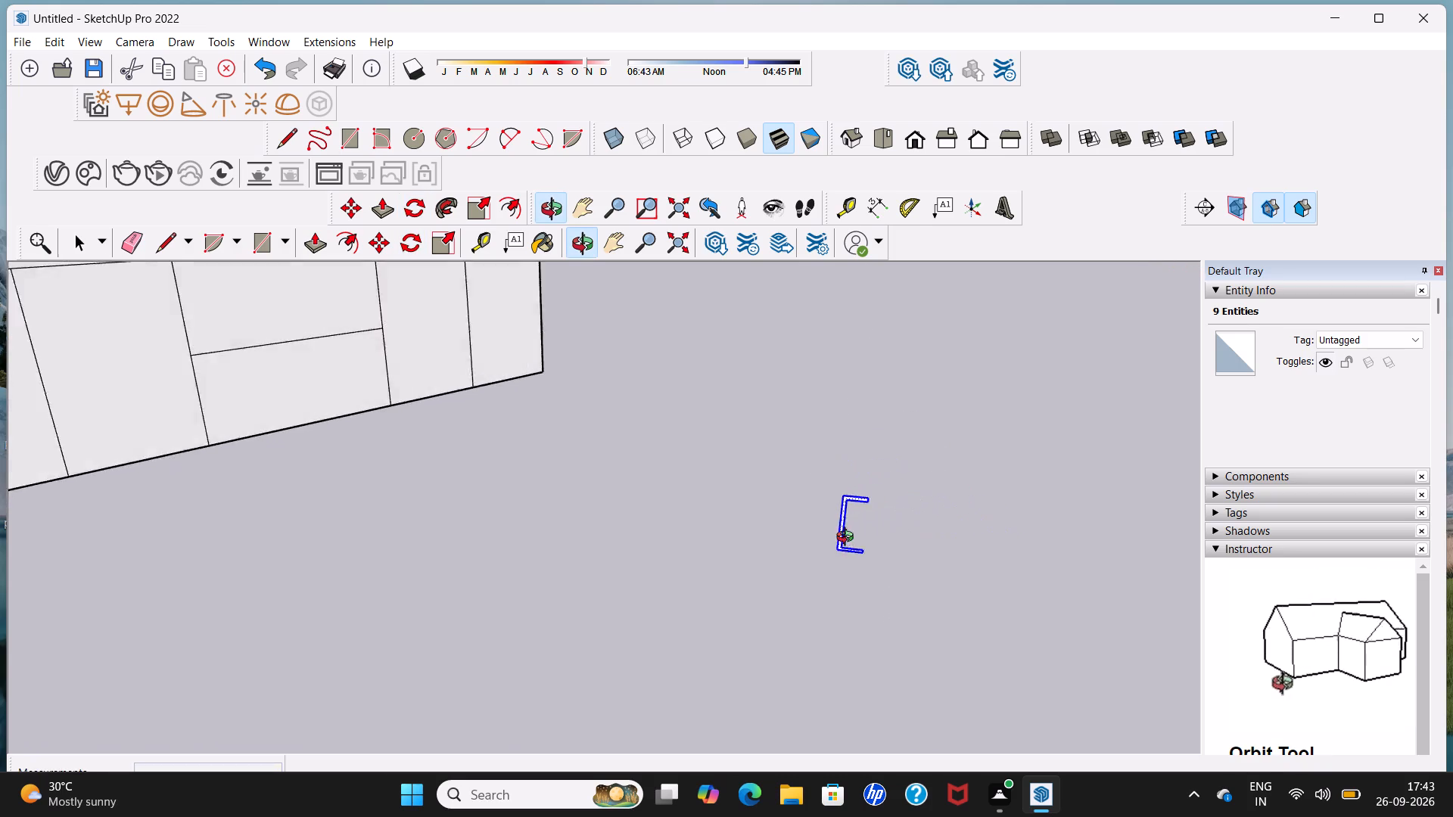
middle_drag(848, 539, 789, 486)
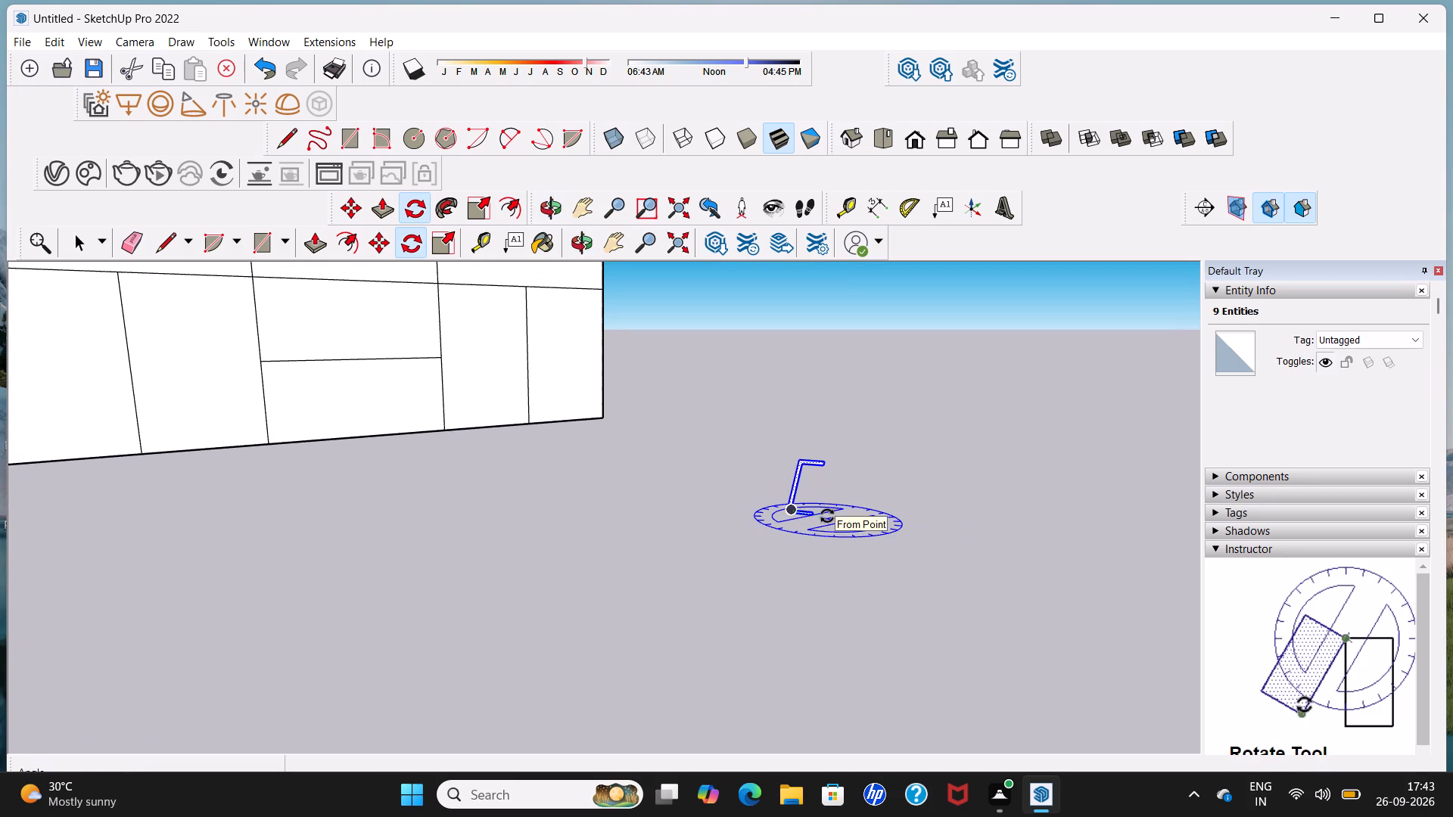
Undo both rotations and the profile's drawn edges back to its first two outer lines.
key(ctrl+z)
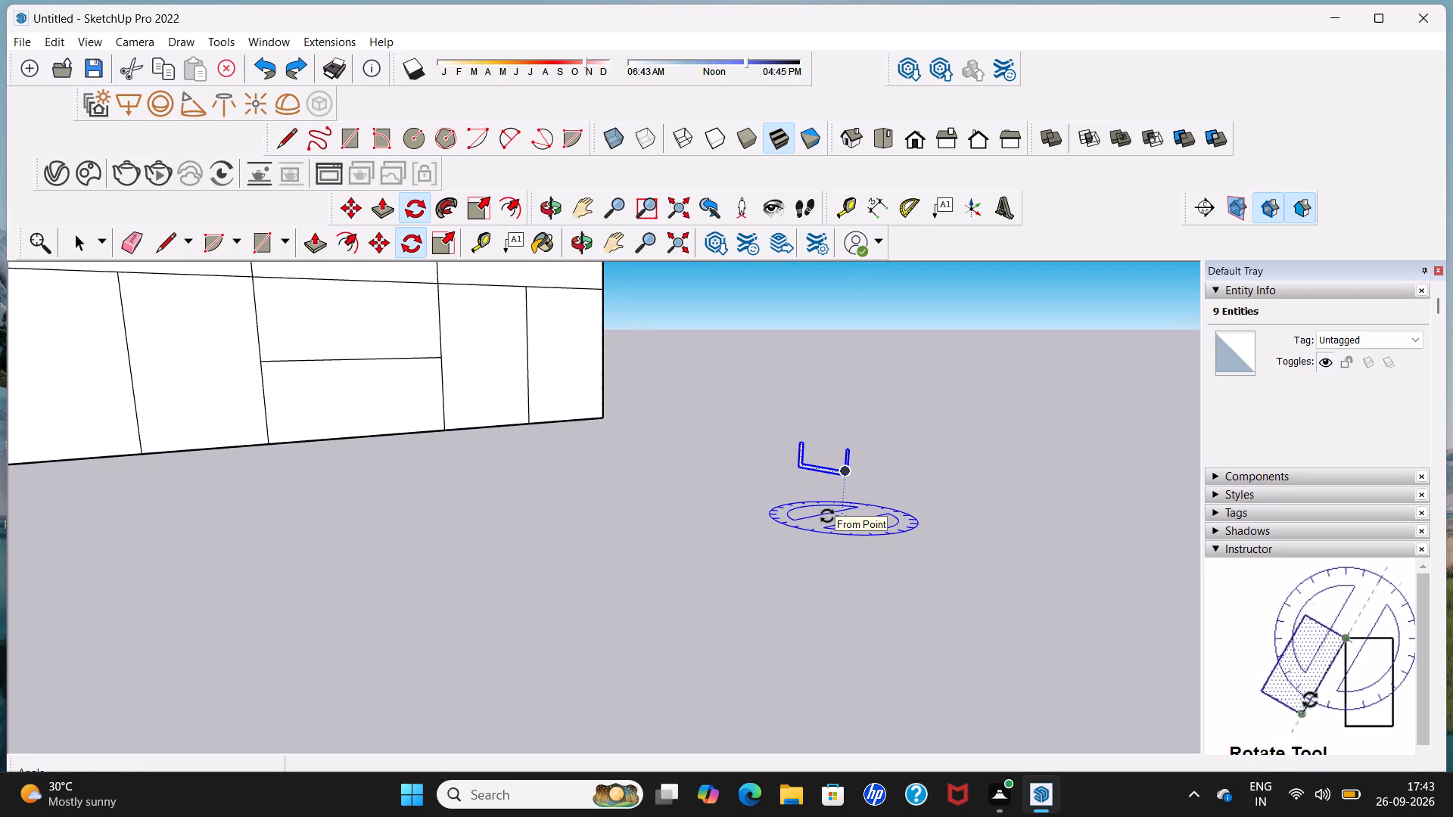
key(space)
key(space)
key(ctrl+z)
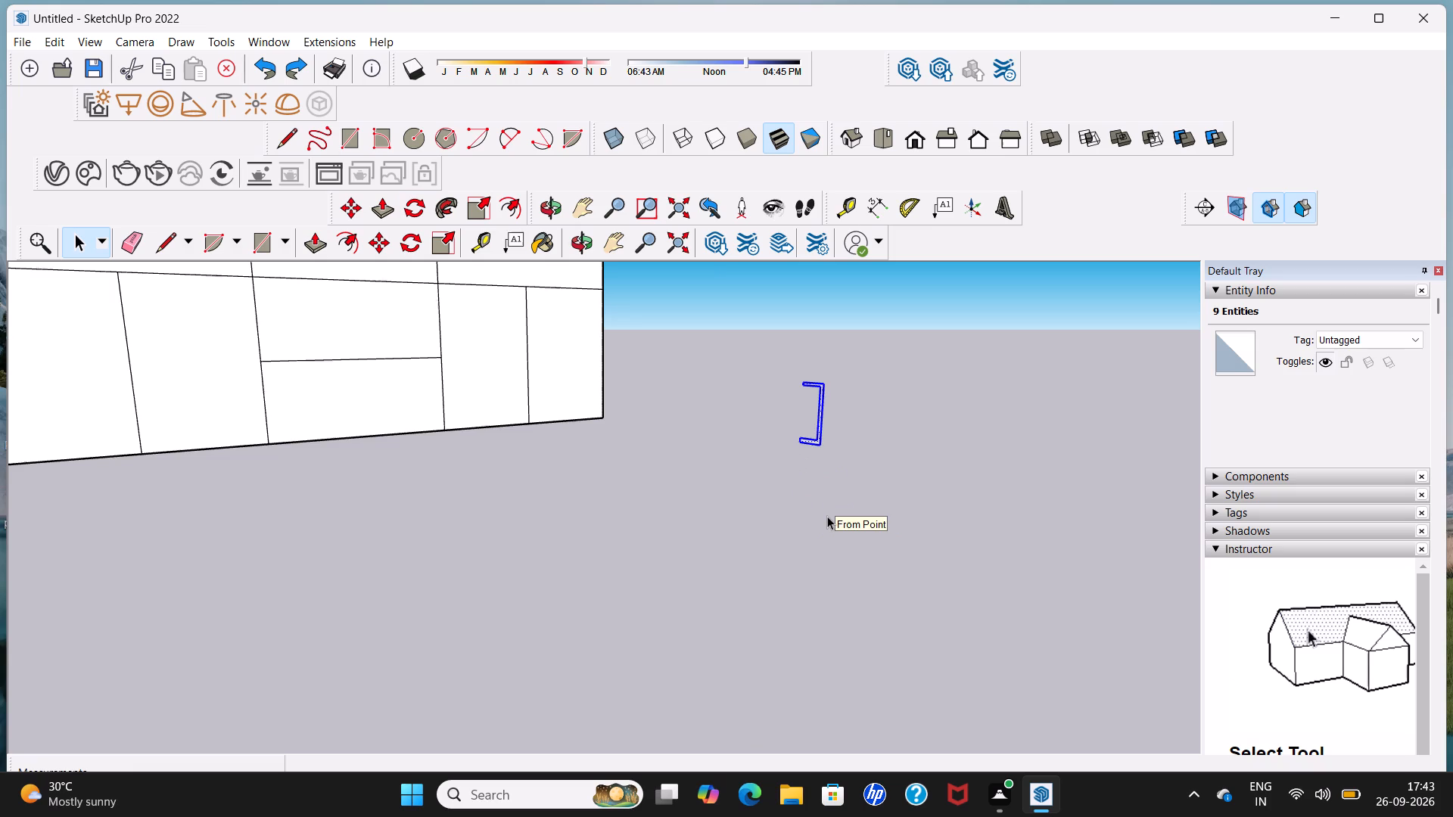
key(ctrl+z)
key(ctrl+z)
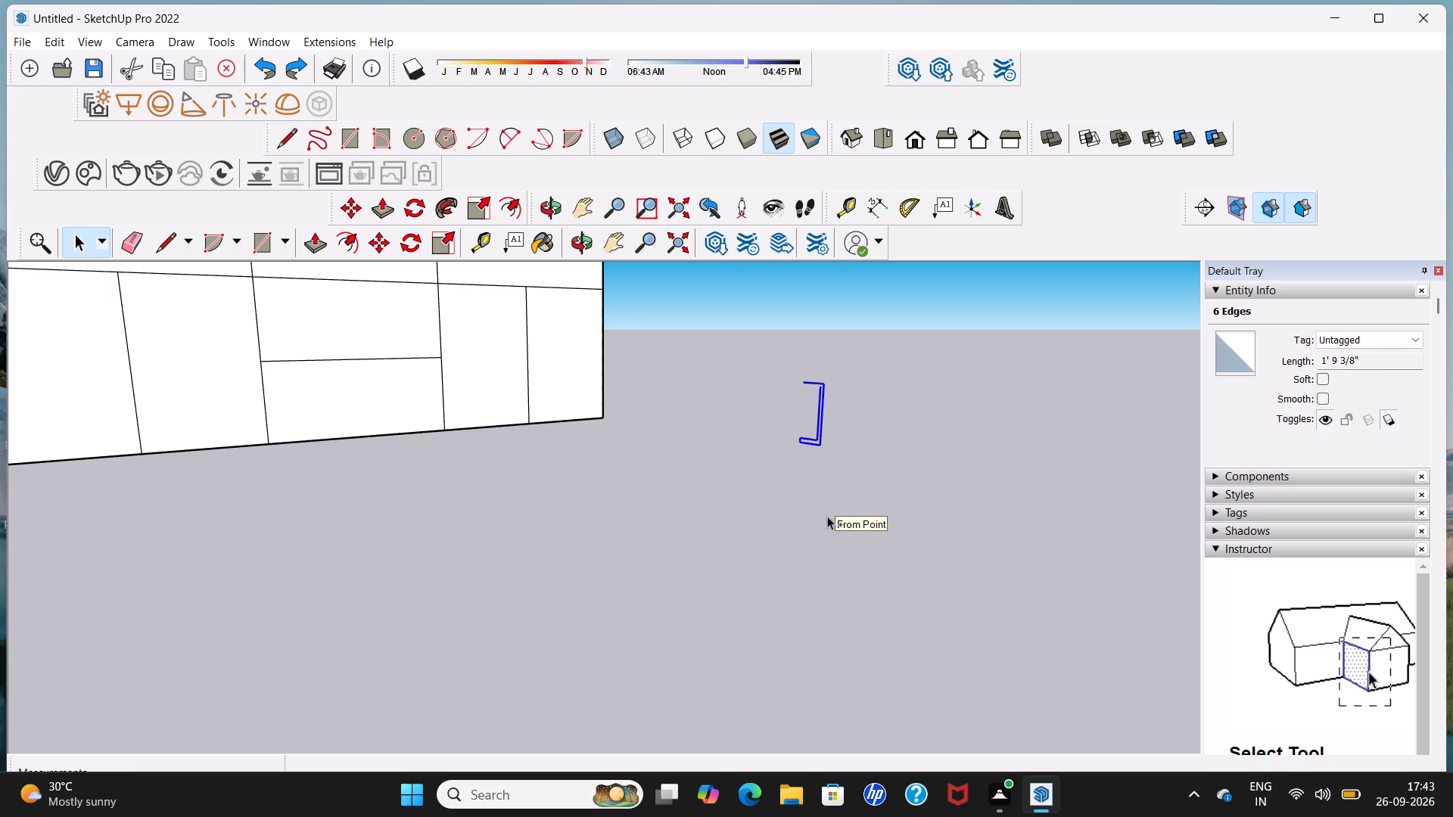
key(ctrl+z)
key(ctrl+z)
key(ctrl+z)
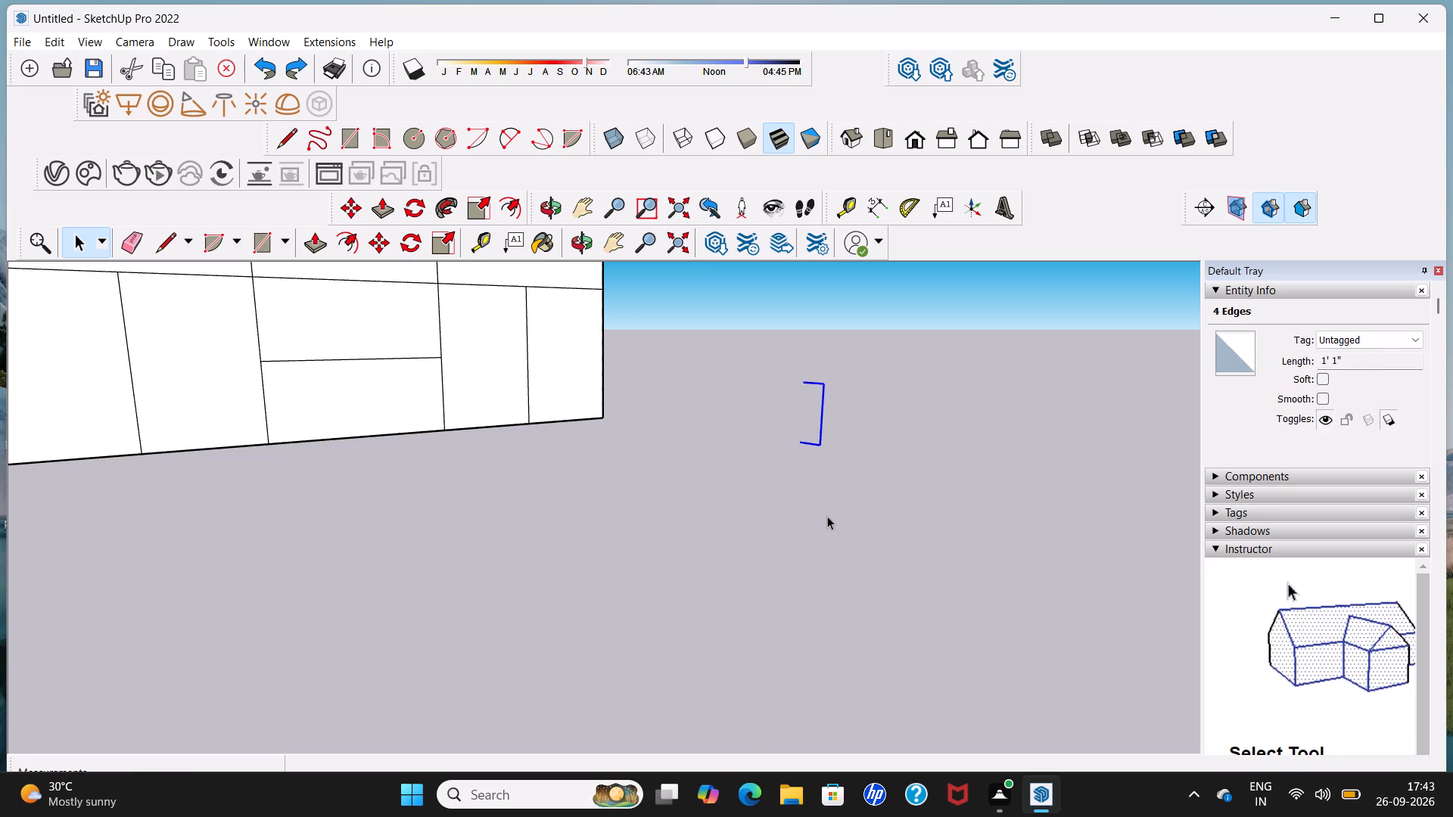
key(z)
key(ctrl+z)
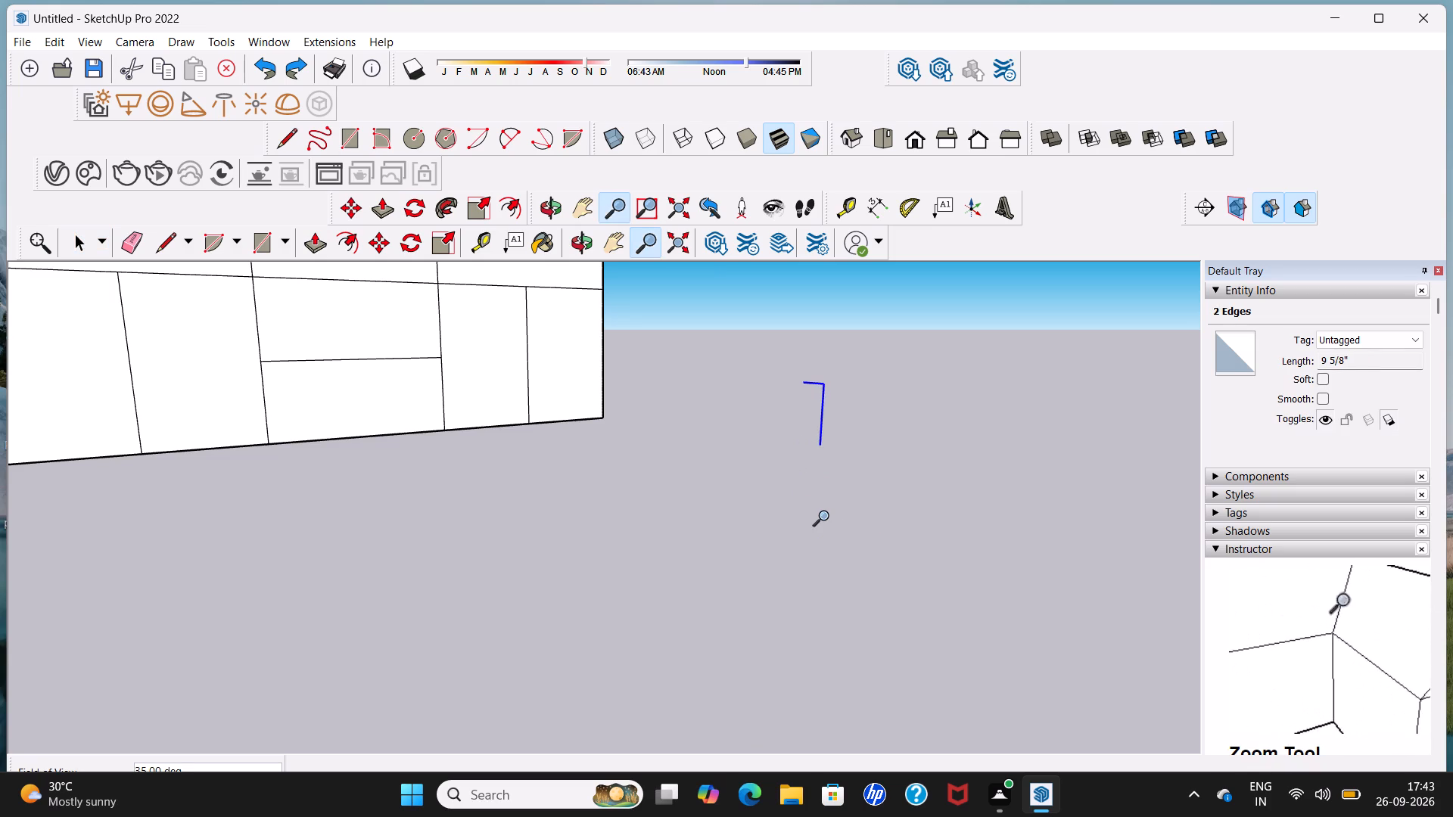
Undo the remaining two outer lines of the profile beside the cabinet.
key(ctrl+z)
key(ctrl+z)
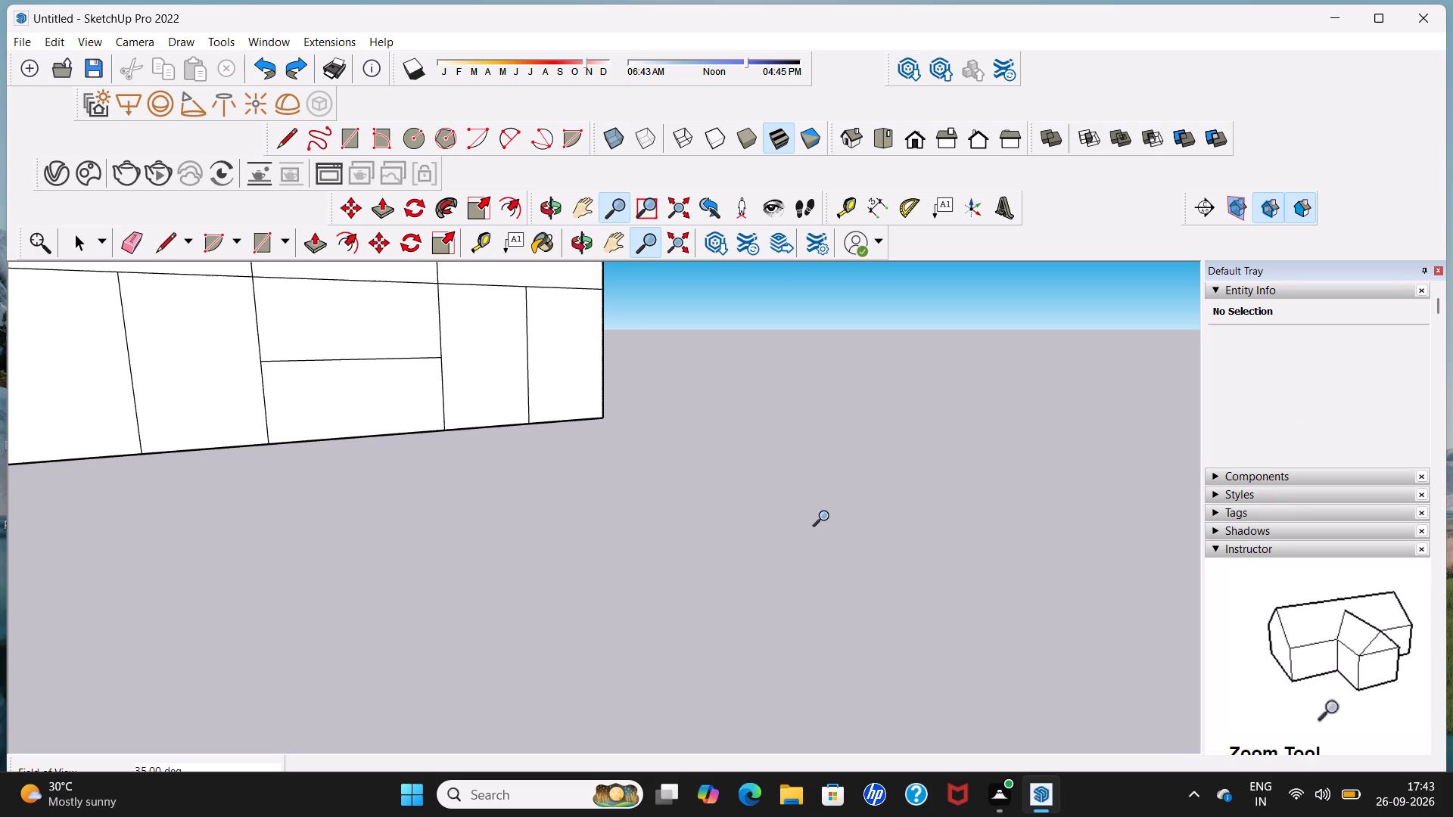
scroll(823, 515, down, 6)
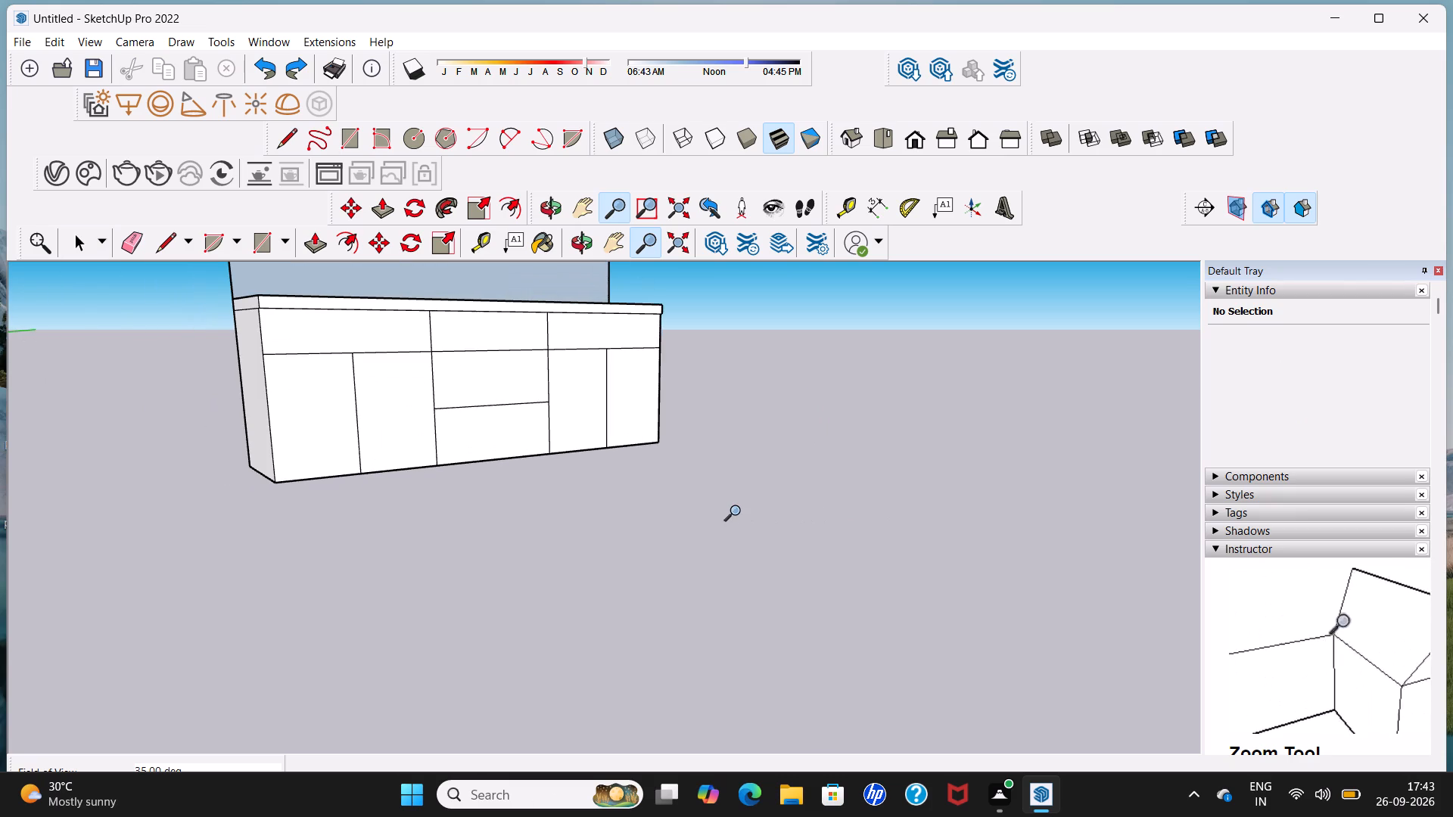
key(space)
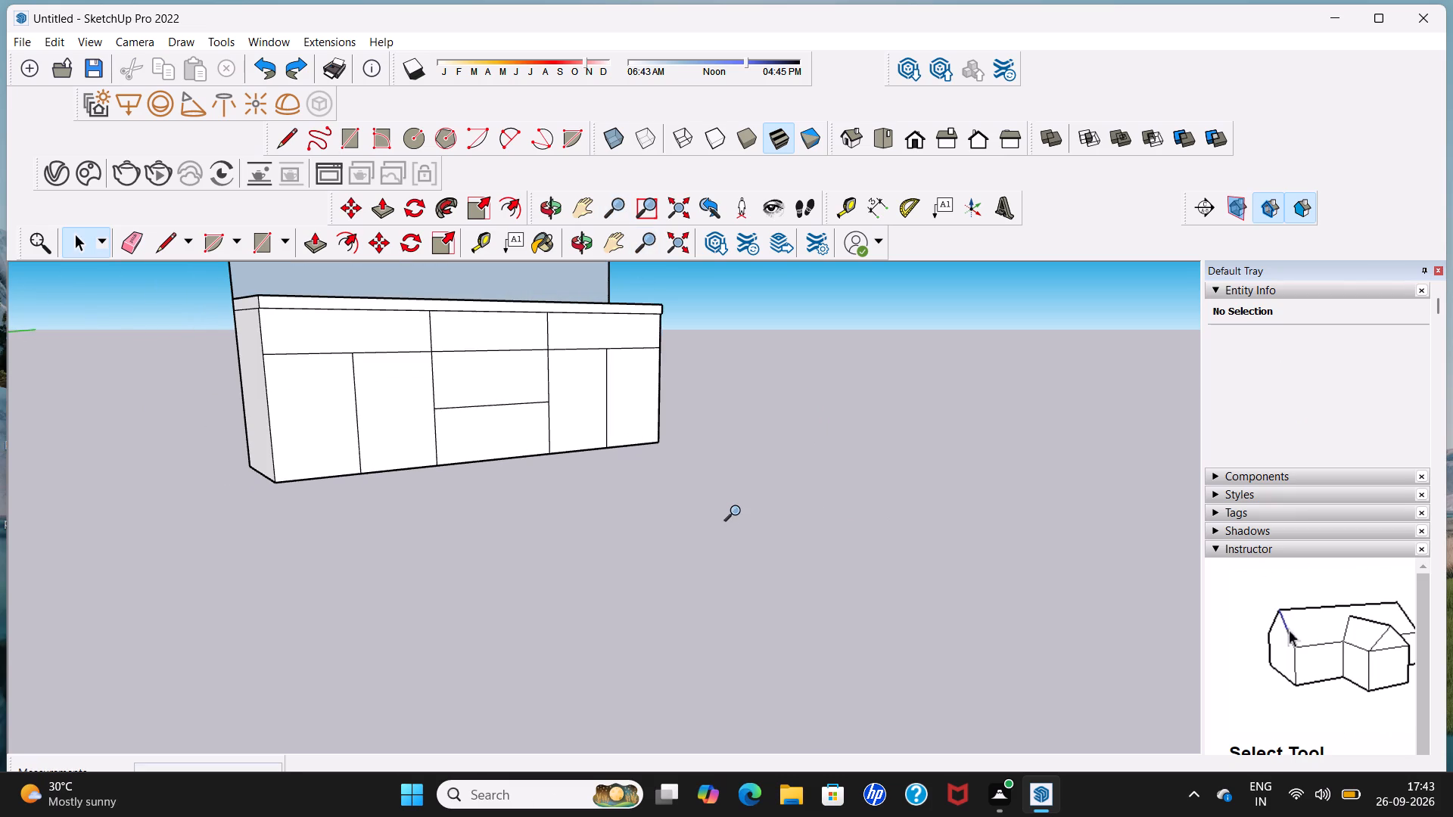
Draw a narrow handle outline about 1 3/8" wide and 7" tall on the leftmost door, against its joint with the neighbouring door.
scroll(365, 347, up, 2)
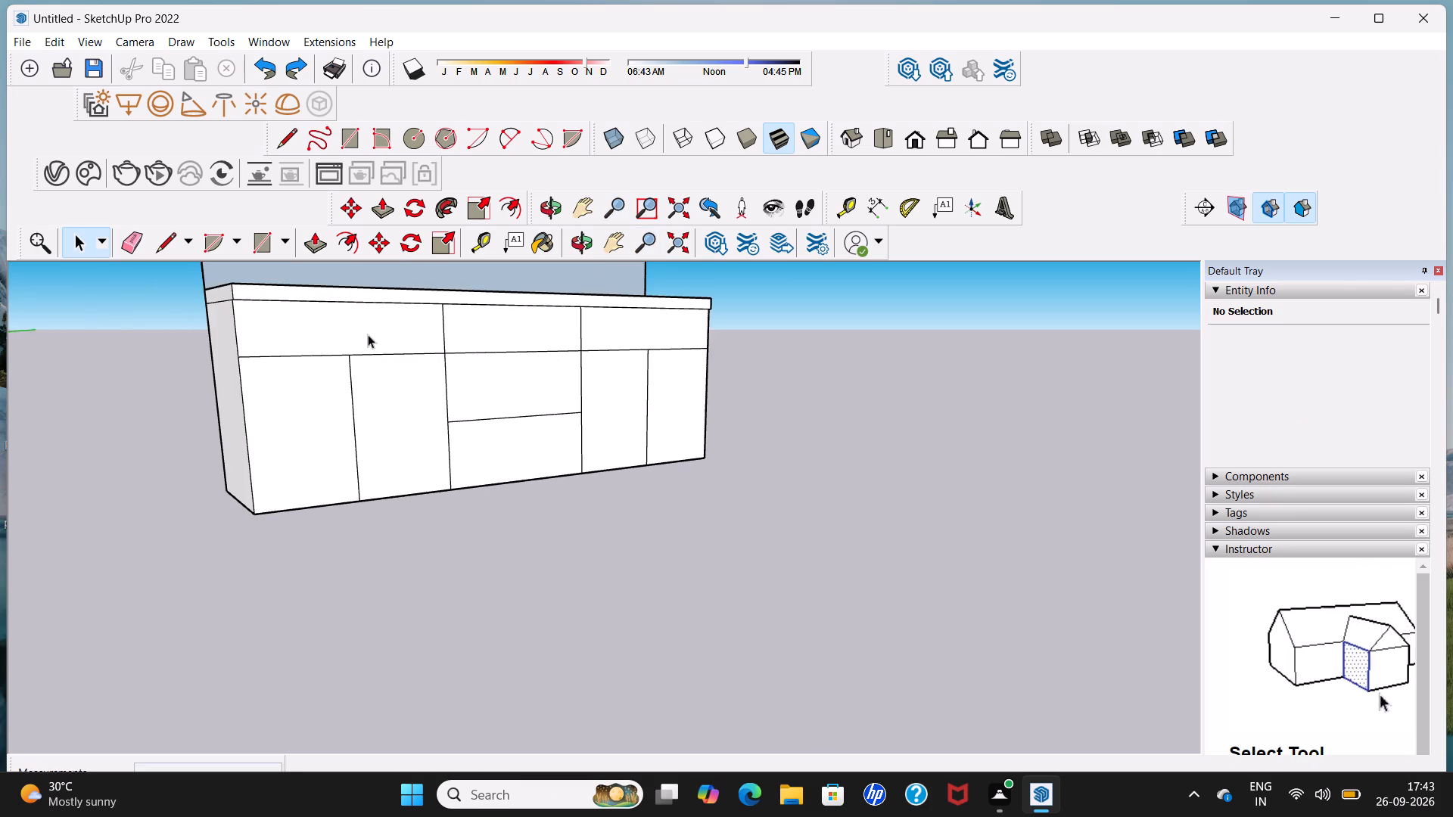
click(281, 148)
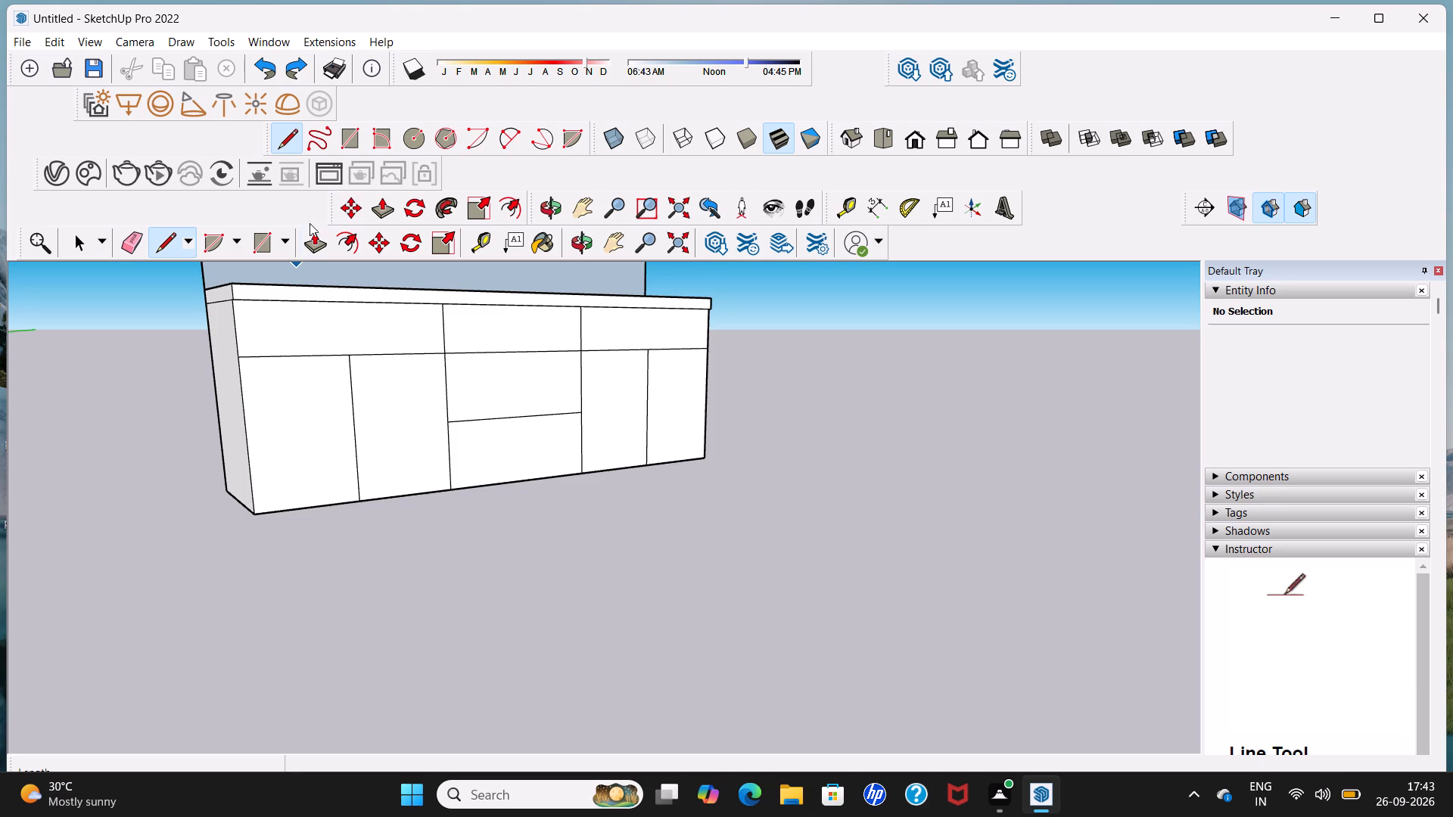
scroll(334, 303, up, 3)
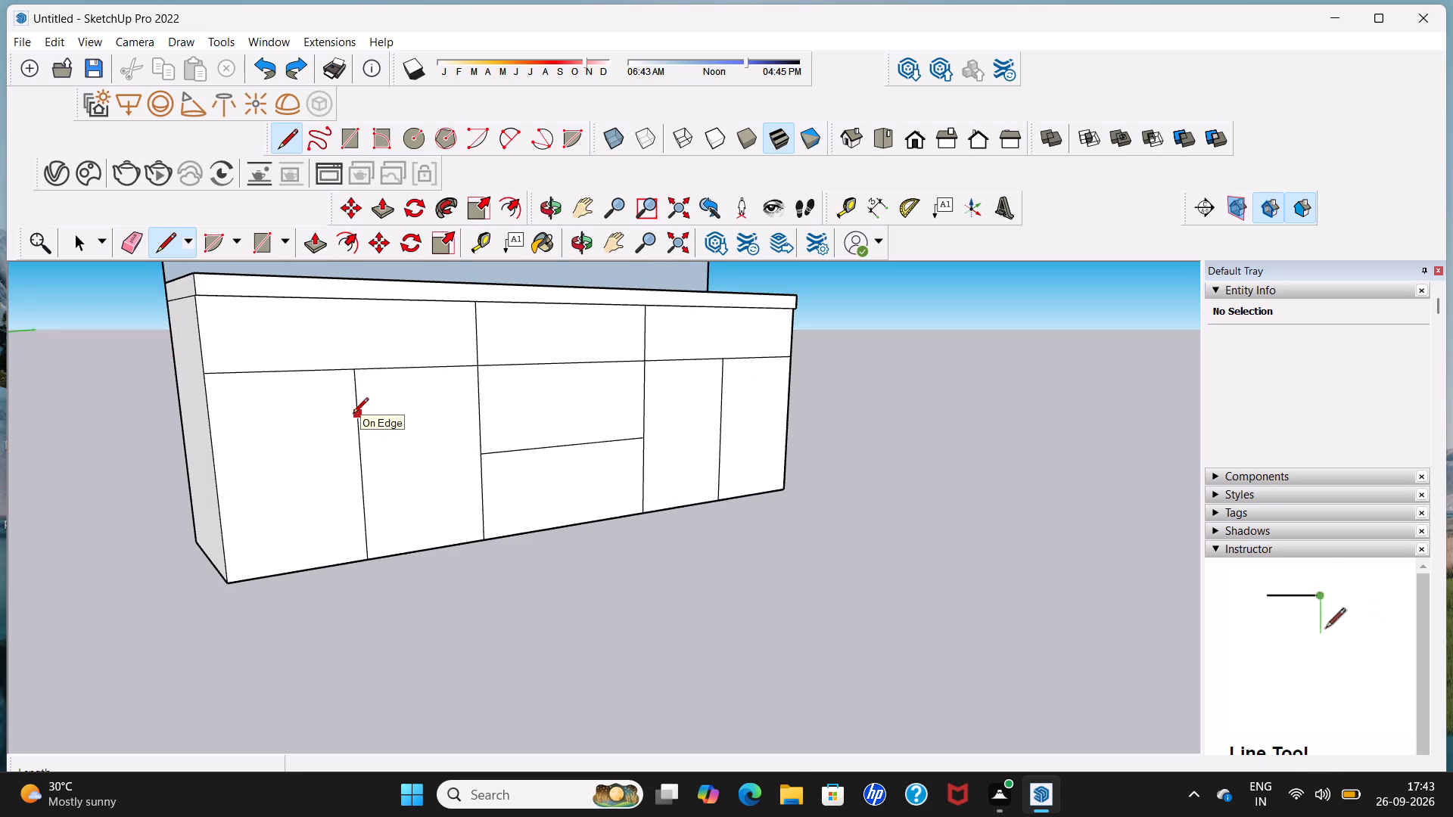
click(353, 415)
scroll(333, 415, up, 5)
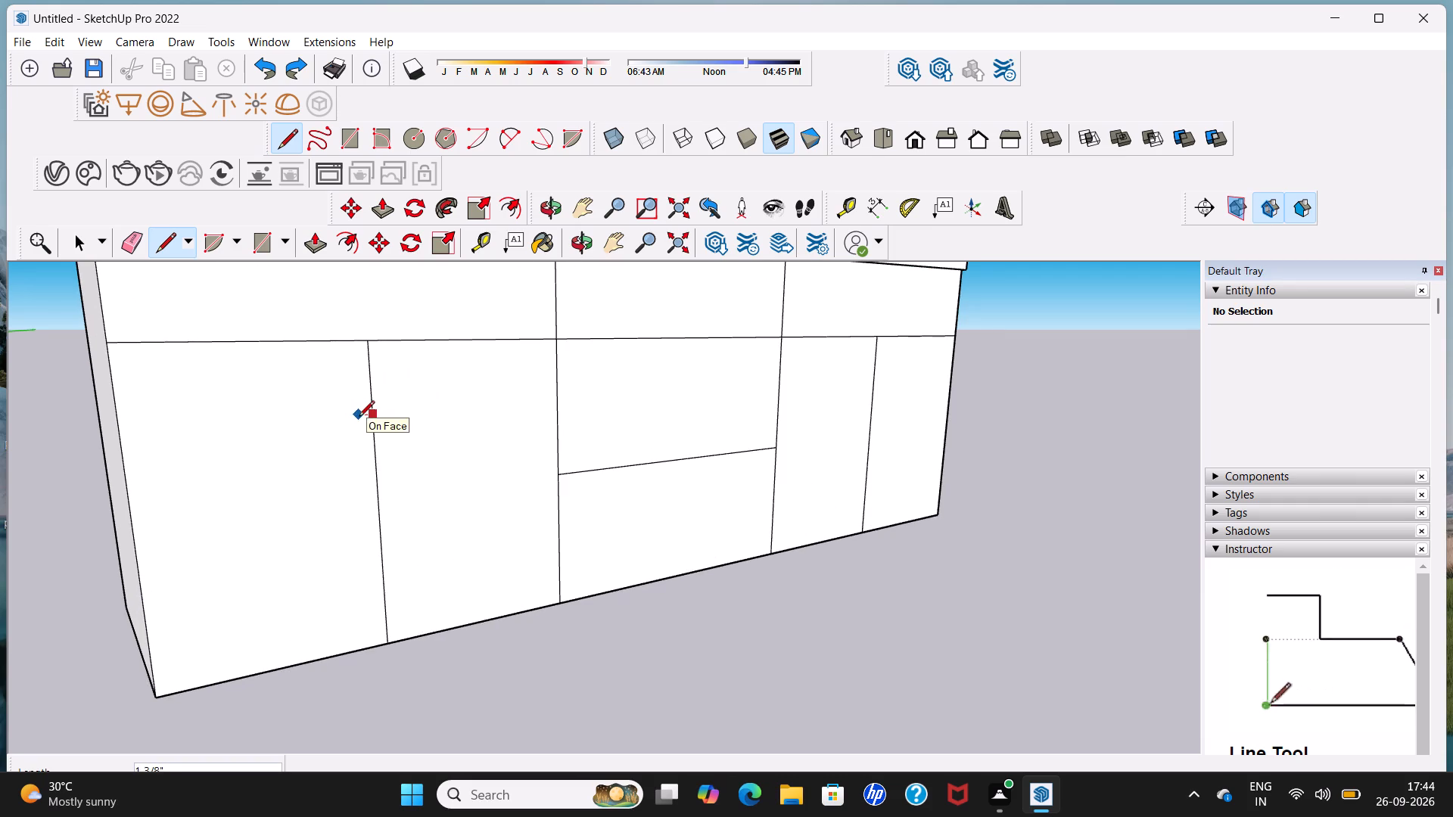
click(359, 418)
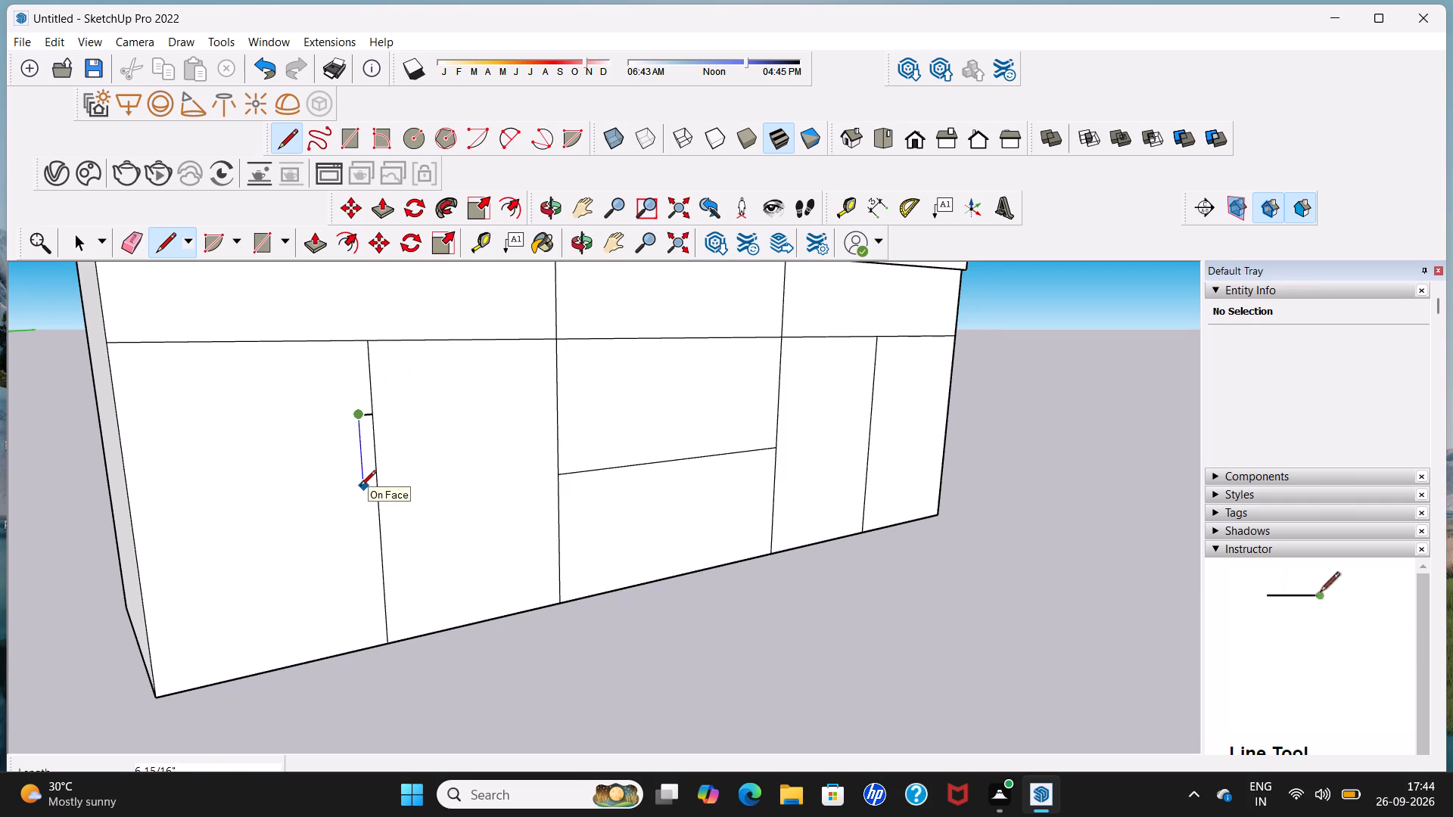
click(360, 489)
click(387, 489)
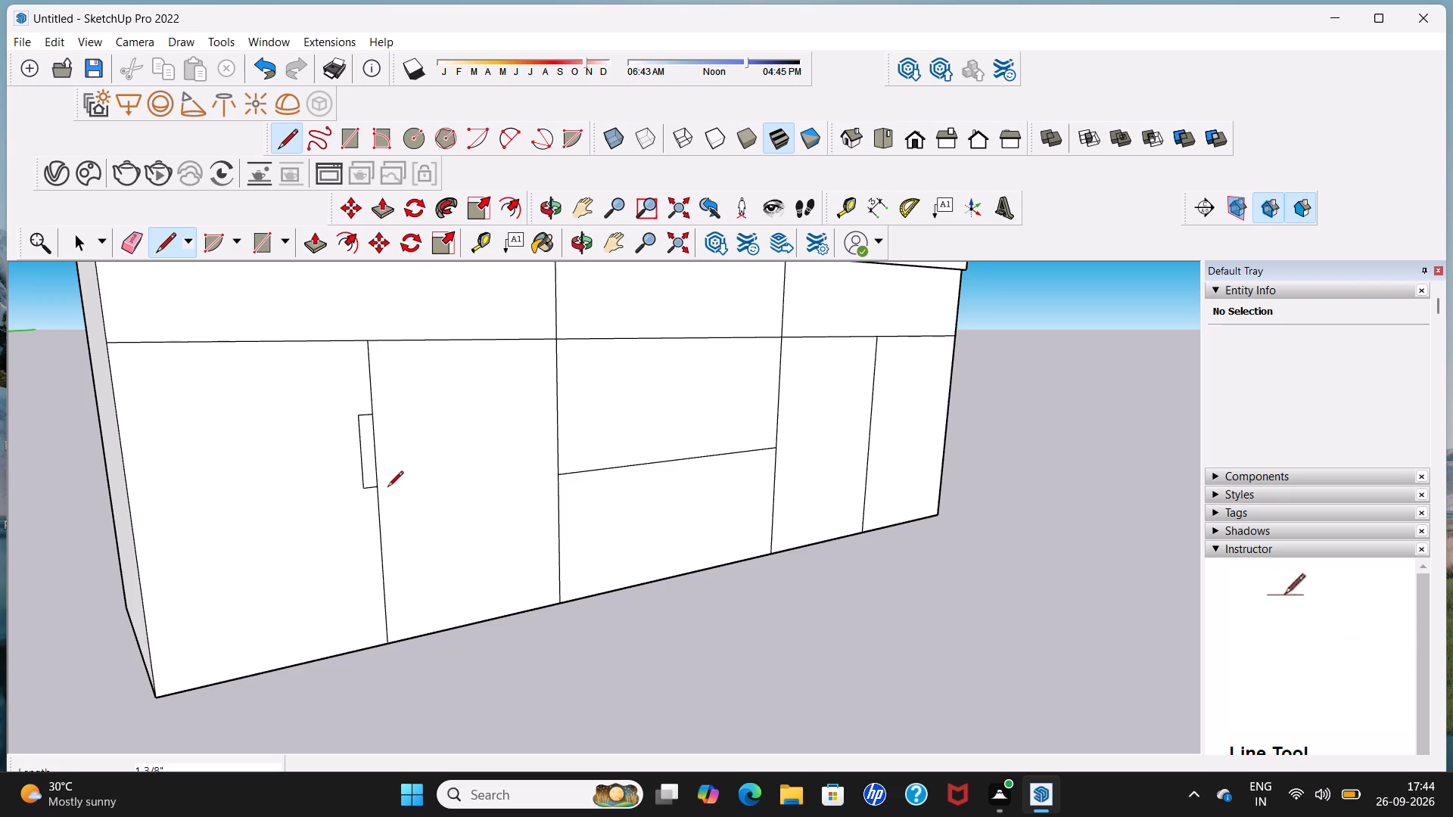
Draw a matching handle outline about 1" wide and 7 1/8" tall on the second door, sharing the same joint line.
click(372, 416)
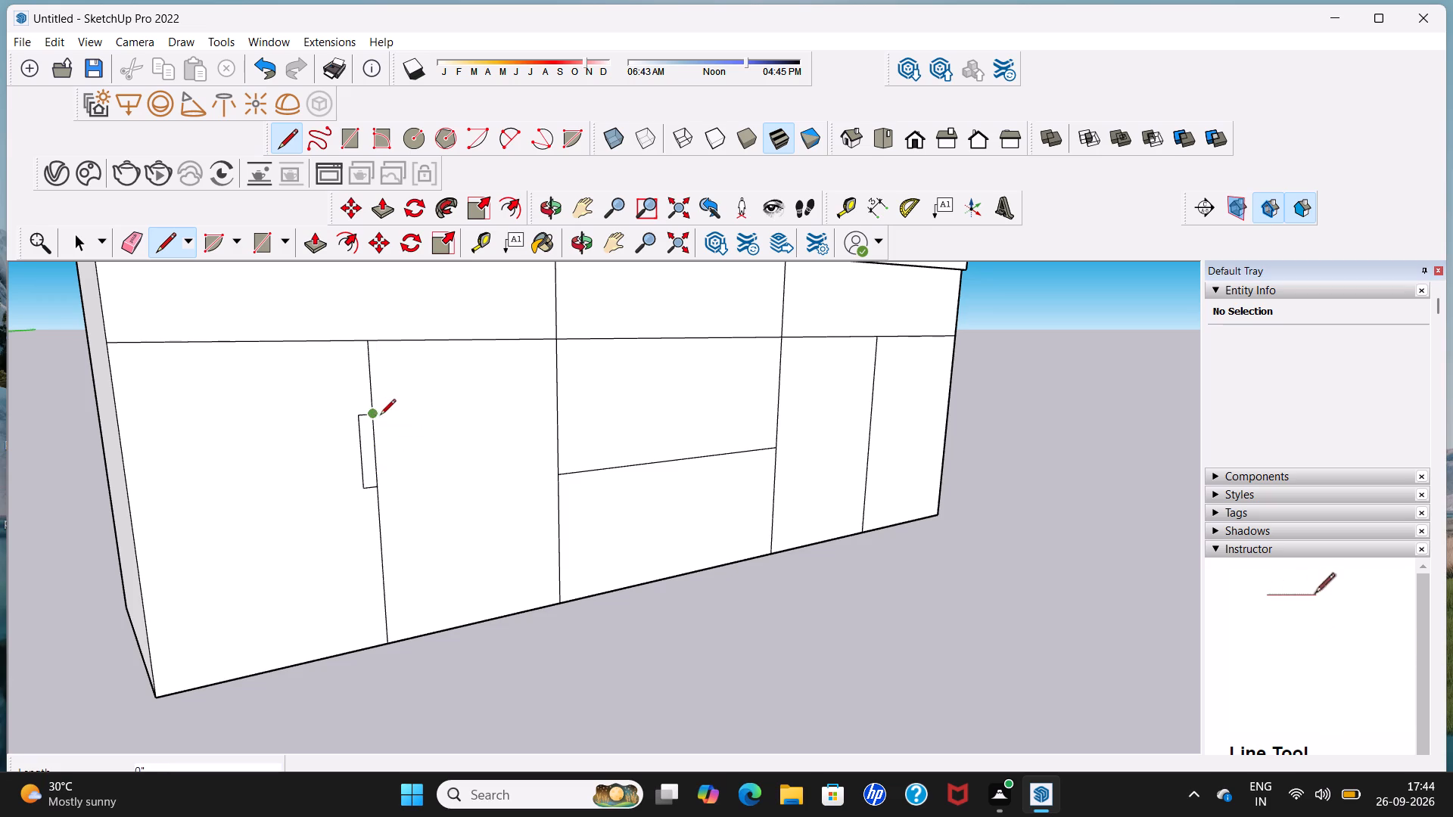
scroll(381, 416, up, 3)
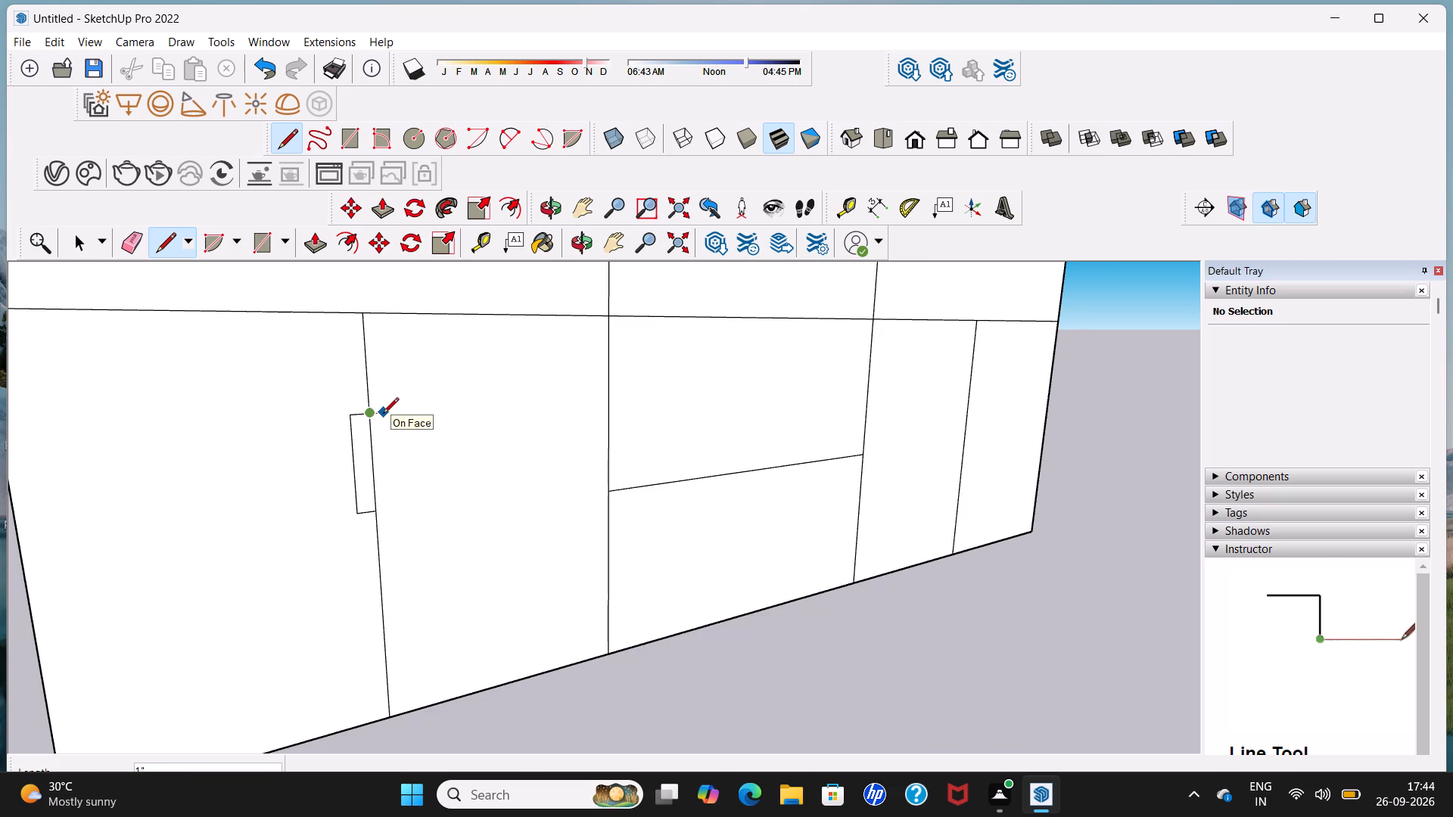
click(383, 415)
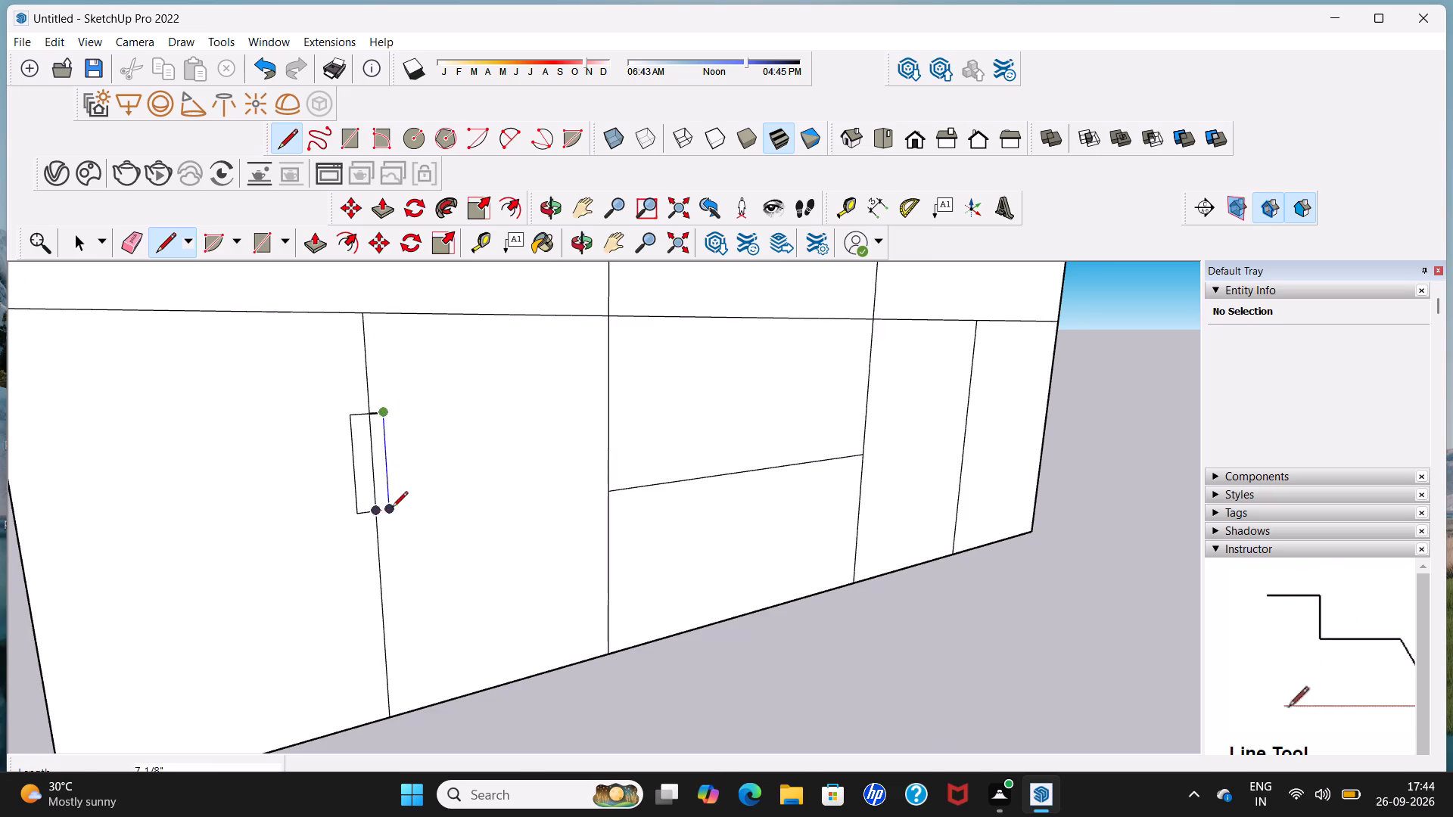
click(392, 508)
click(375, 511)
scroll(381, 502, down, 4)
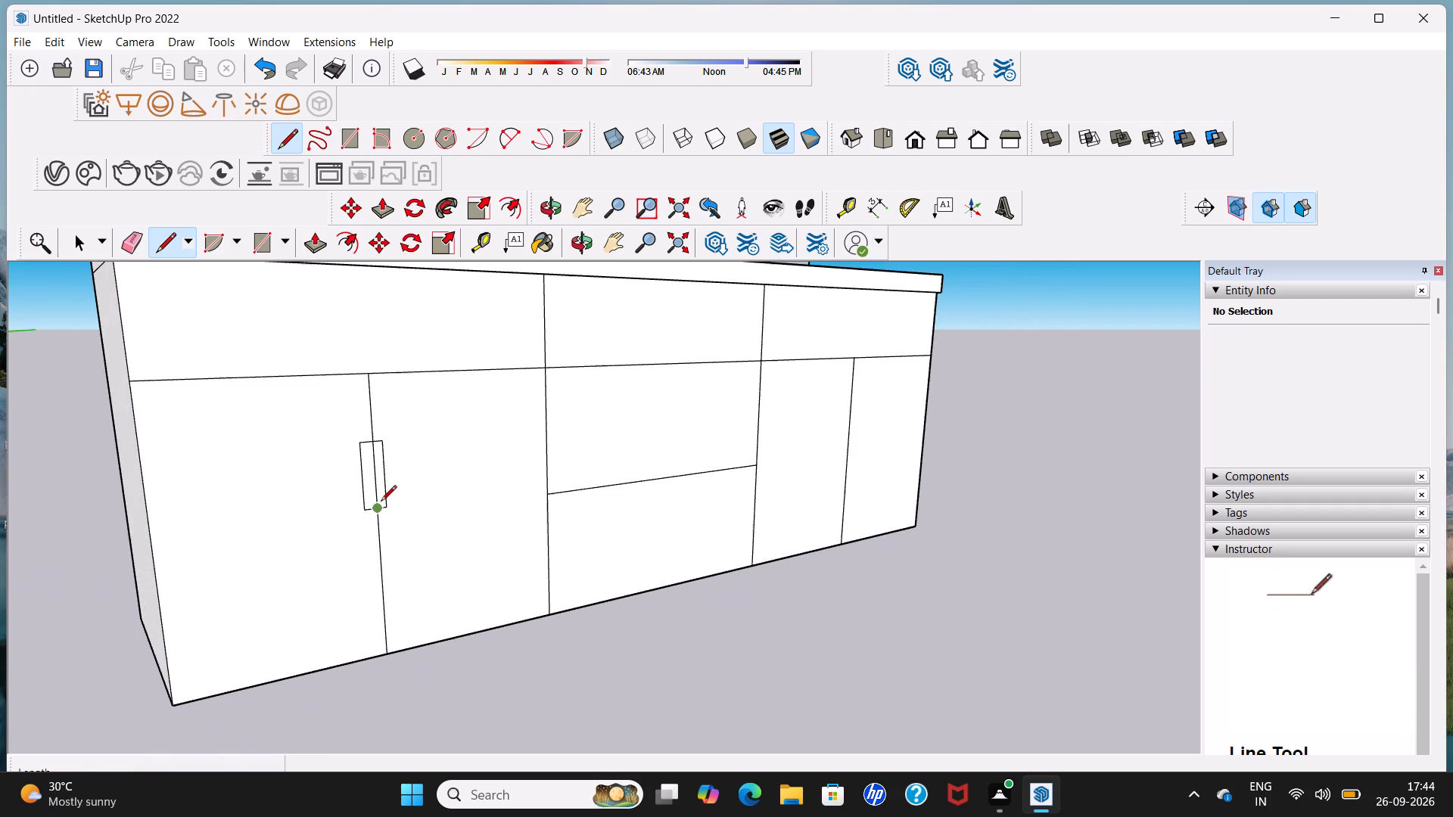
Split the two outer drawer fronts with vertical lines about 10 1/2" long, continuing the door joints up to the countertop.
middle_drag(383, 500, 293, 502)
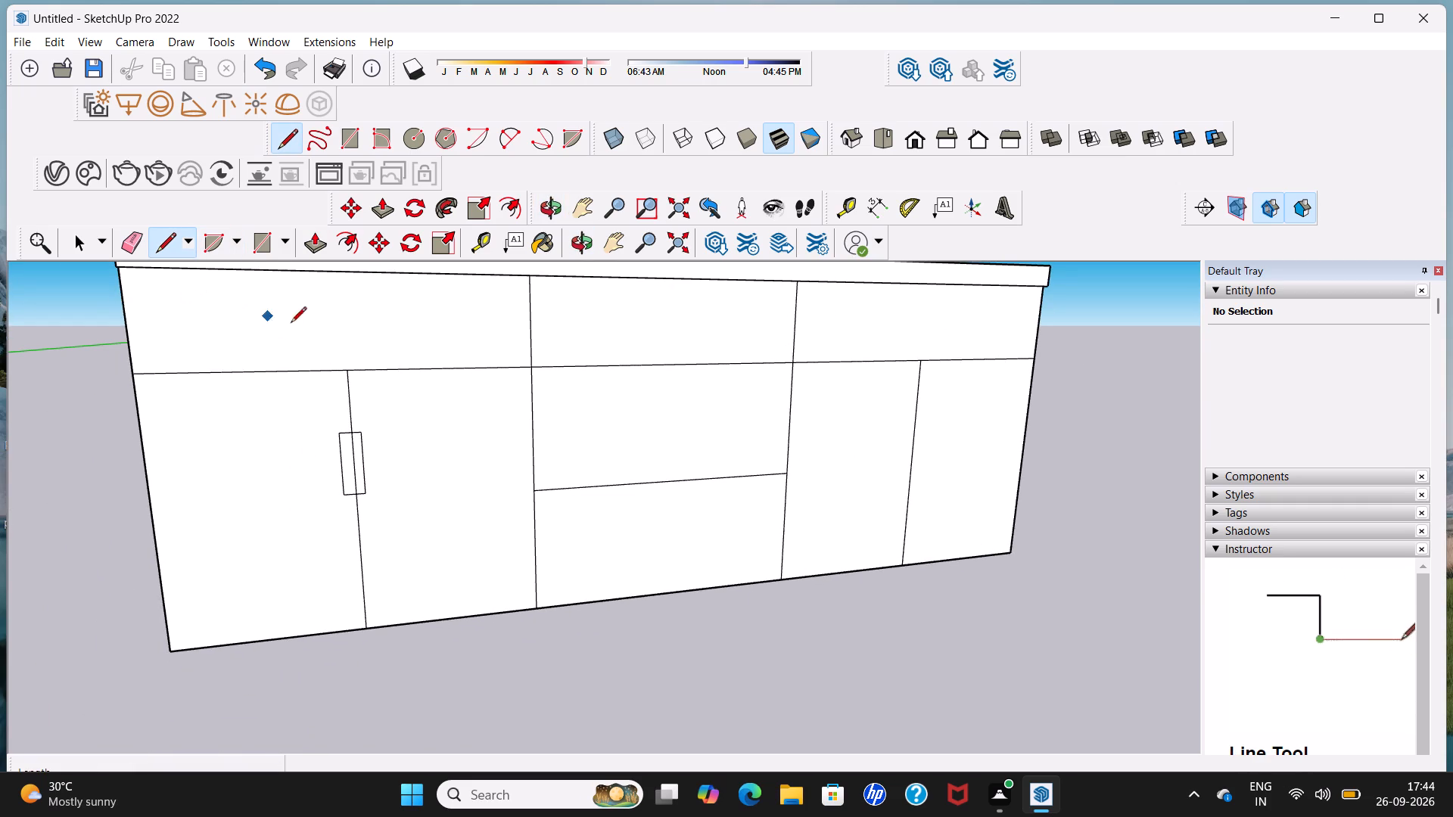
click(343, 276)
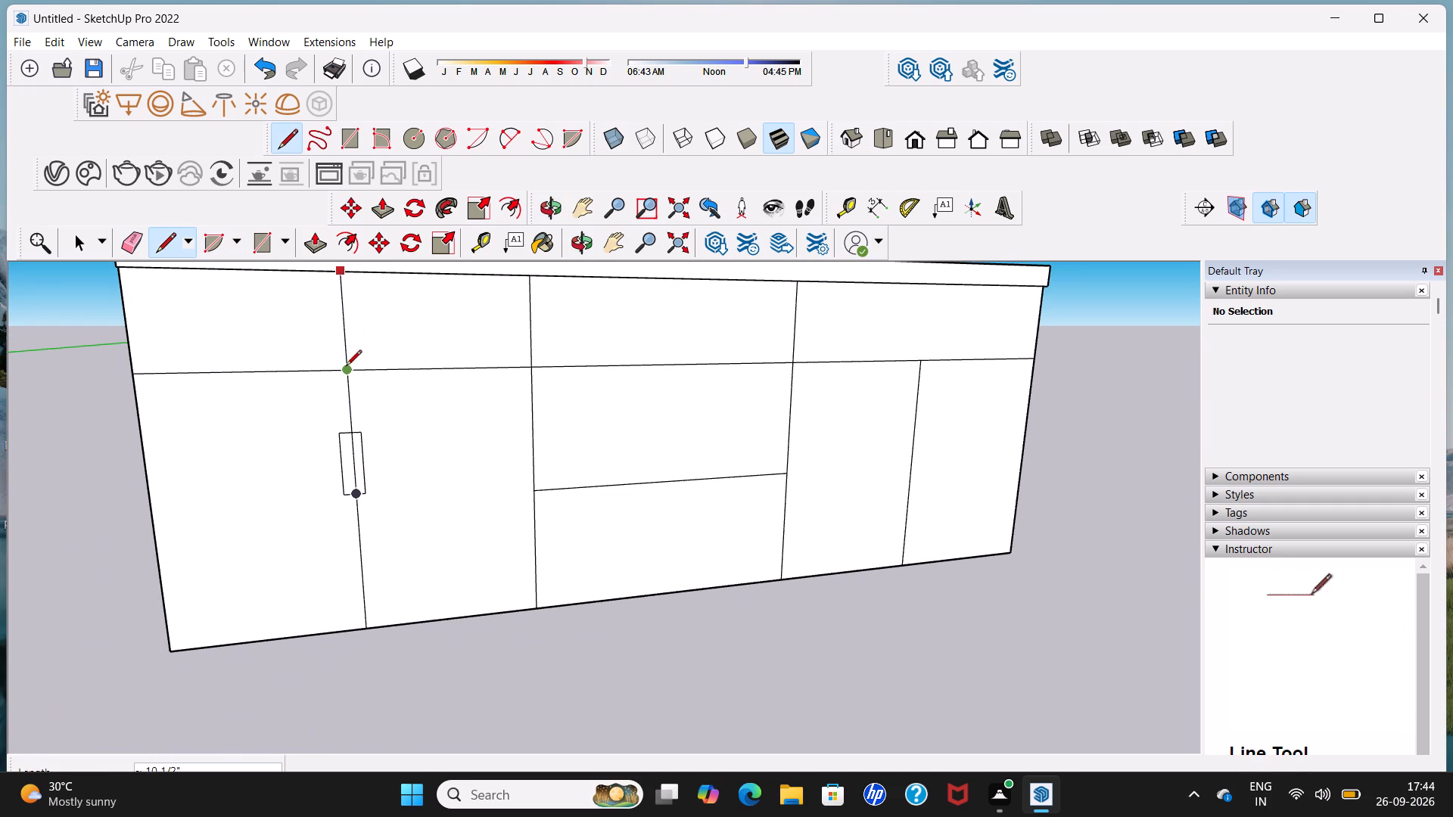
click(346, 377)
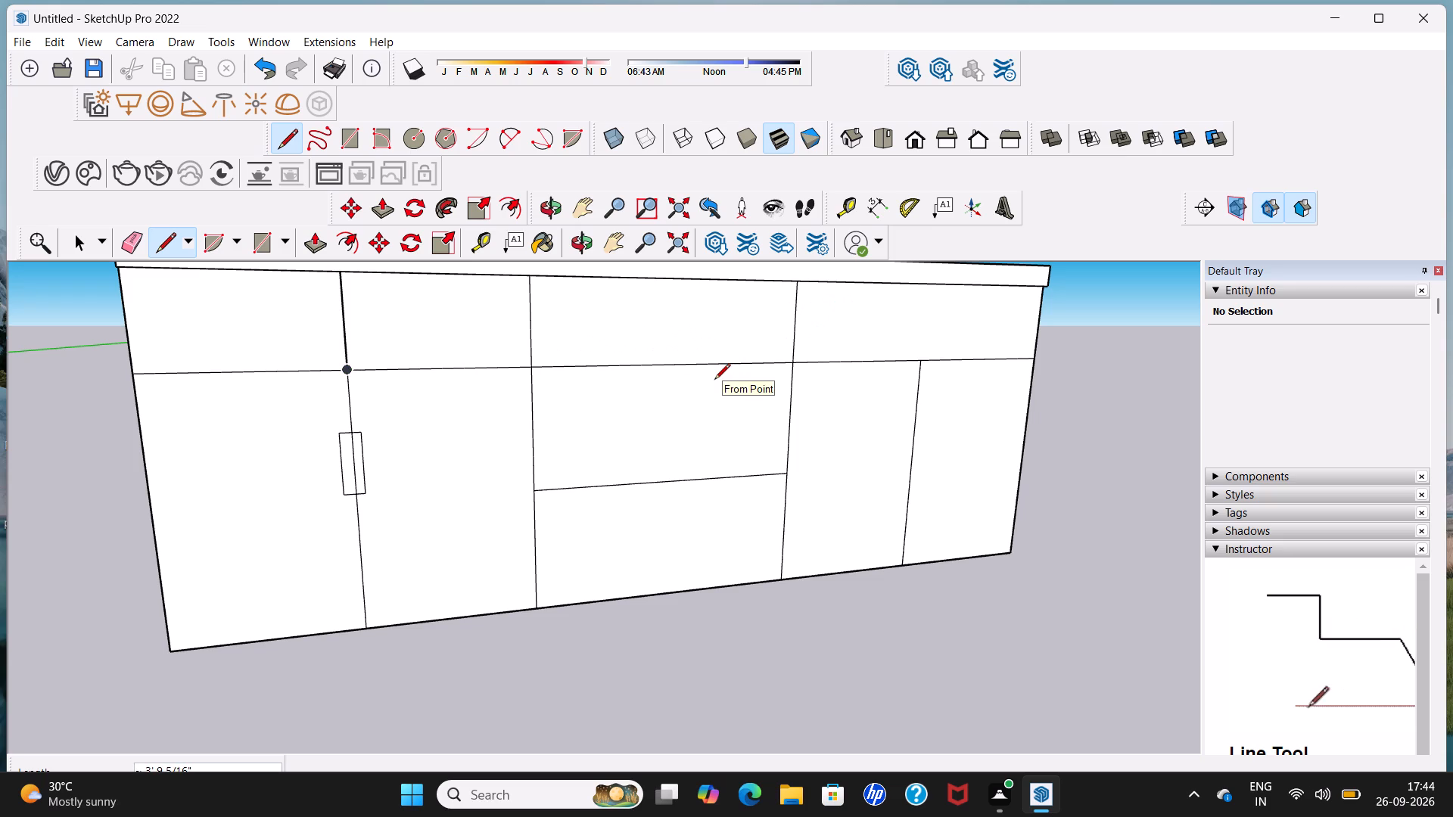
key(space)
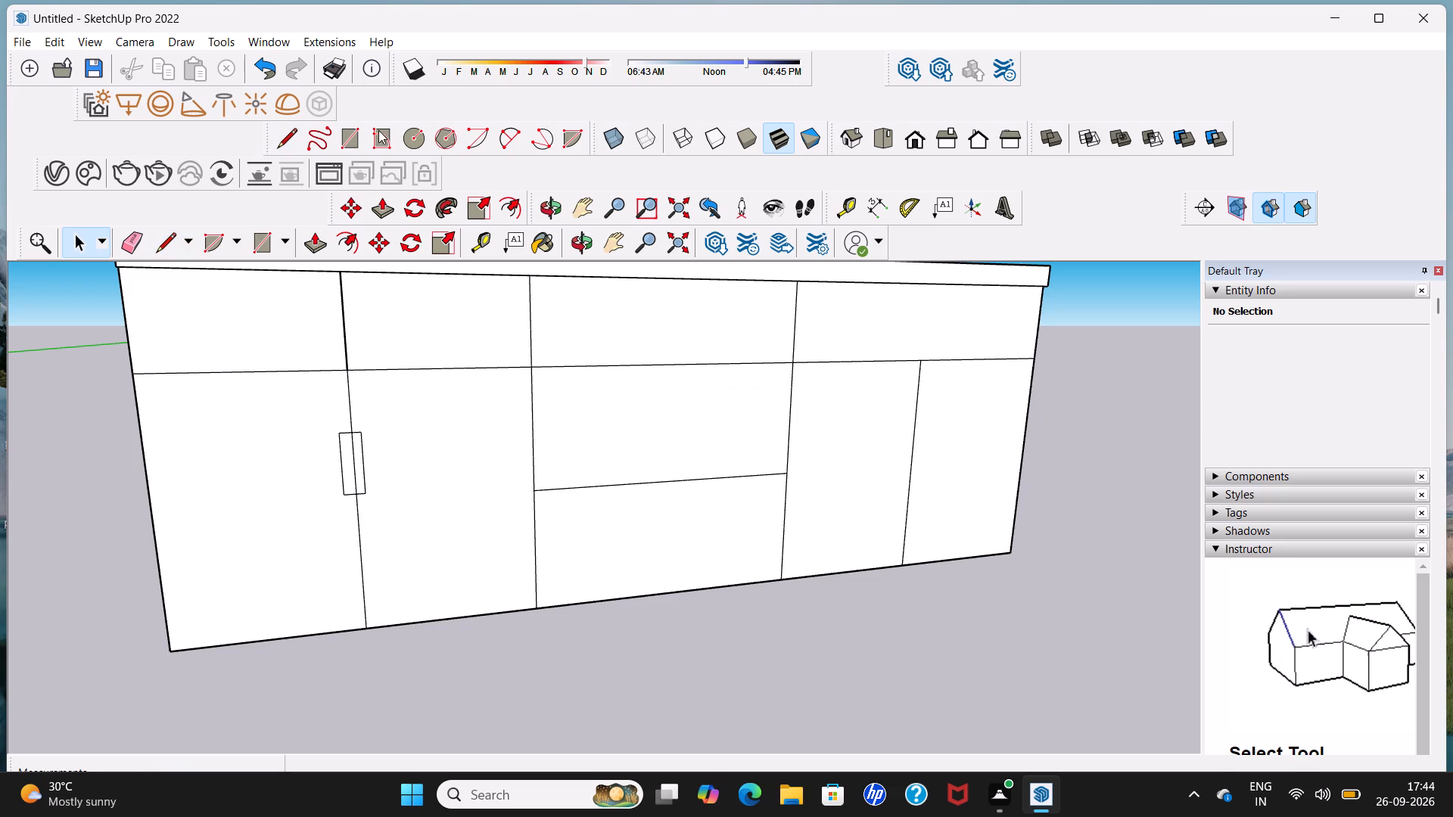
click(294, 138)
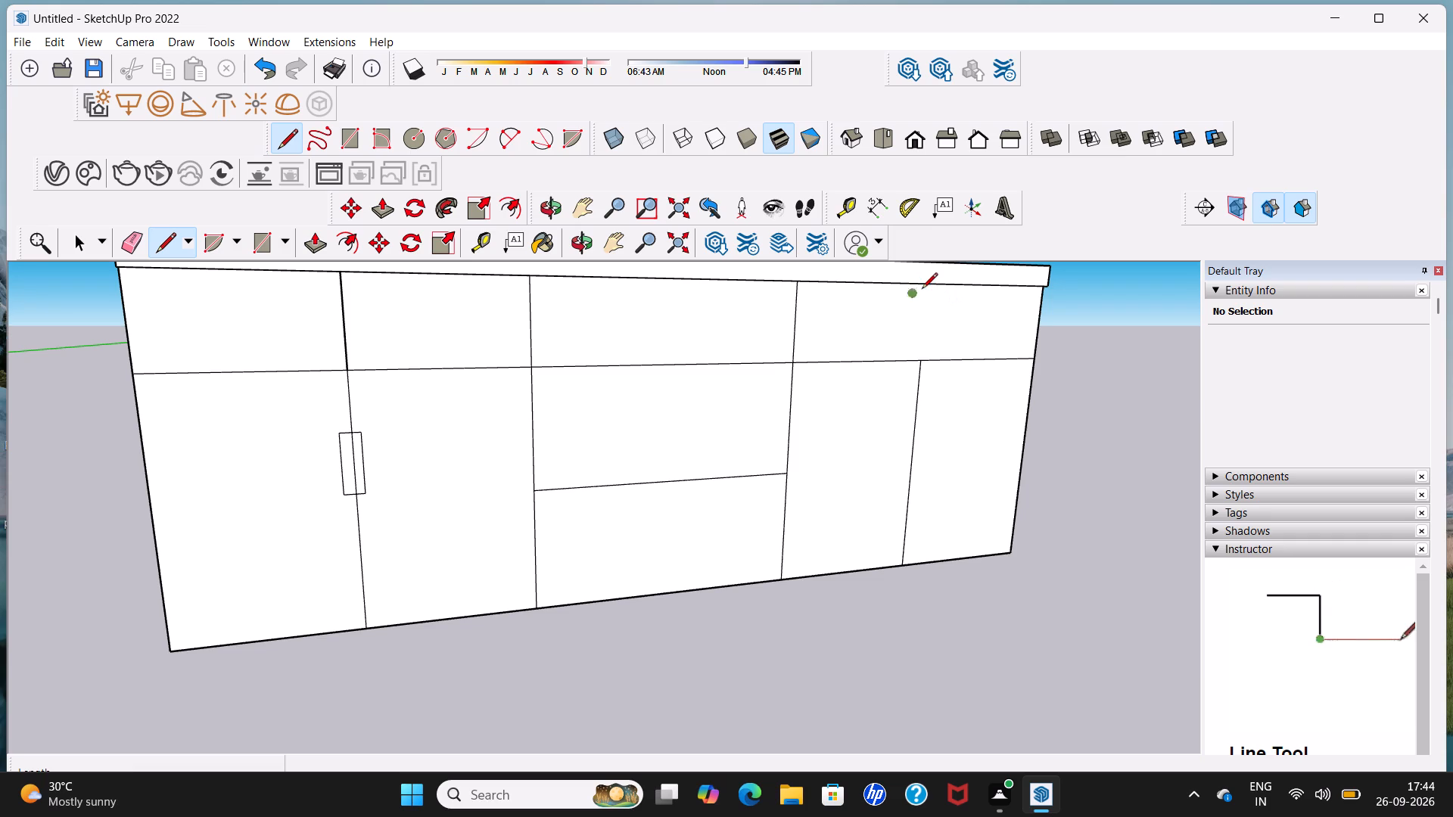
click(920, 365)
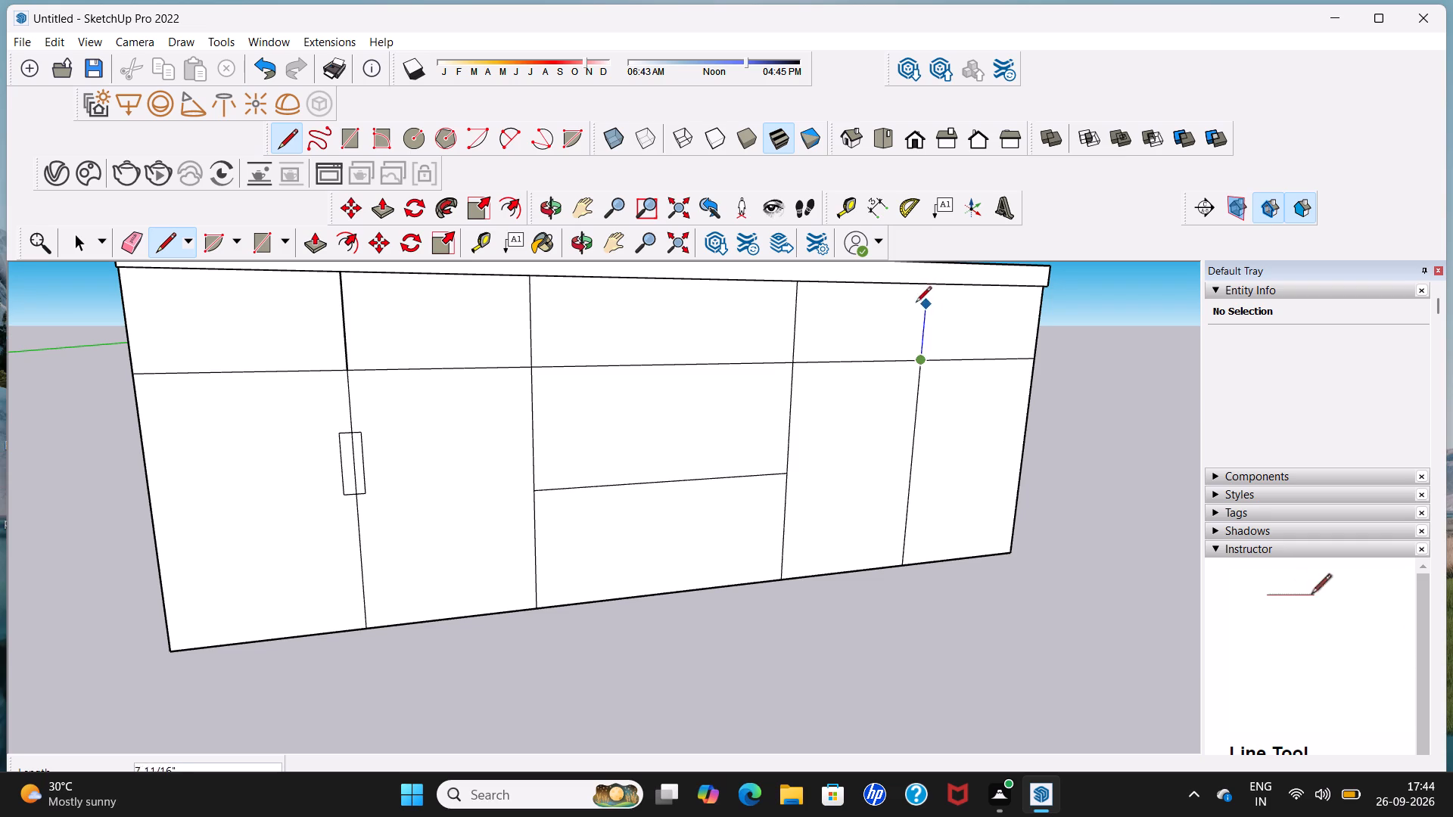
click(919, 279)
scroll(919, 279, down, 9)
key(space)
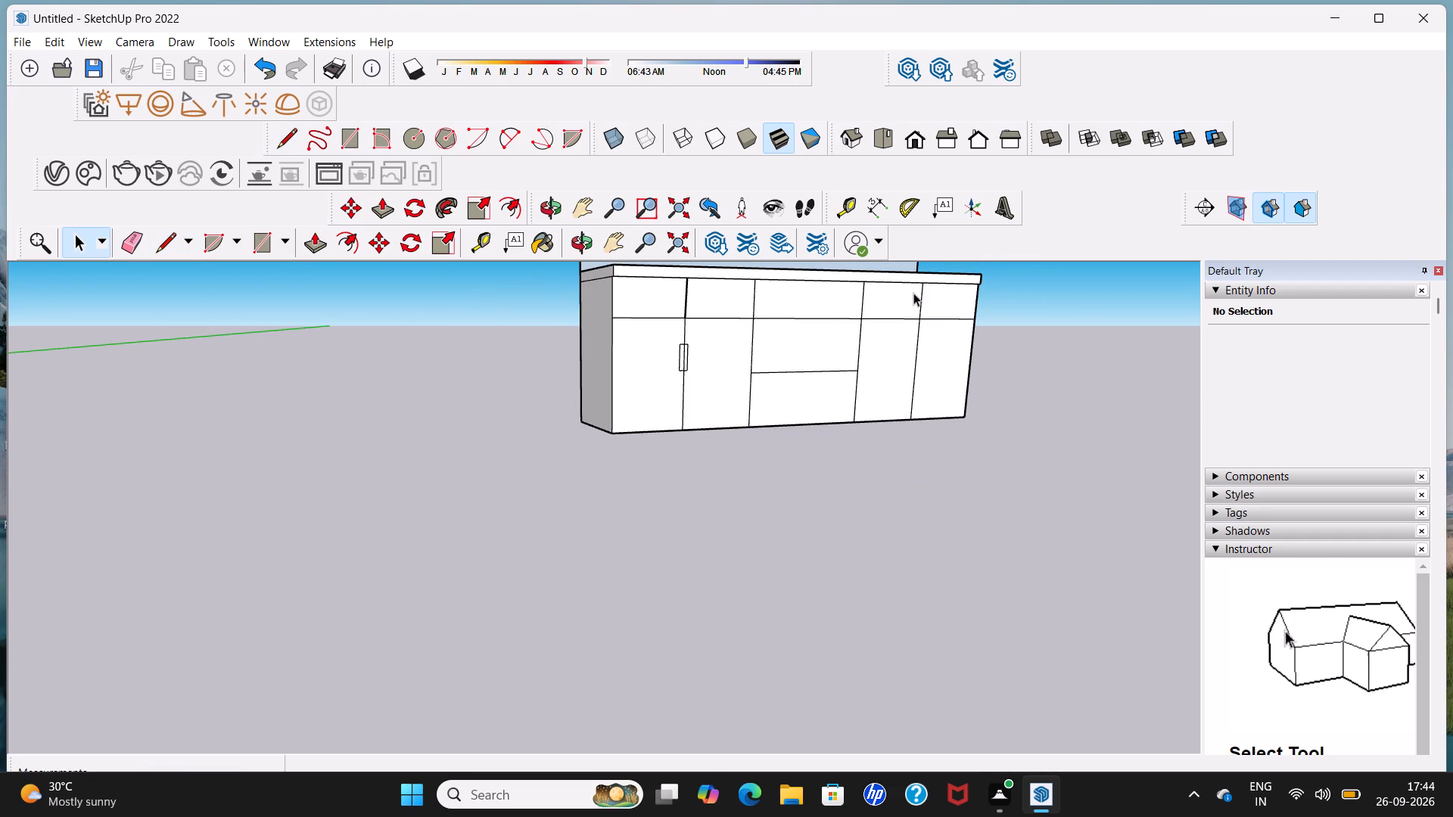
Delete the long outer edge of the second door's handle outline and select its 1" top edge for removal.
shift+middle_drag(908, 378, 660, 512)
middle_drag(652, 517, 539, 521)
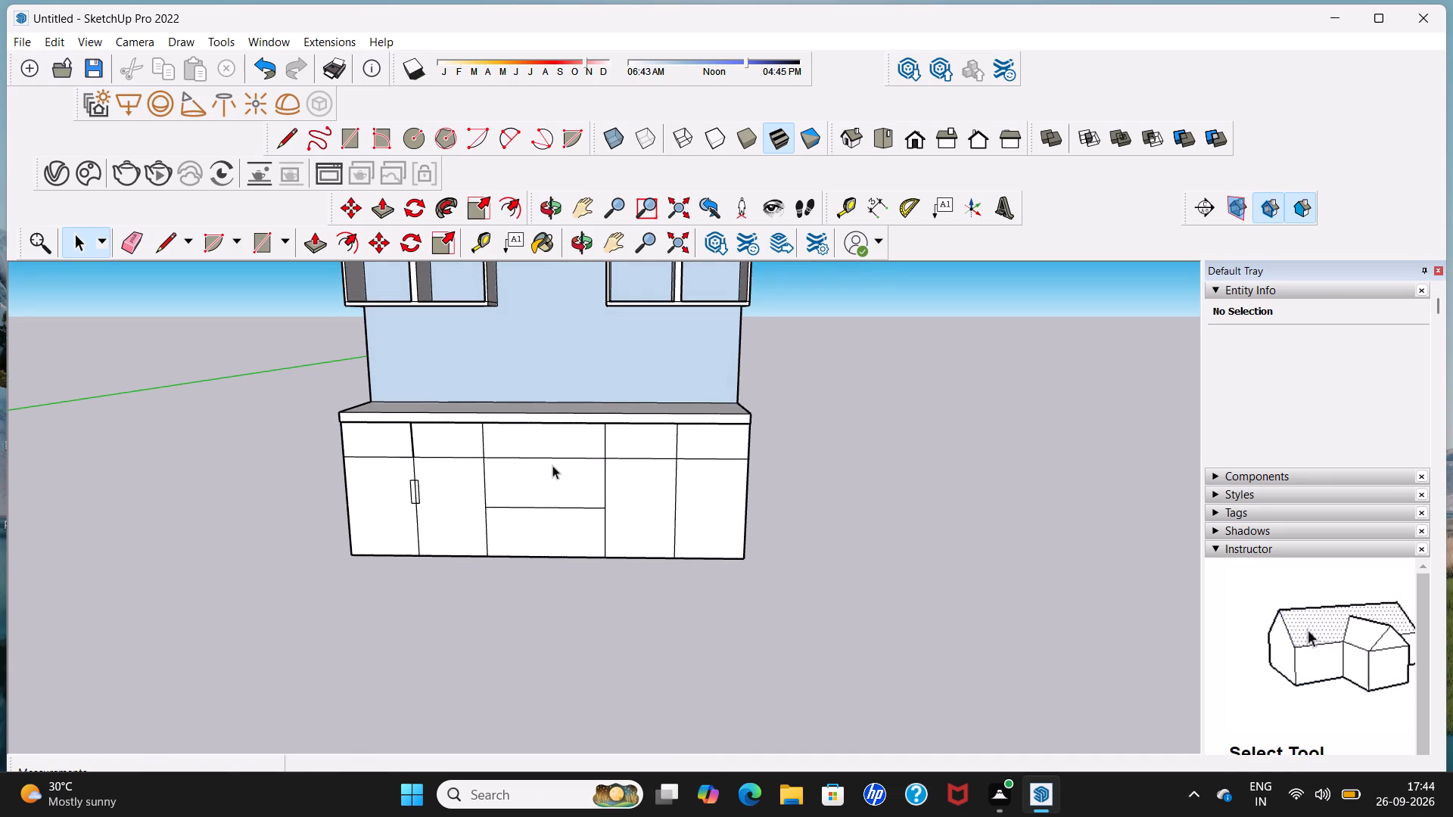
scroll(481, 489, up, 6)
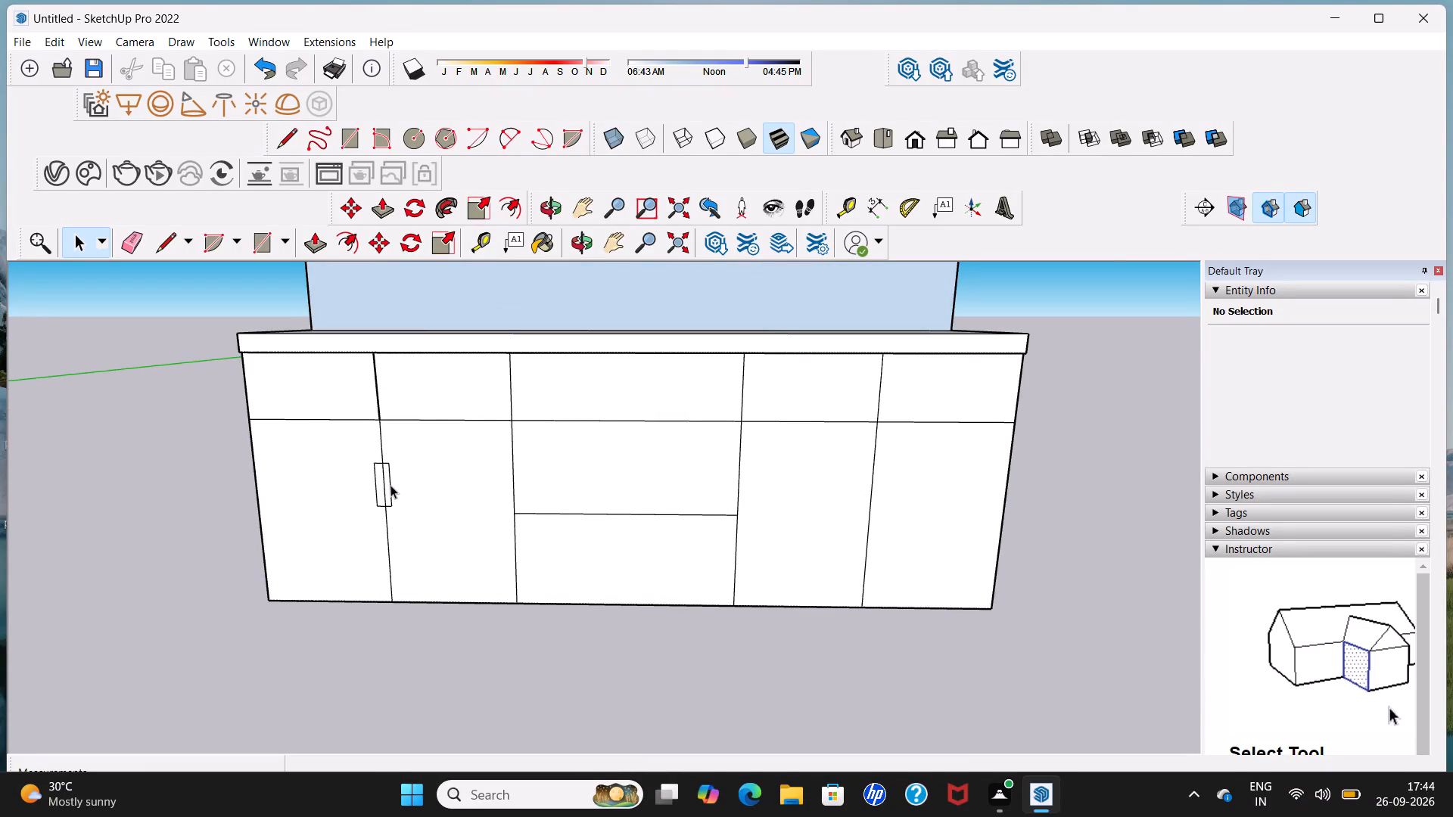
click(390, 485)
key(Delete)
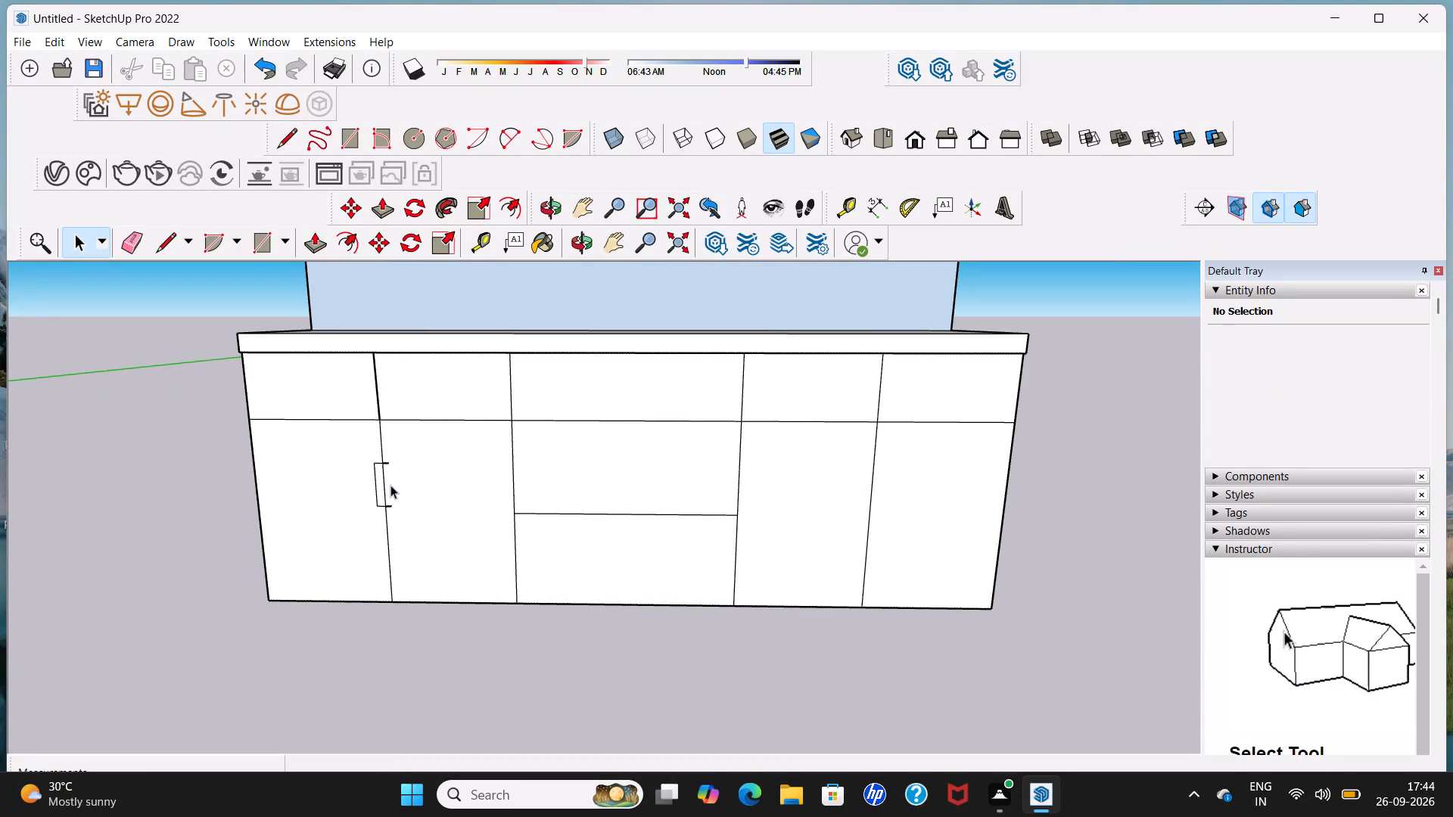
scroll(387, 464, up, 4)
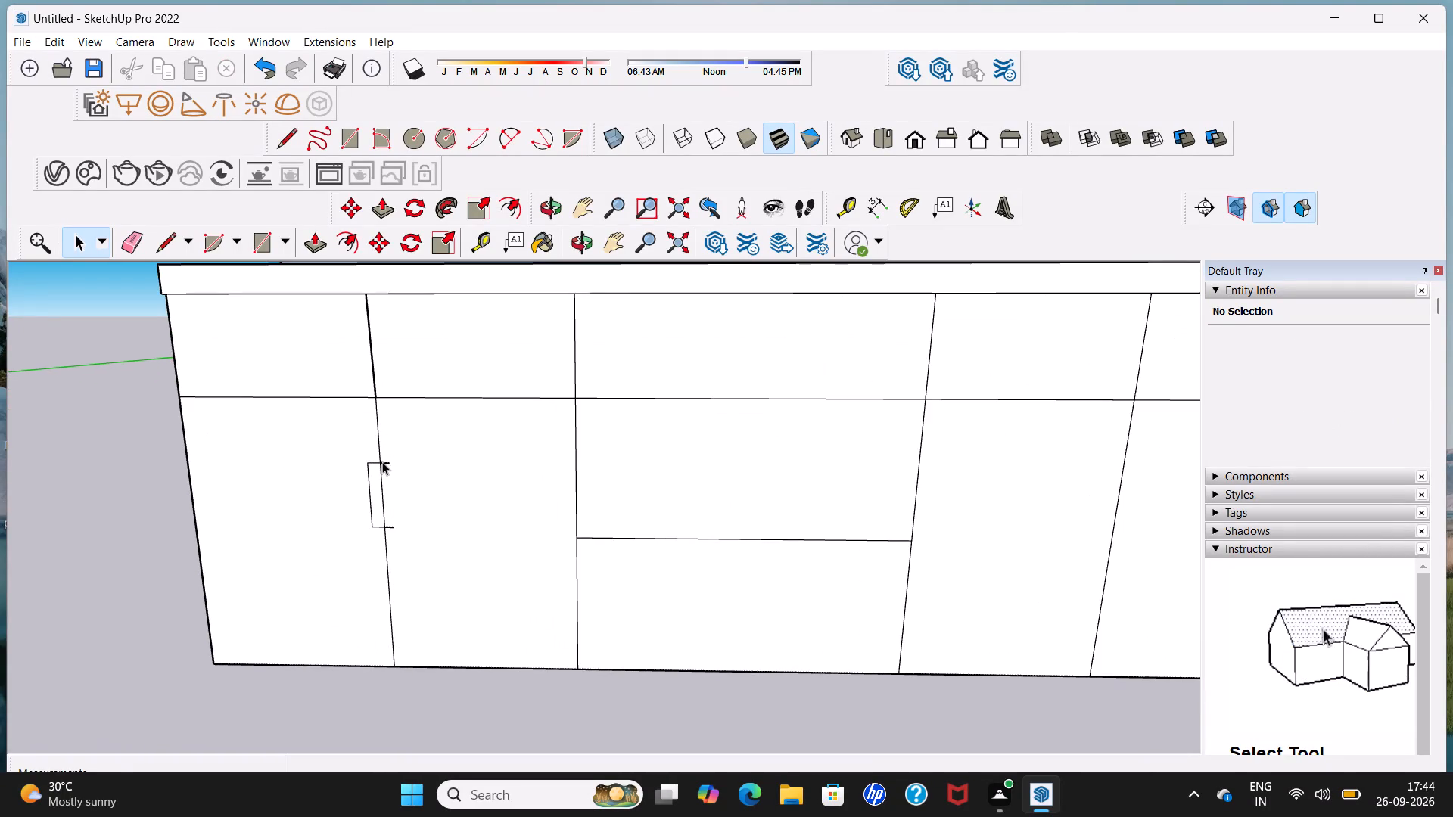
click(383, 461)
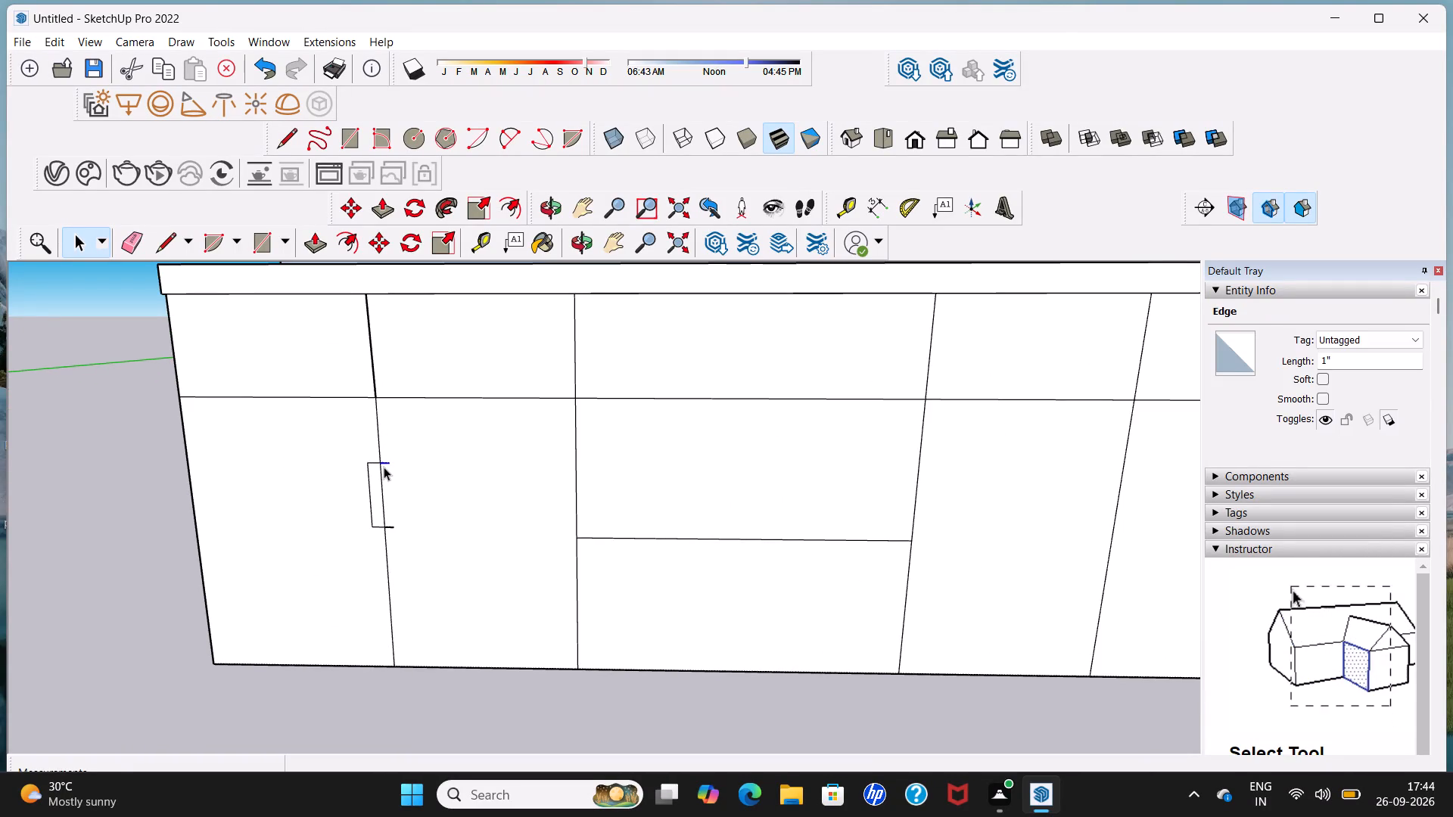
Delete the remaining top and bottom 1" edges of the second door's handle outline.
key(Delete)
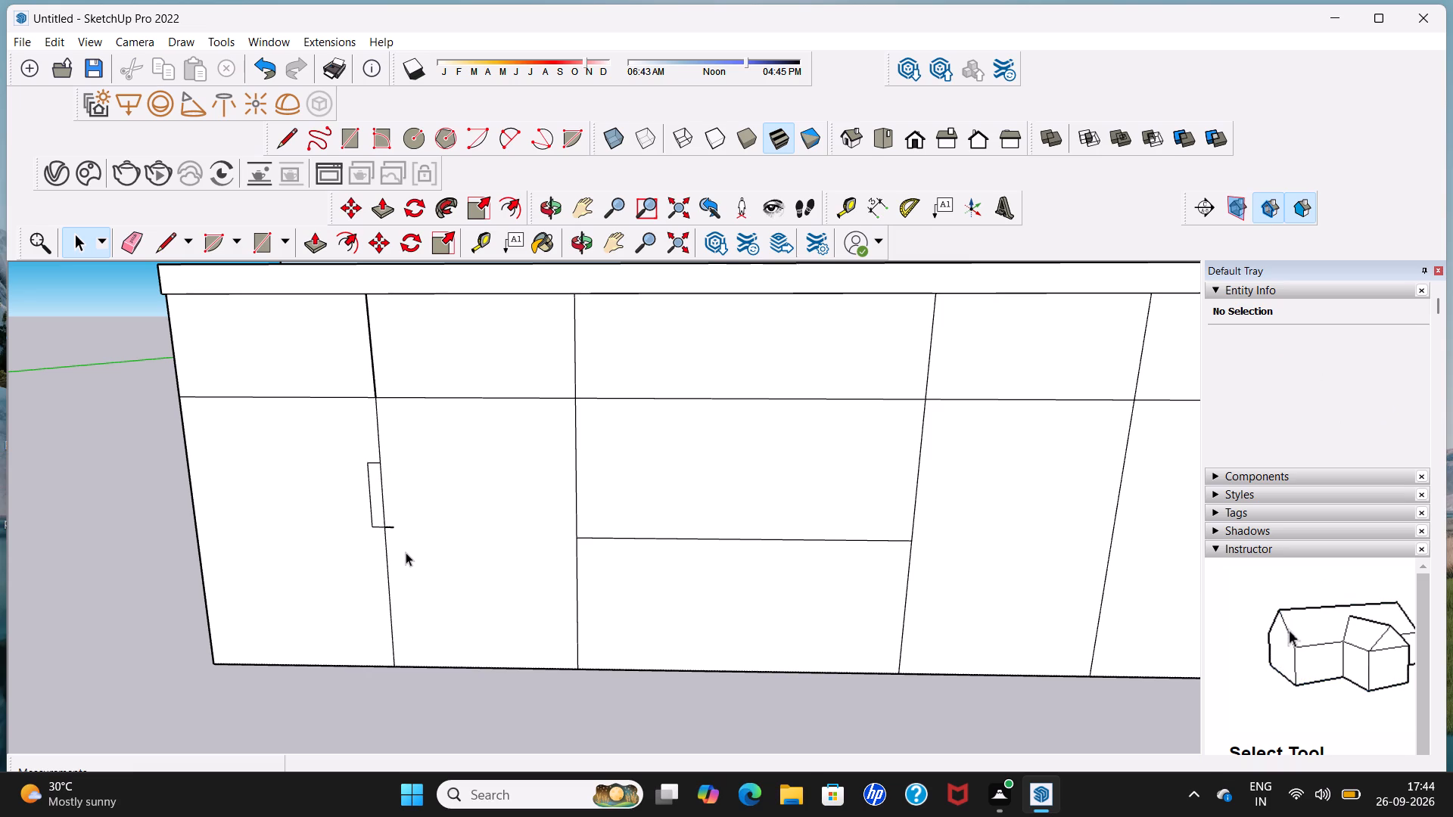
click(389, 524)
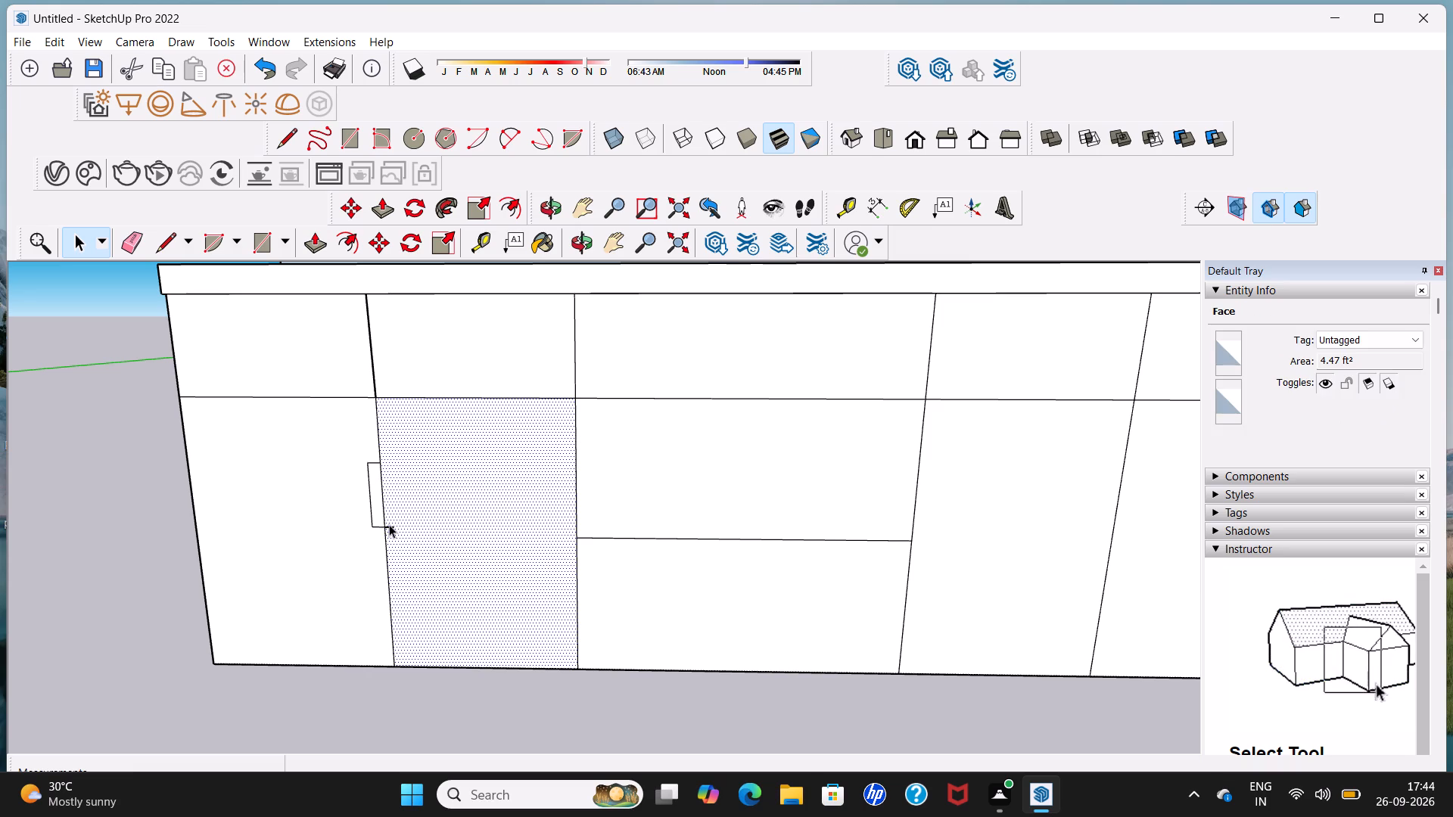
drag(83, 567, 92, 566)
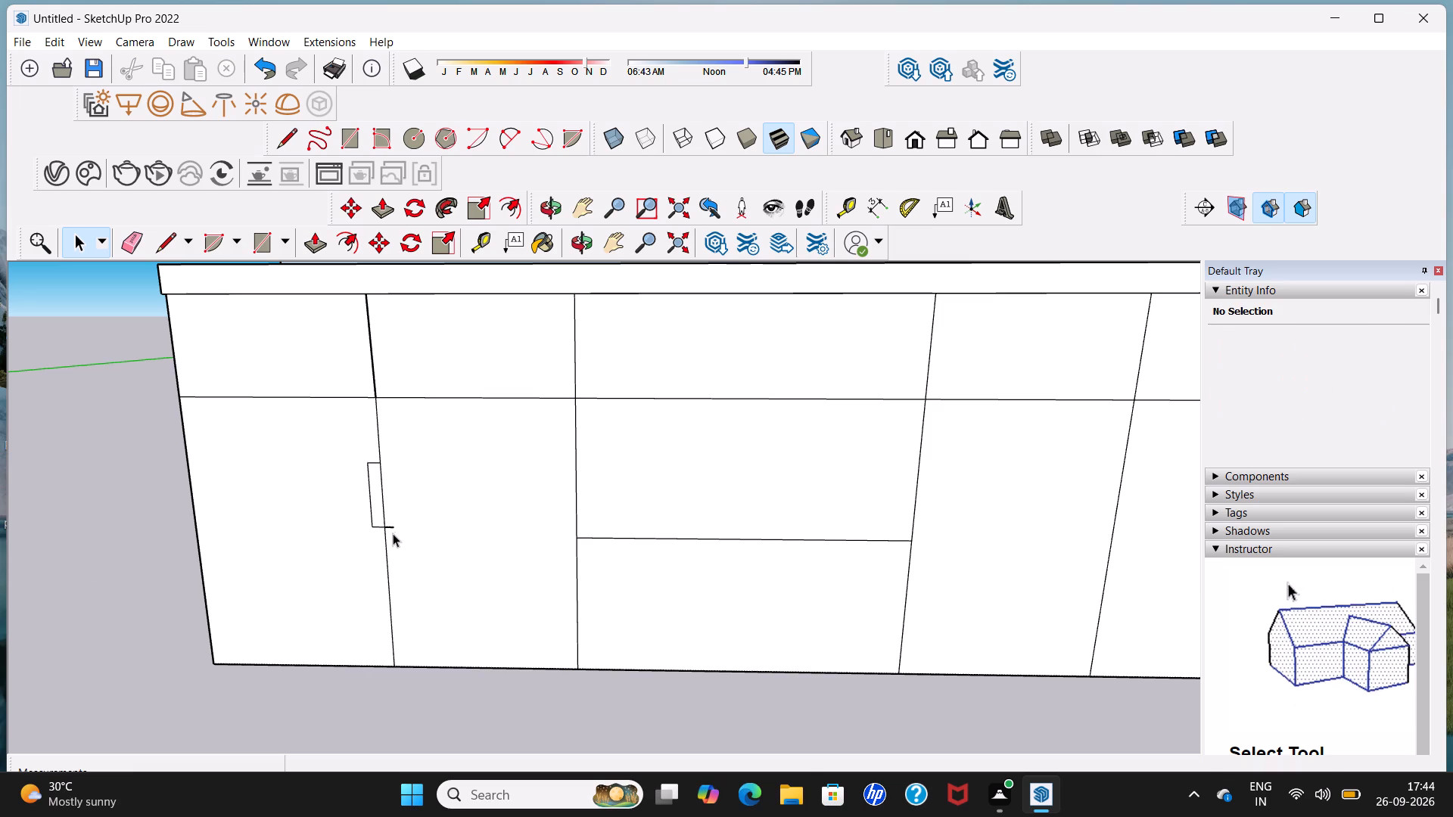
click(390, 525)
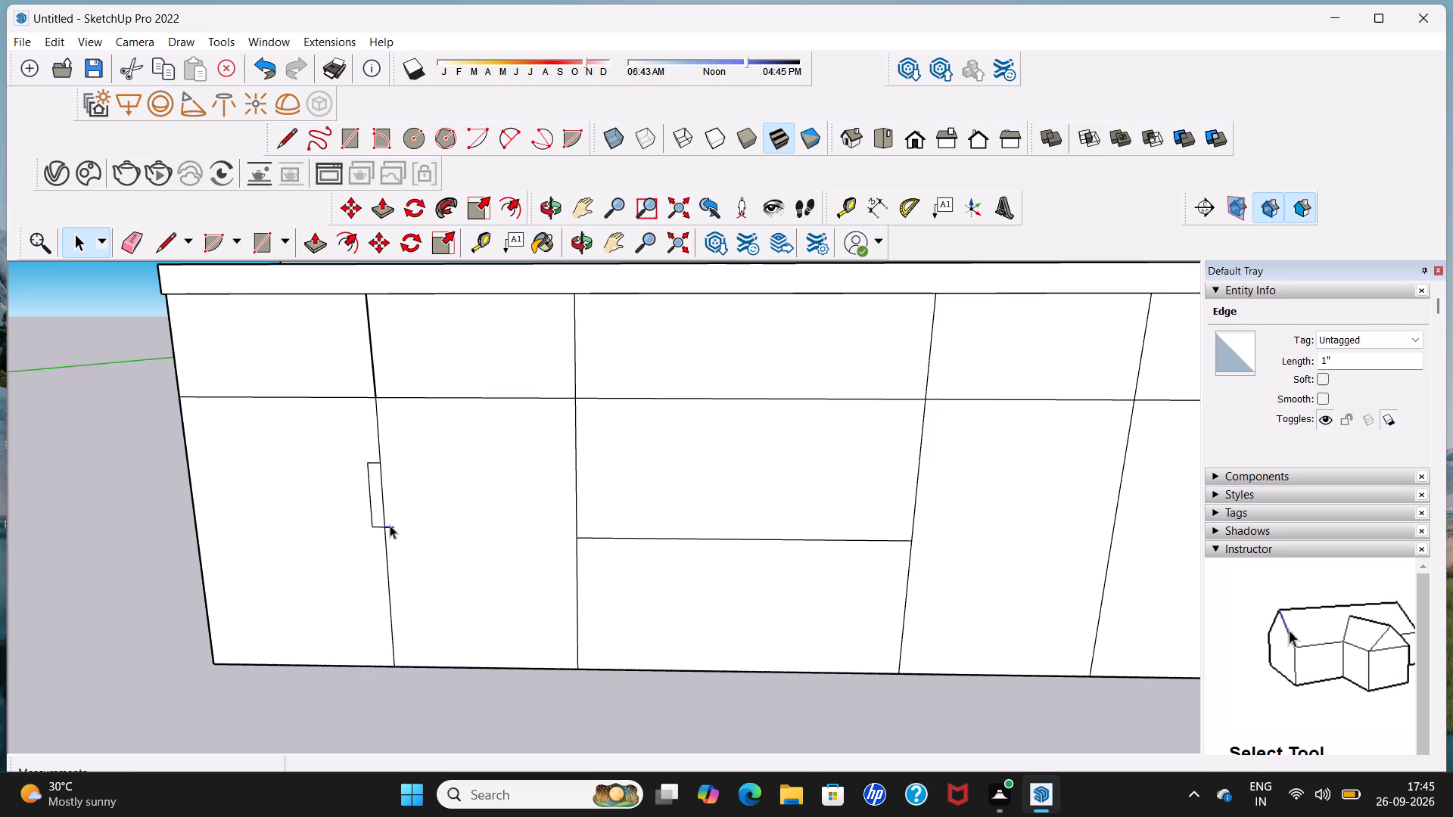
key(Delete)
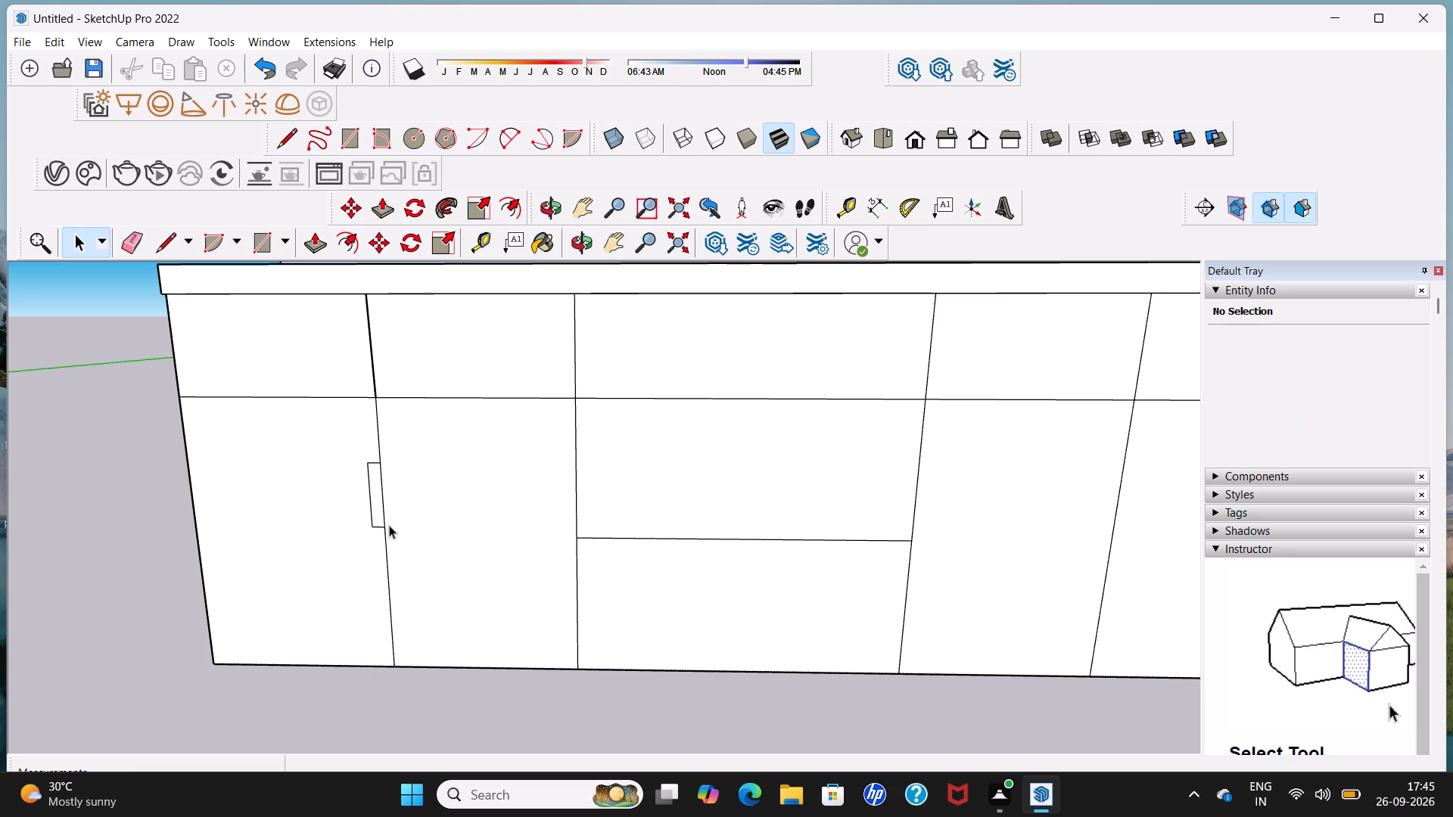
Redraw the second door's handle outline about 1 9/16" wide, level with the leftmost door's outline along their shared joint.
scroll(381, 523, down, 5)
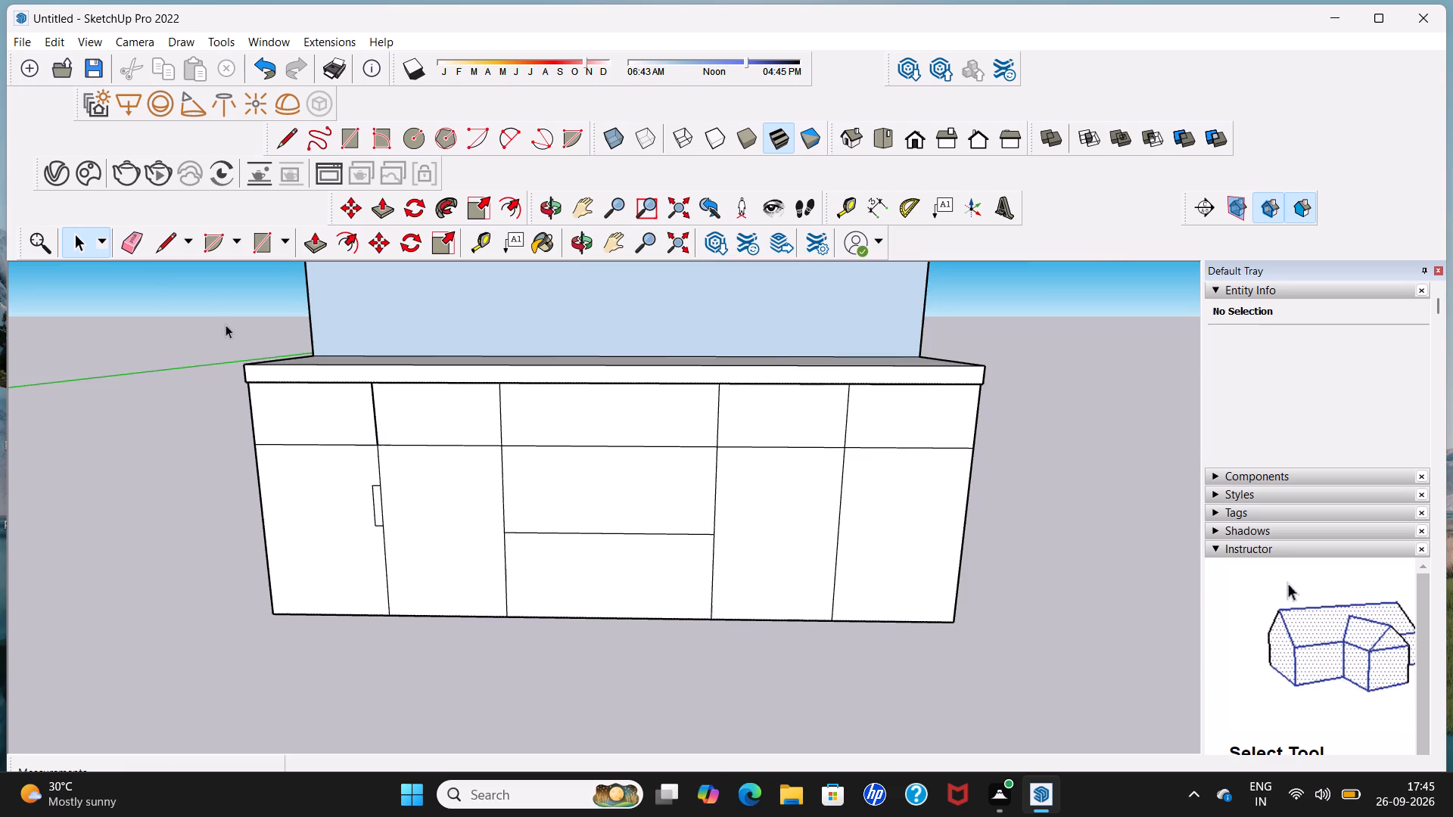
click(158, 239)
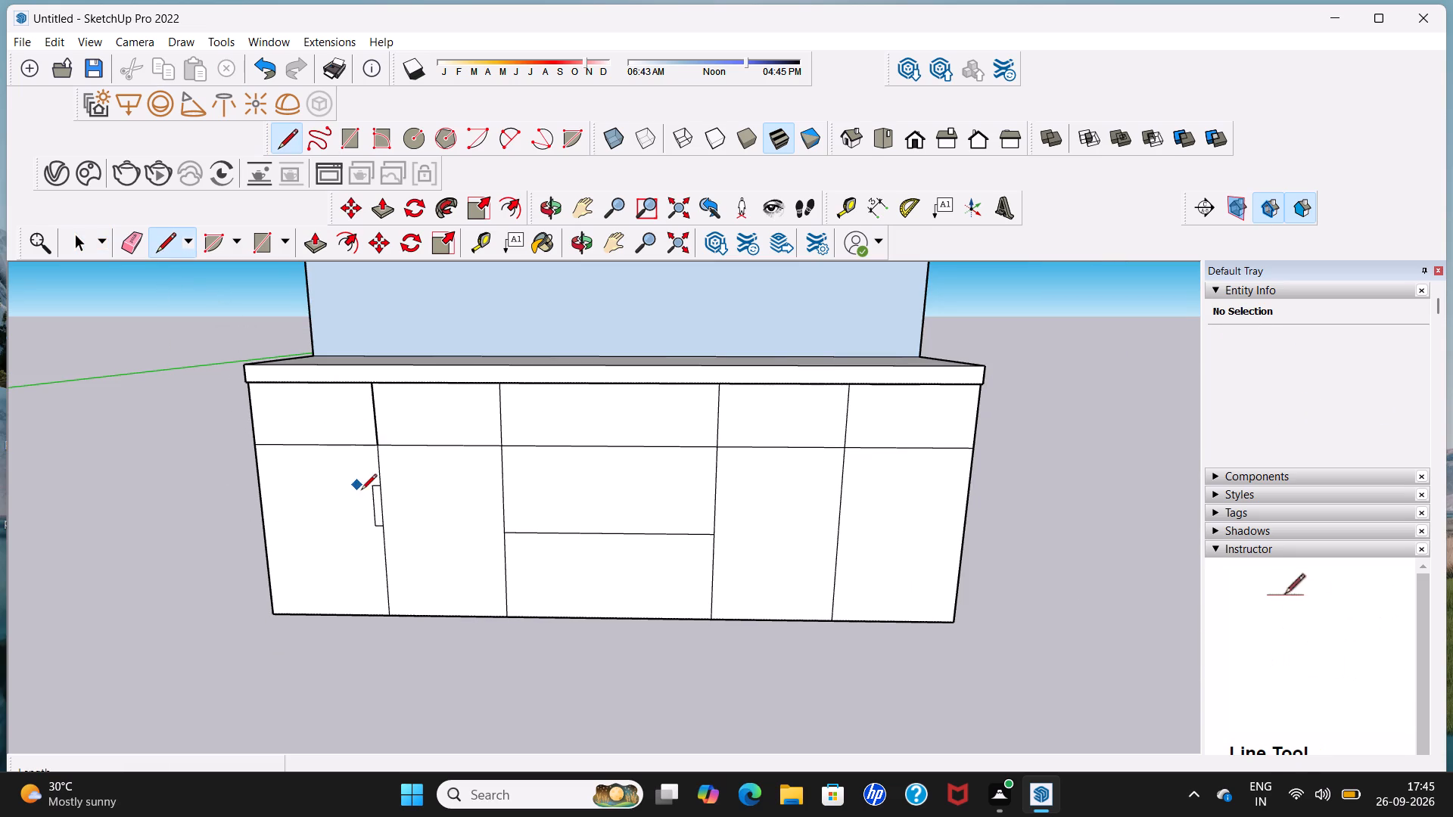
scroll(362, 491, up, 5)
click(390, 484)
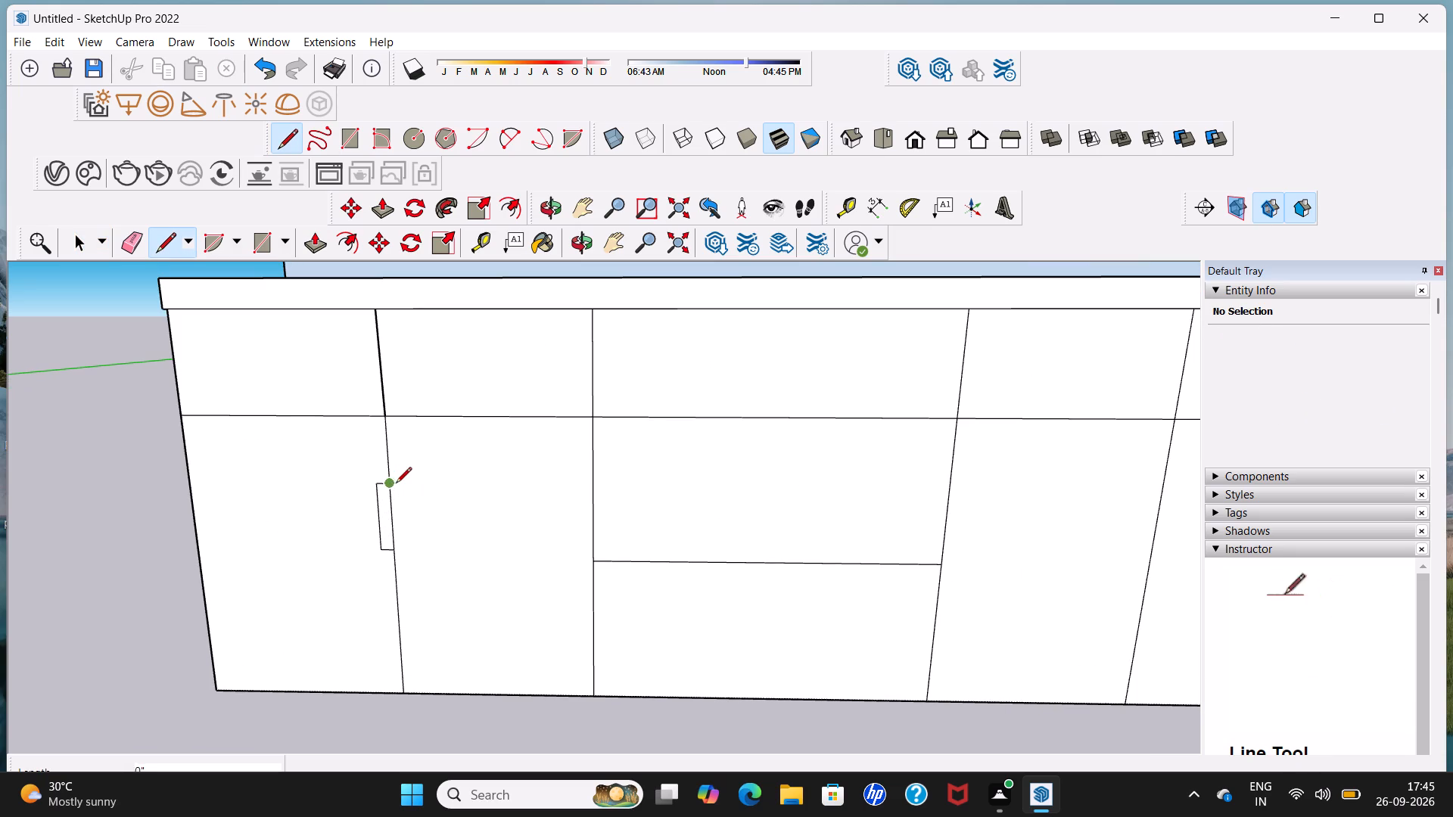
click(405, 483)
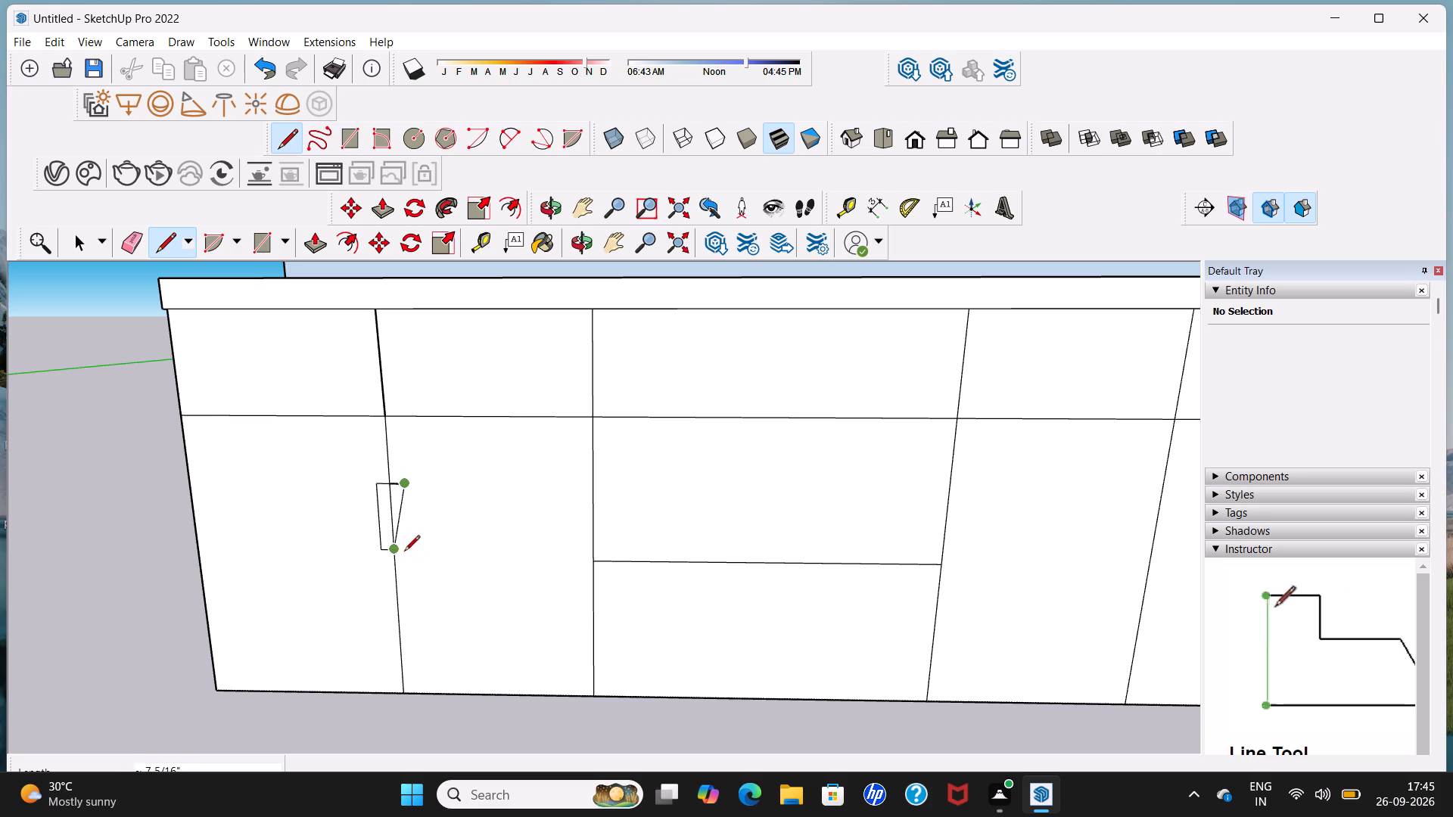
click(408, 551)
click(392, 551)
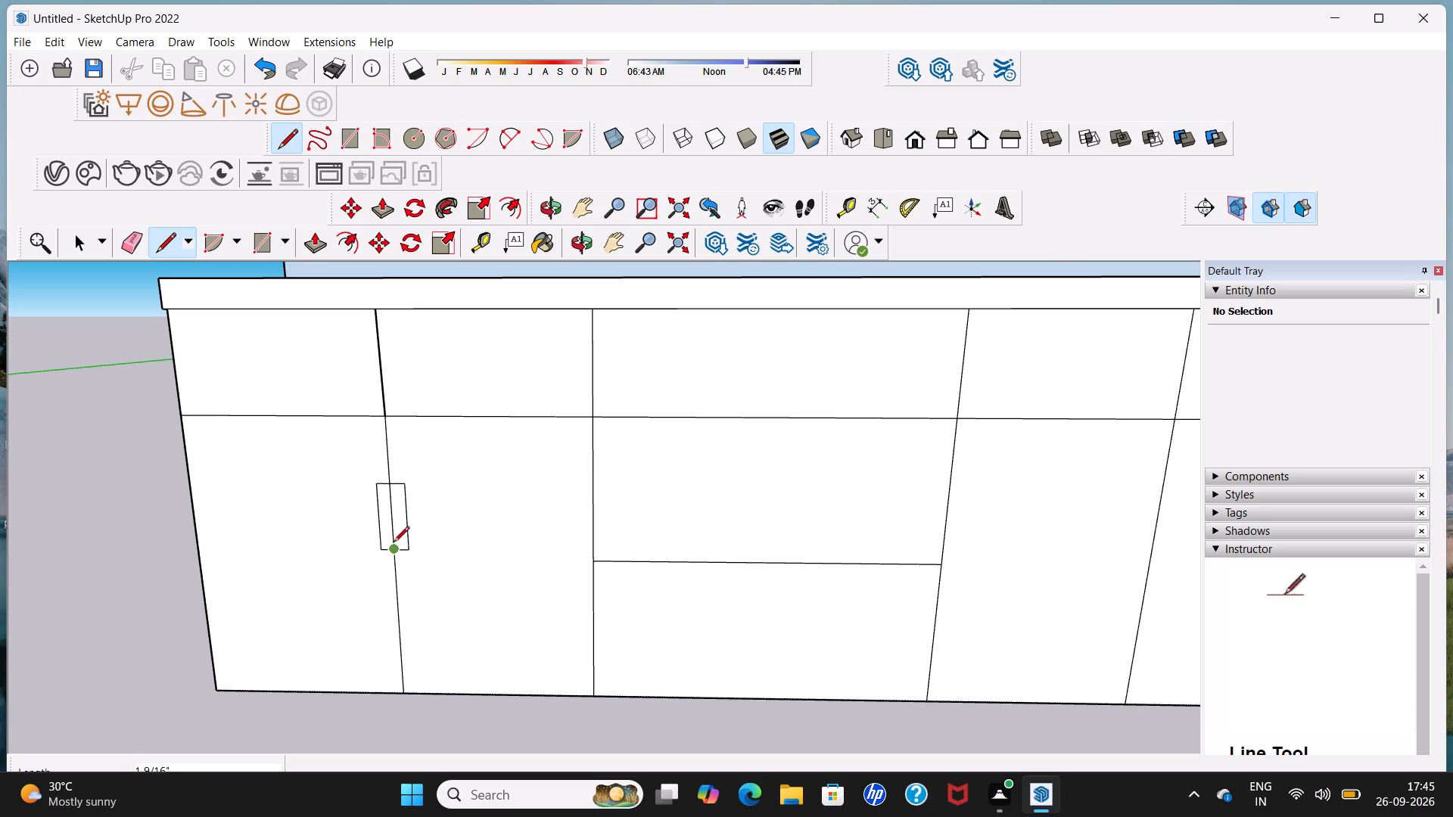
Draw a horizontal handle outline about 6 1/8" wide and 1" tall on the second drawer front from the left.
scroll(394, 543, down, 6)
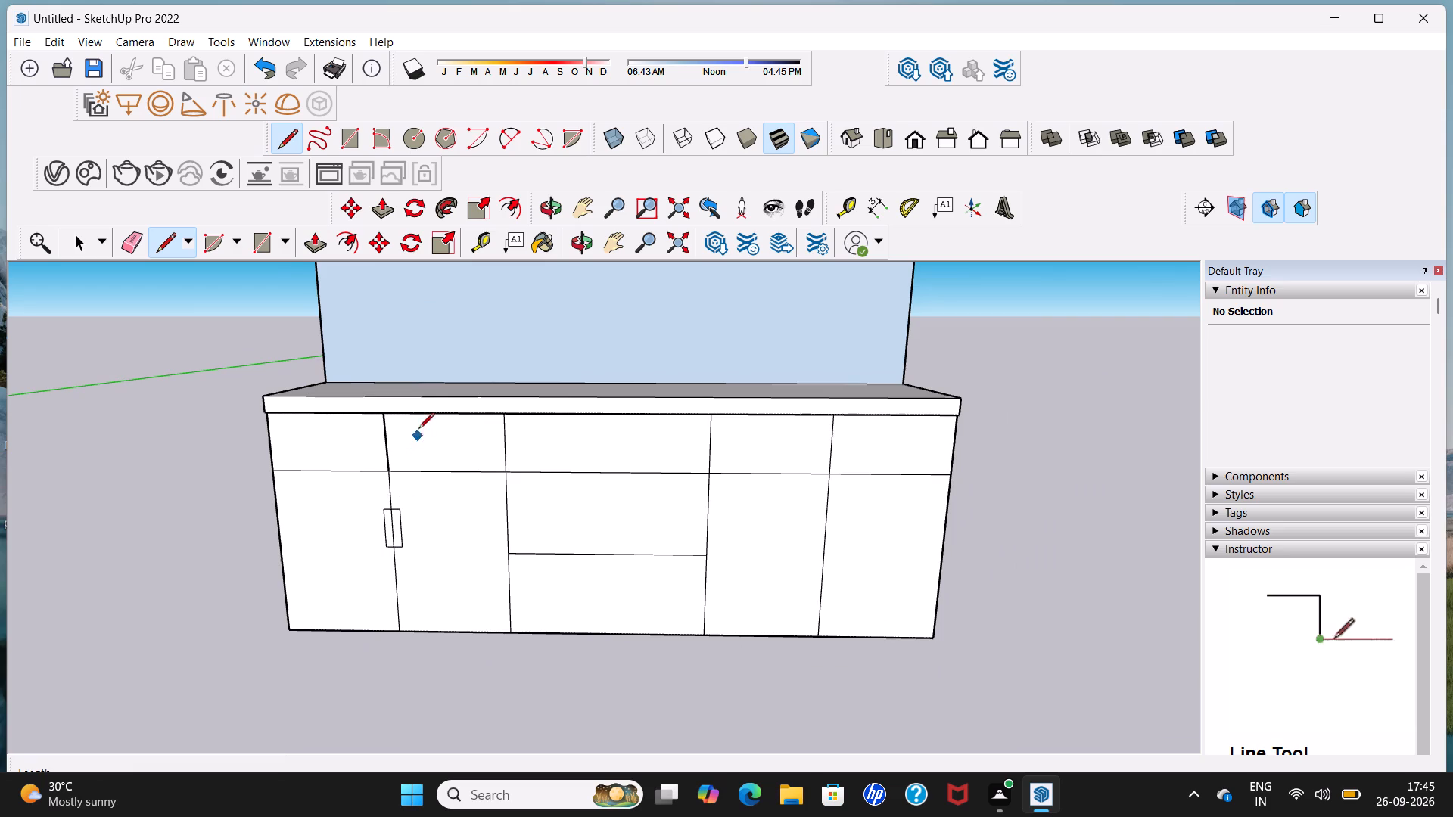
scroll(418, 443, up, 5)
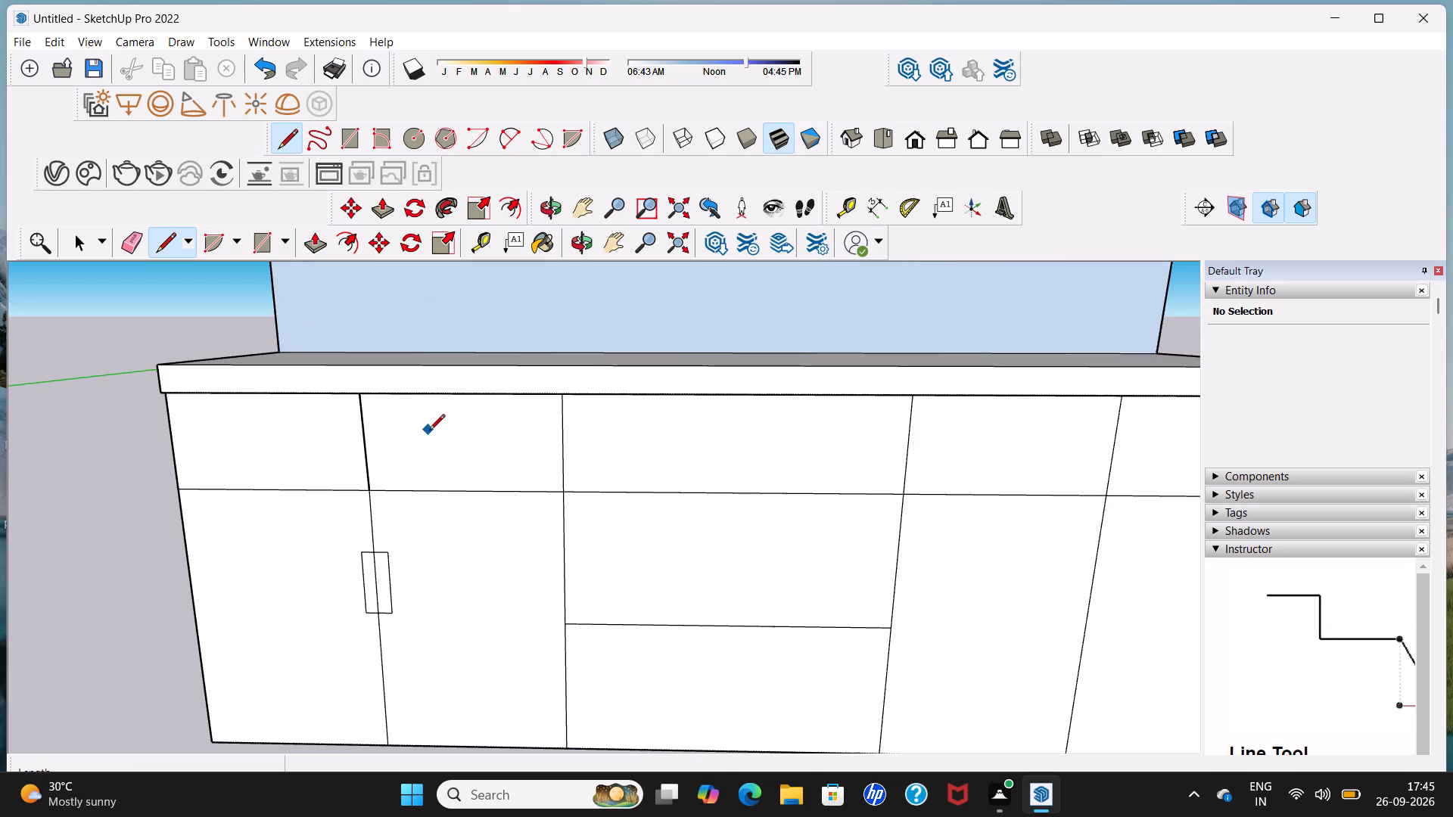
click(429, 431)
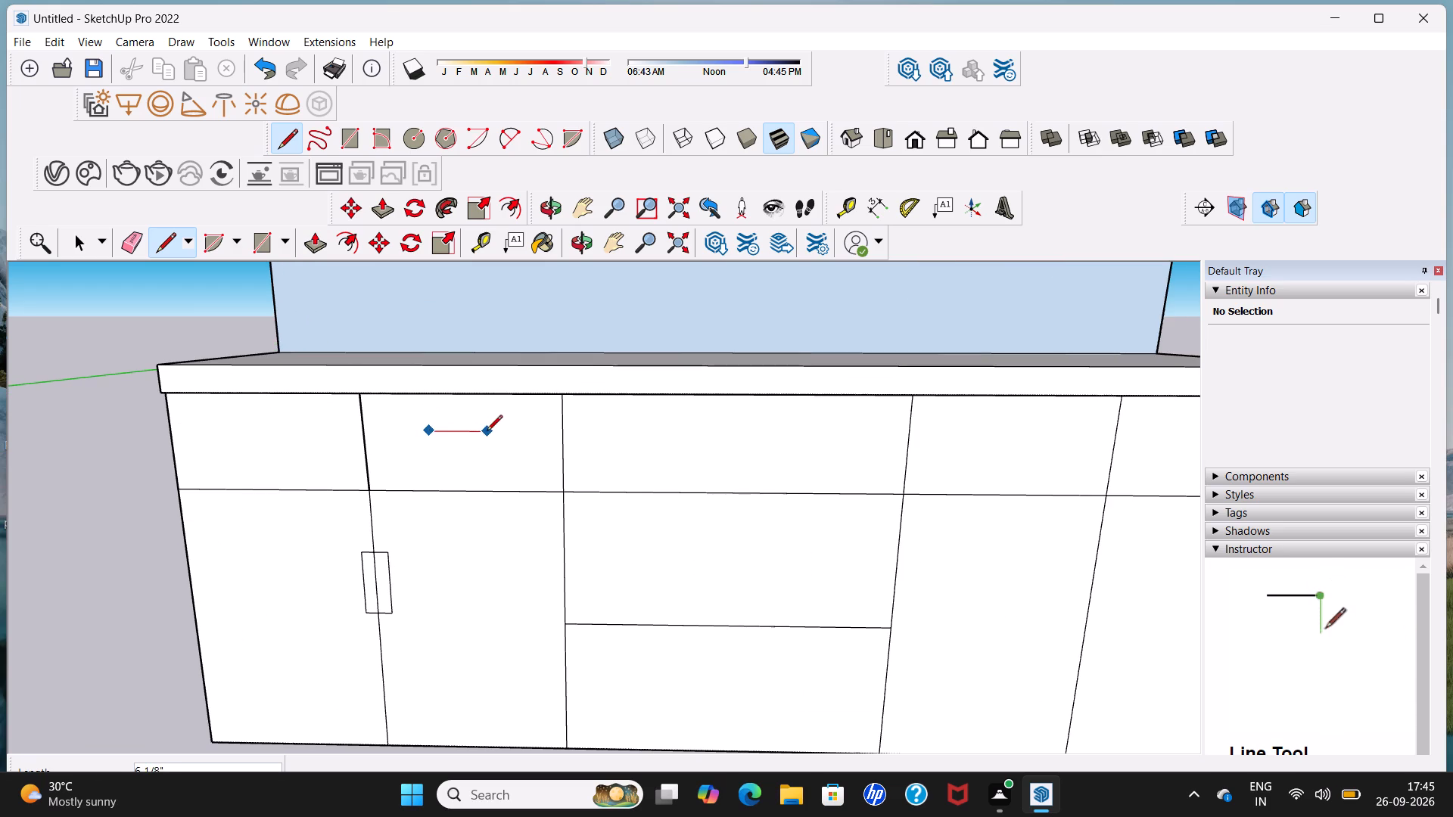
click(487, 432)
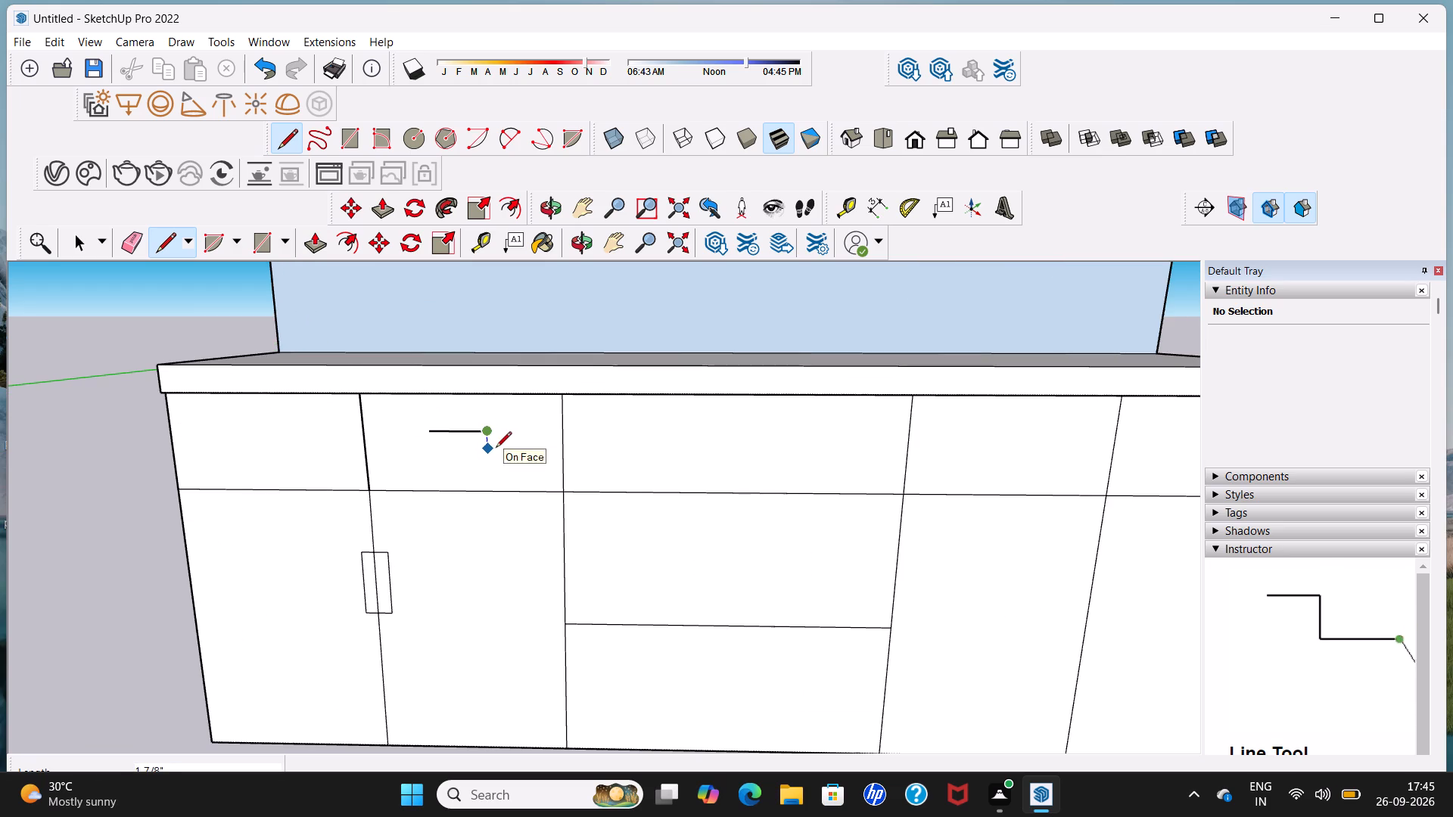
scroll(490, 445, up, 5)
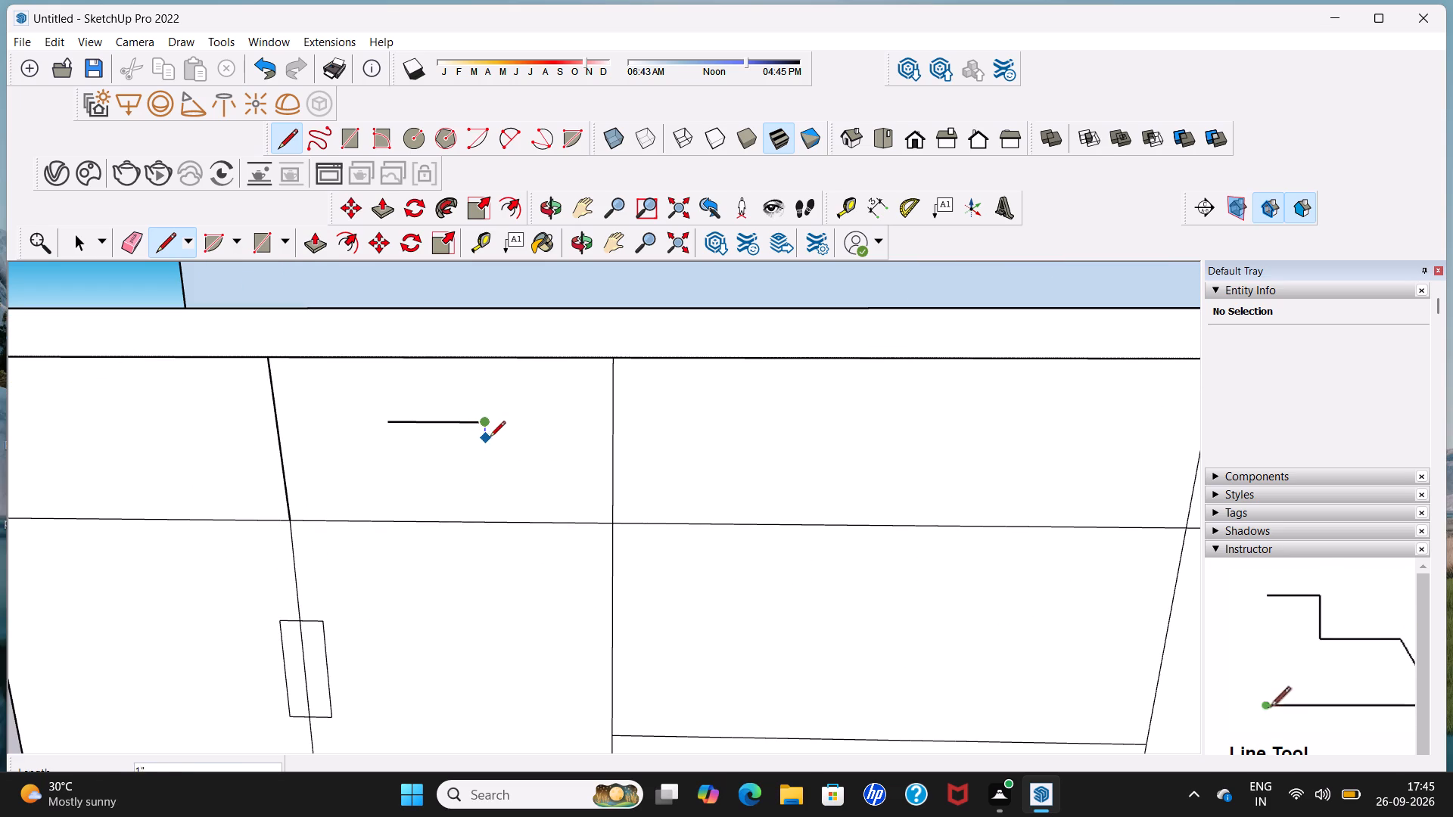
click(490, 437)
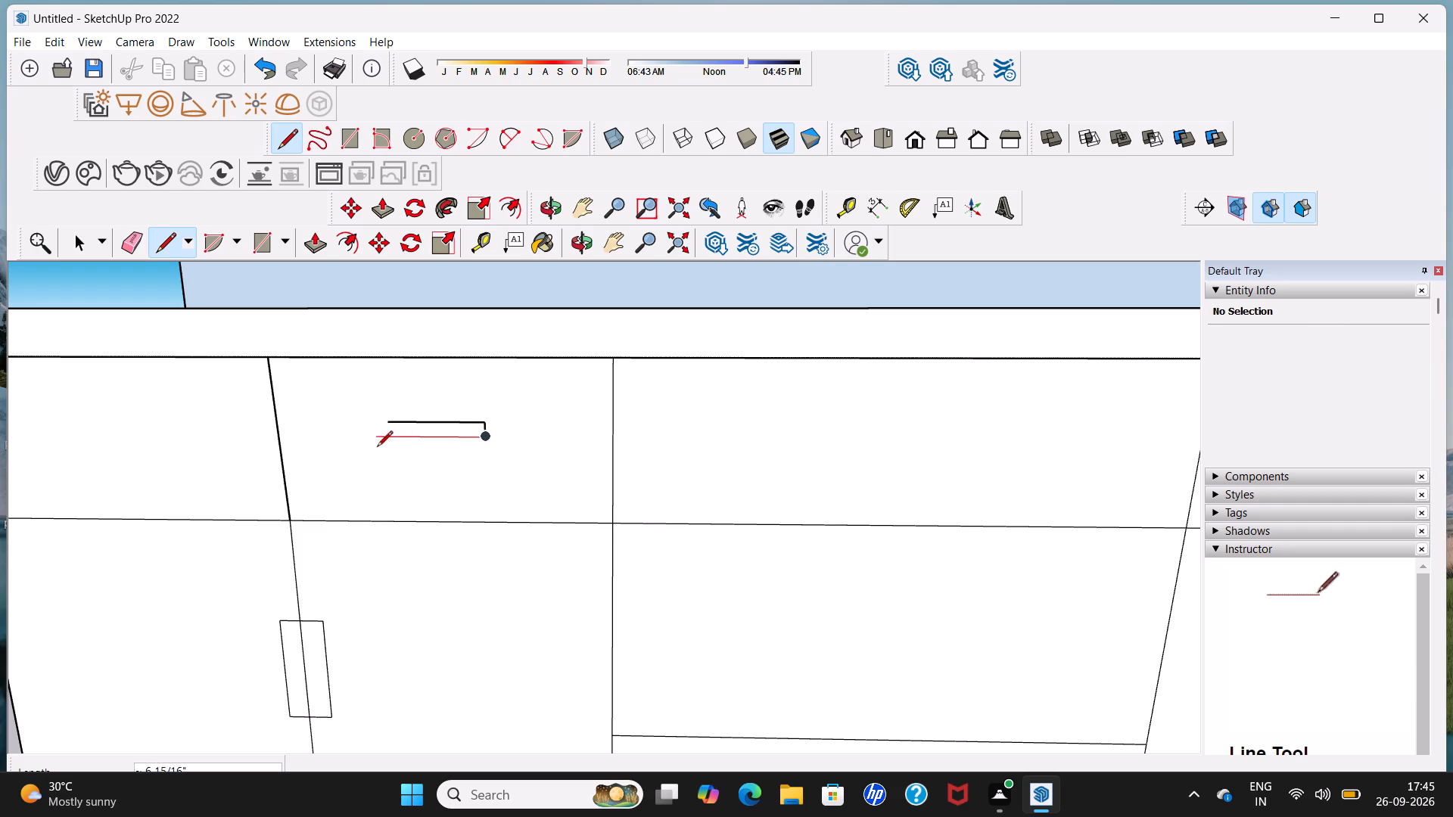
click(388, 441)
click(388, 424)
Draw a horizontal handle outline about 6 13/16" wide and 15/16" tall on the leftmost drawer front.
scroll(388, 424, down, 11)
scroll(278, 416, up, 5)
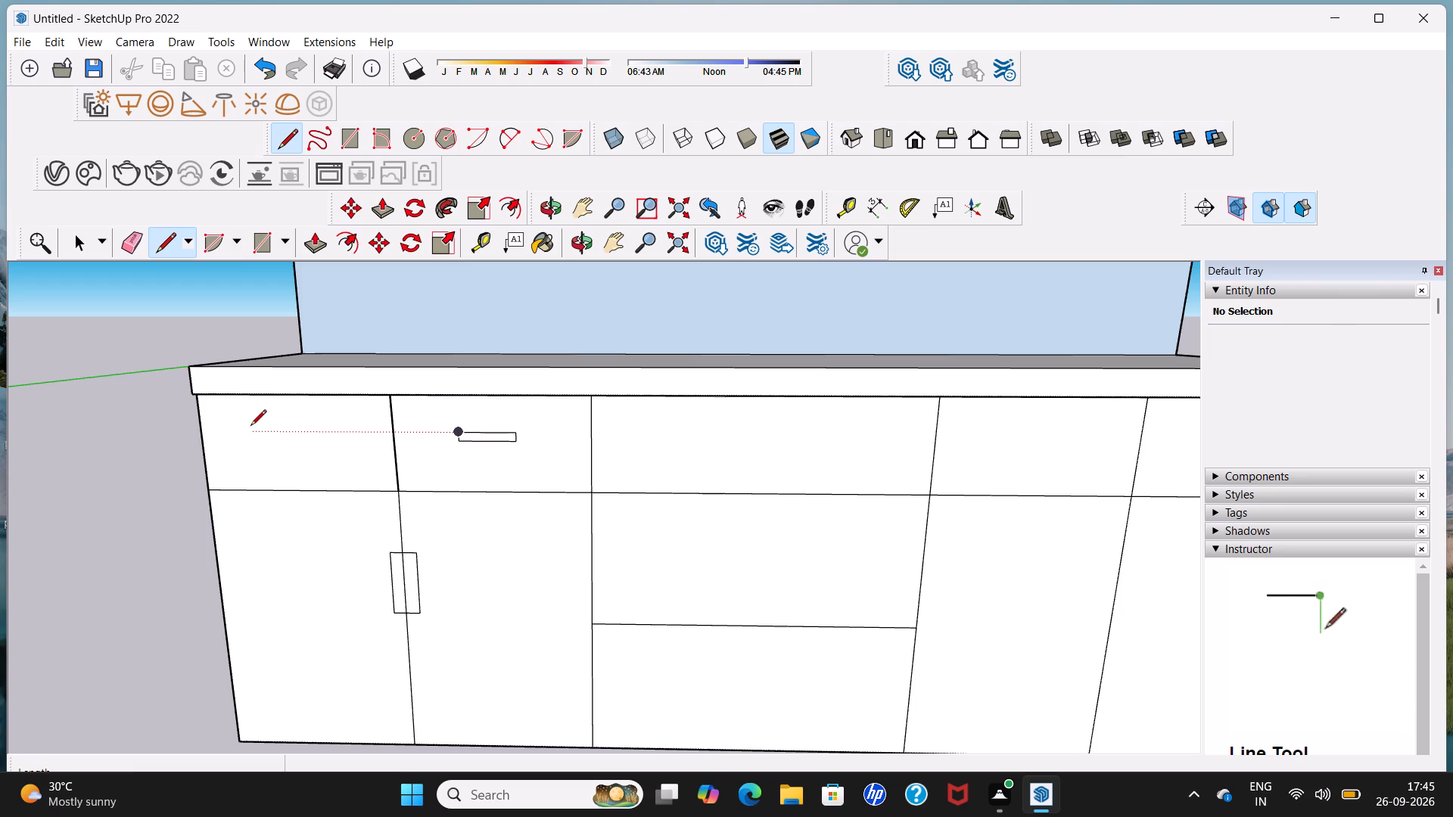
click(244, 427)
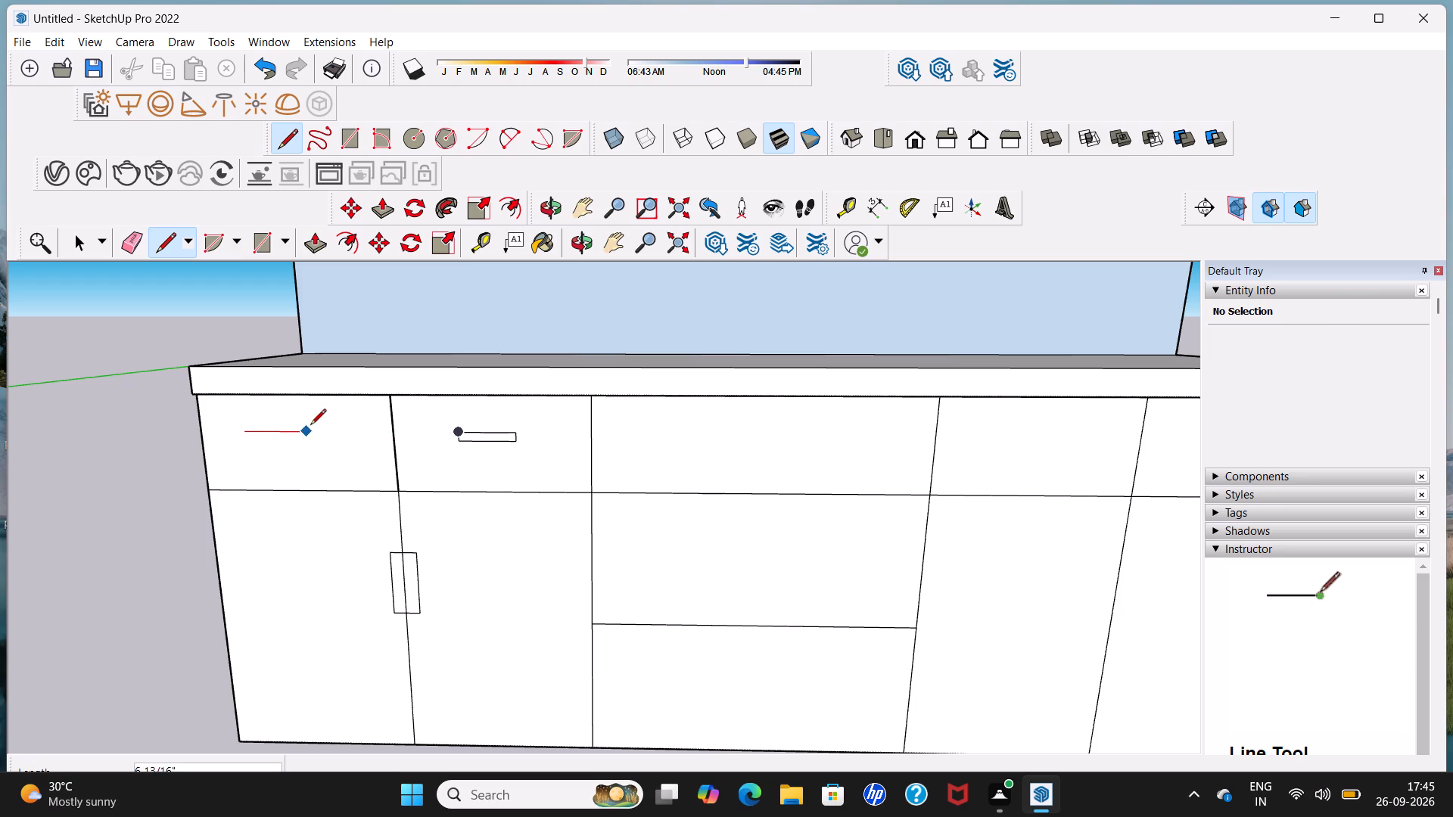
click(307, 427)
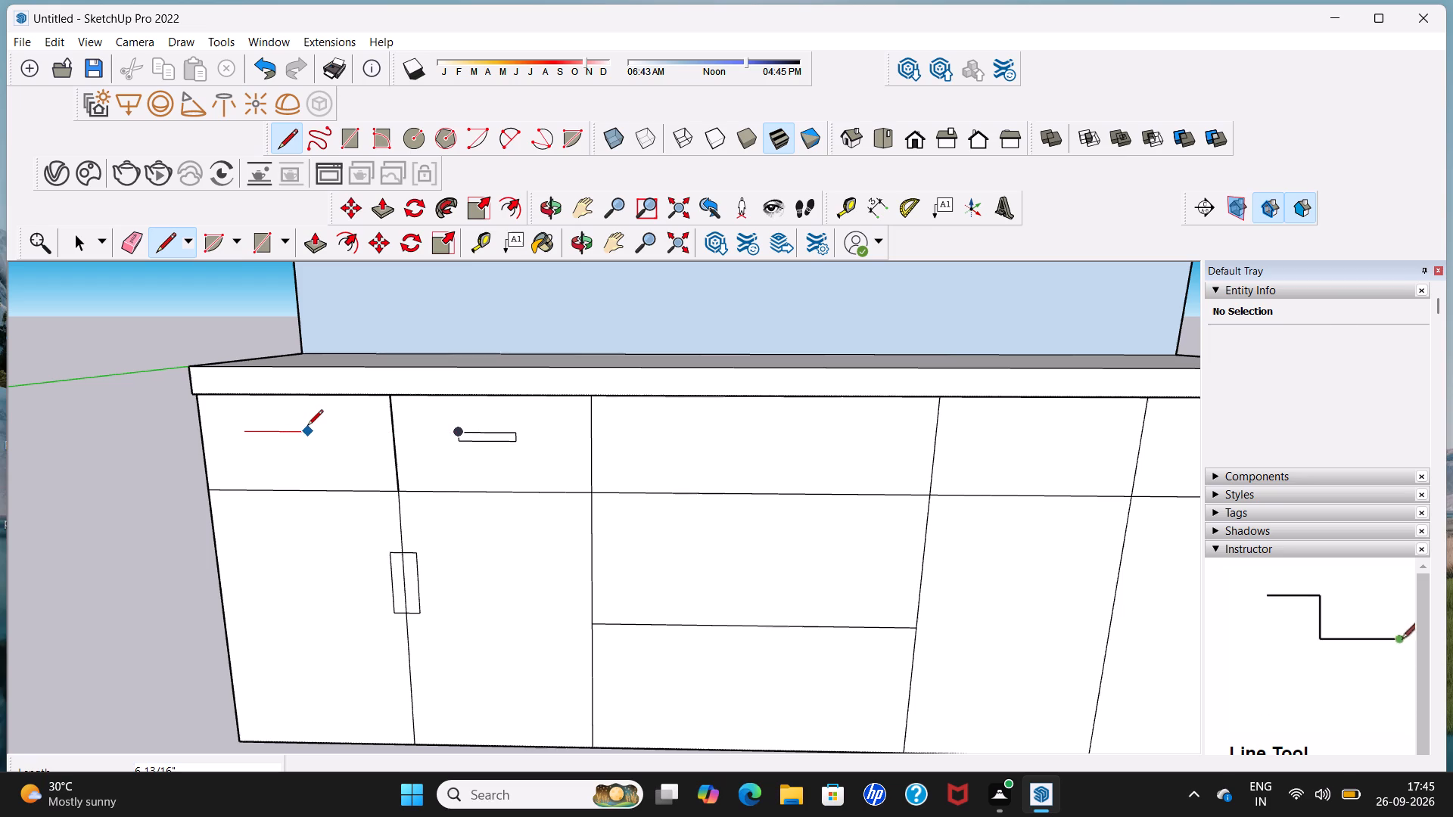
middle_drag(307, 427, 435, 402)
scroll(413, 428, up, 3)
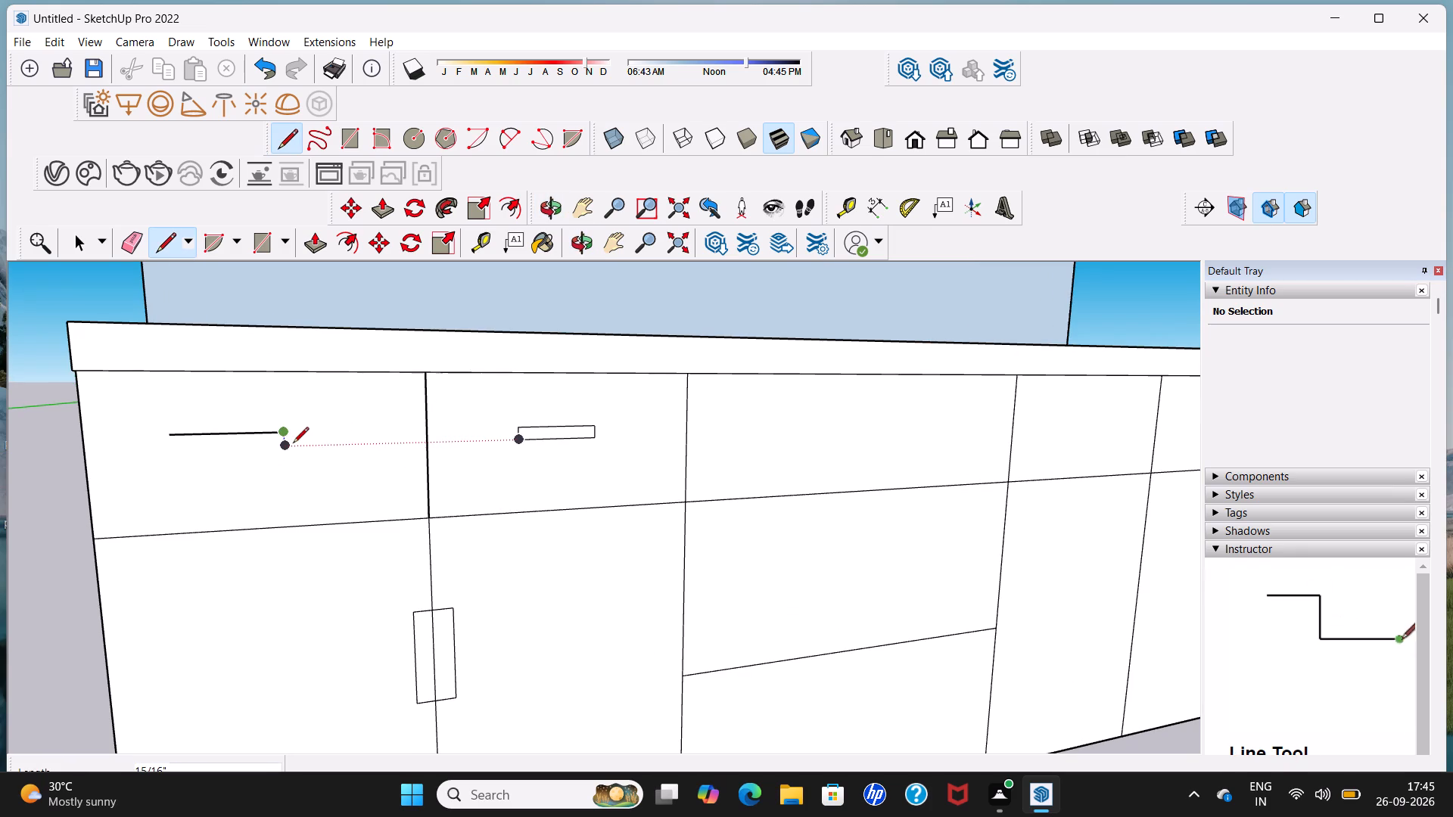
click(293, 445)
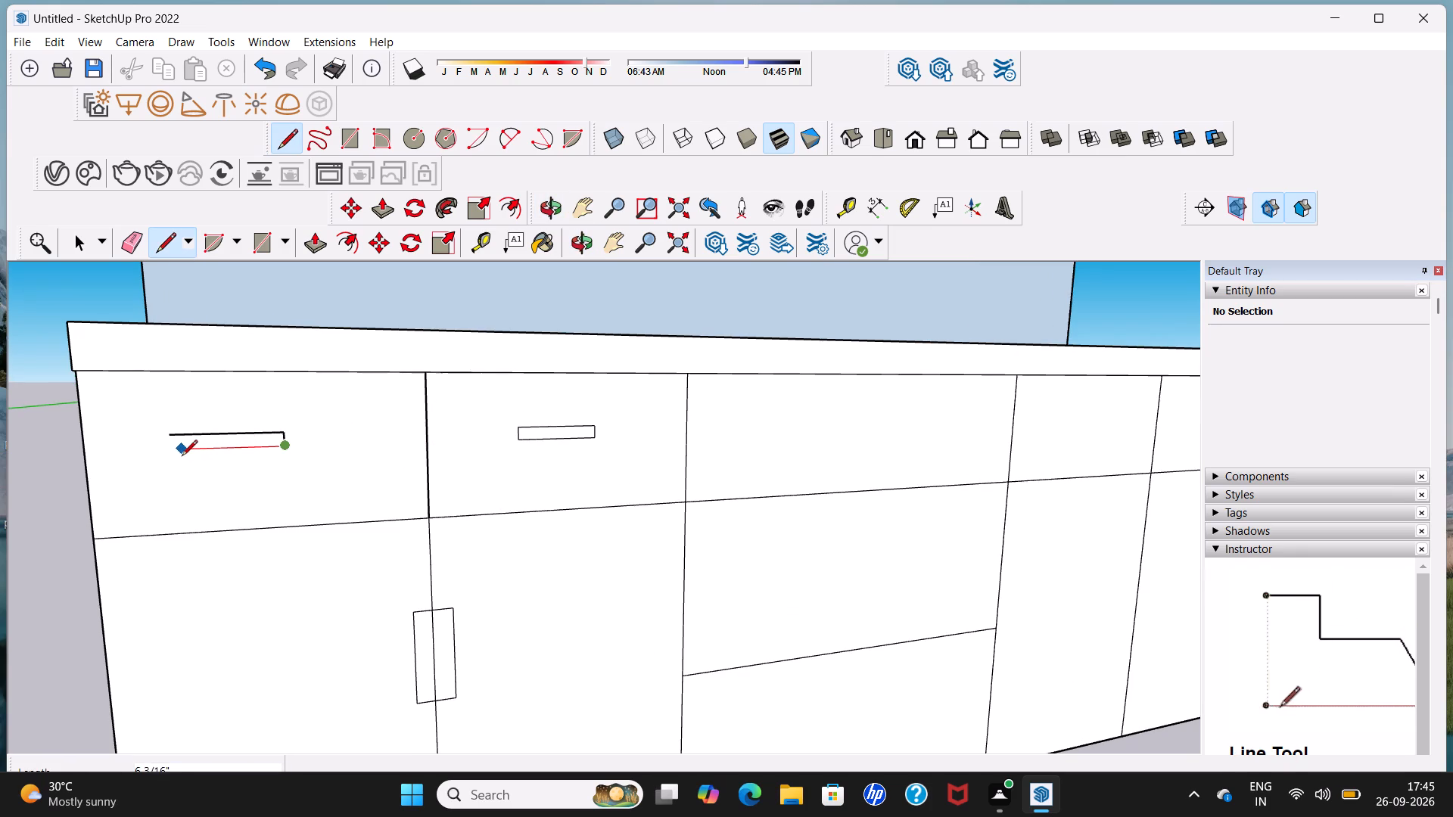
click(170, 457)
click(164, 436)
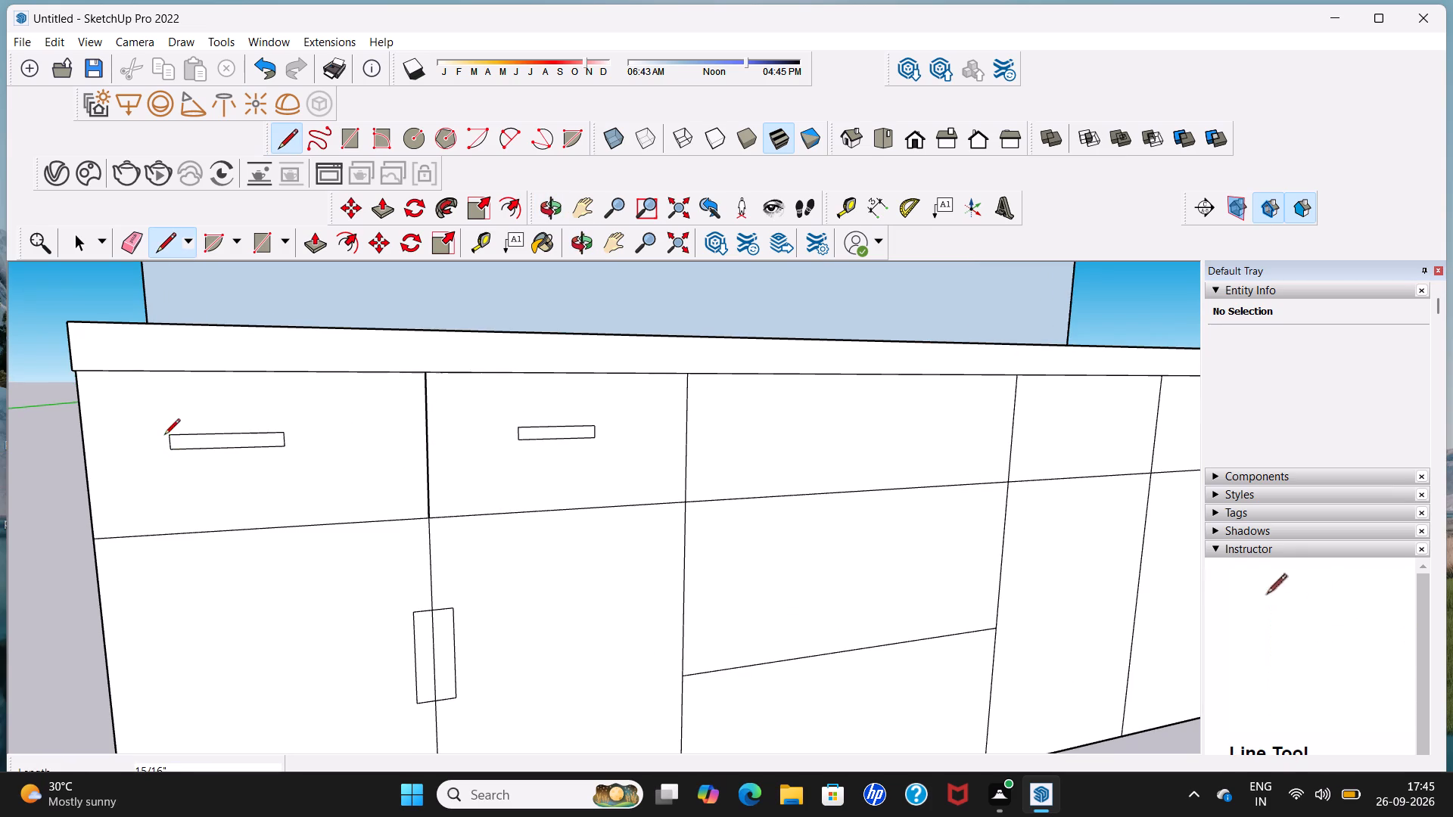
Draw a horizontal handle outline about 8 9/16" wide and 15/16" tall on the wide central top drawer front.
scroll(164, 436, down, 8)
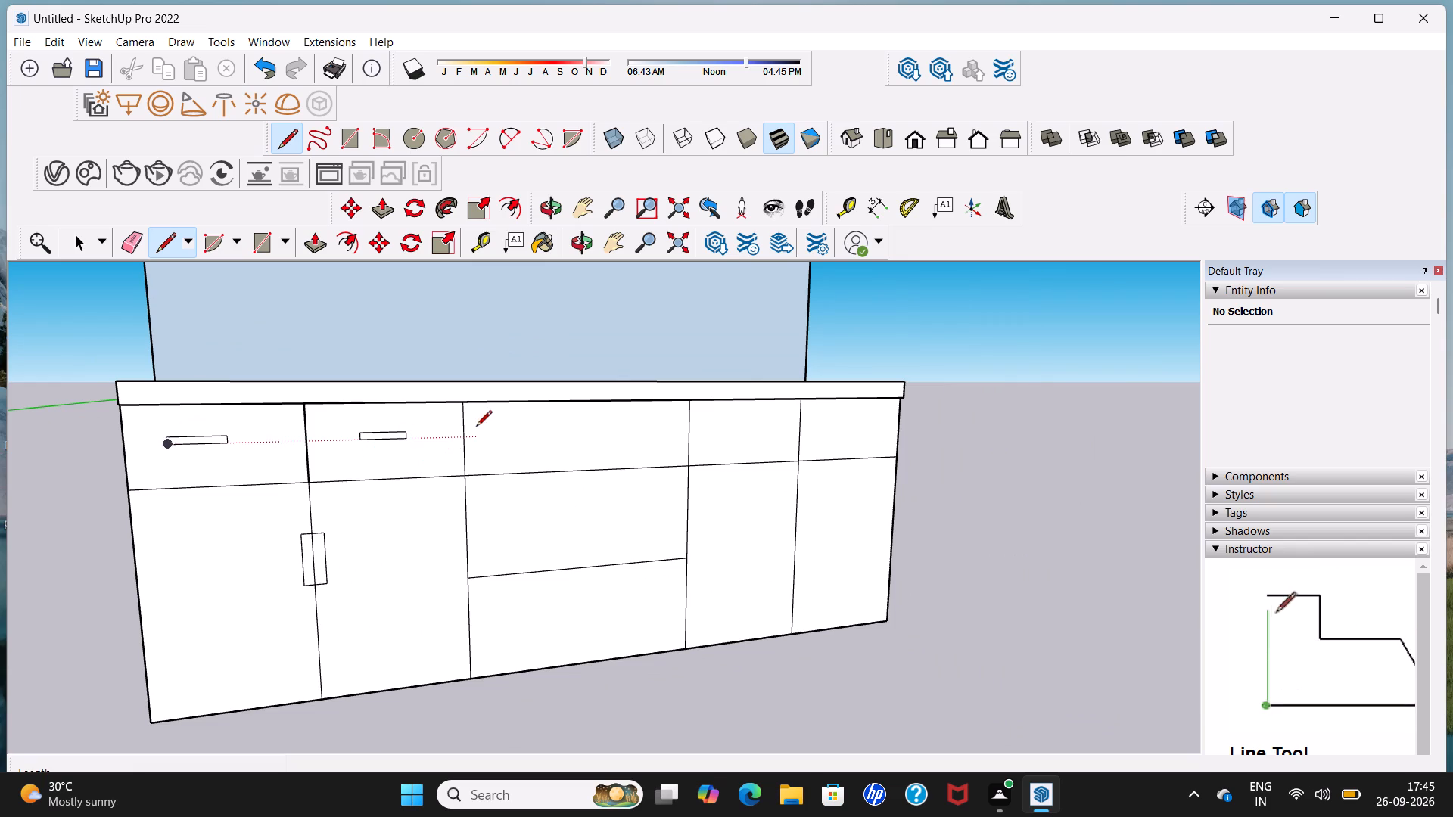
middle_drag(541, 434, 509, 436)
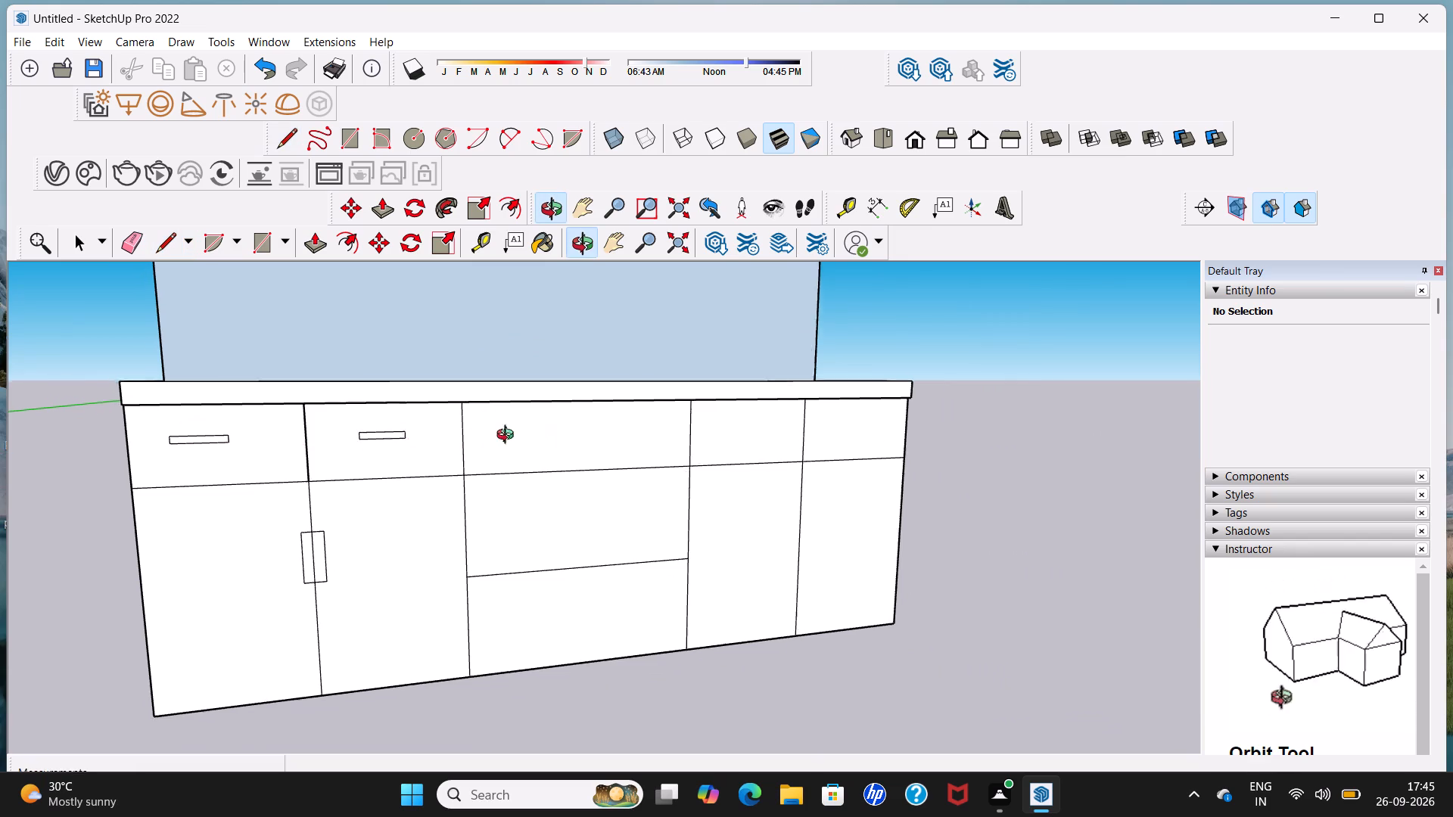
middle_drag(509, 436, 384, 443)
click(546, 433)
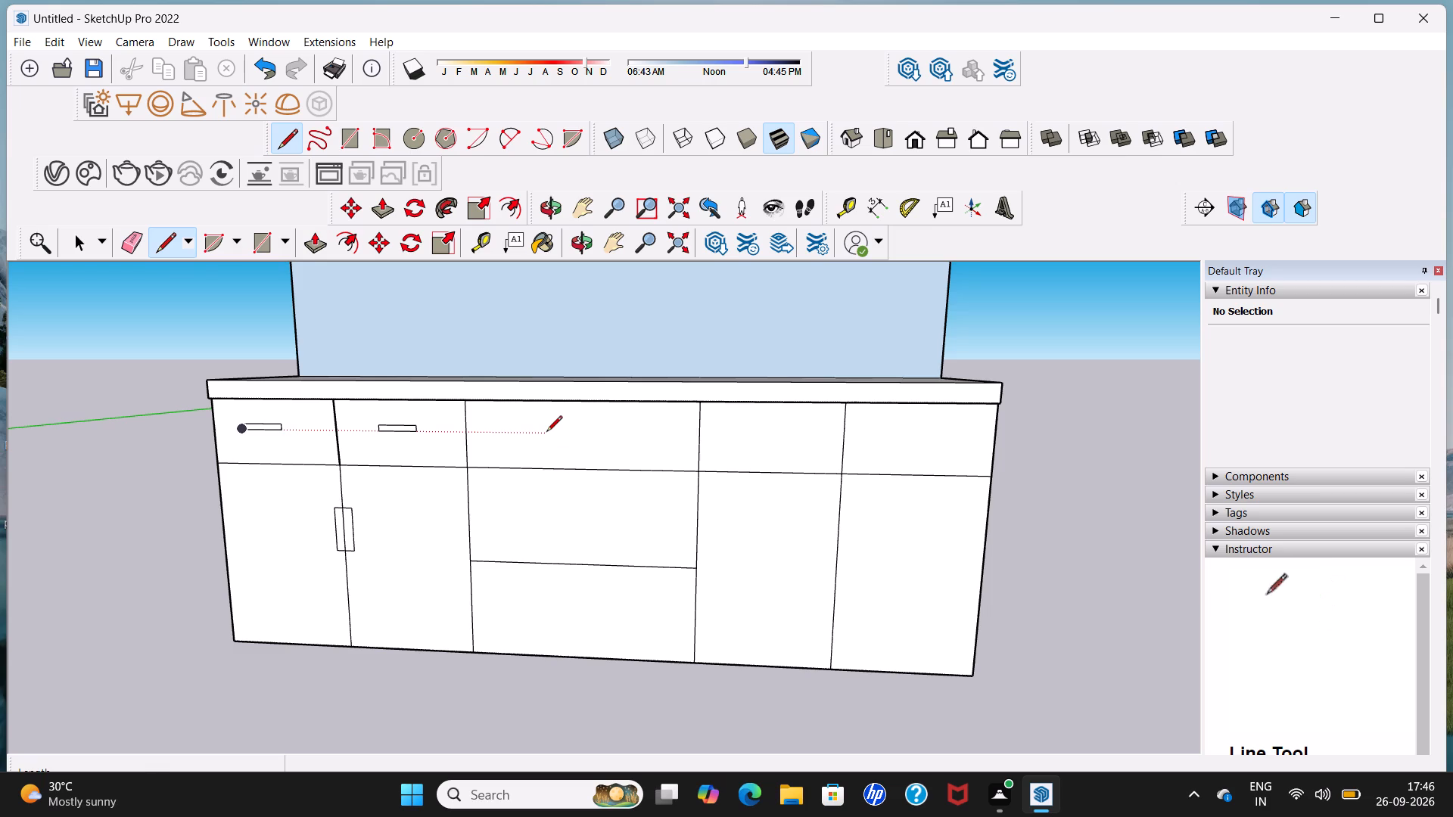
click(602, 430)
scroll(601, 429, up, 5)
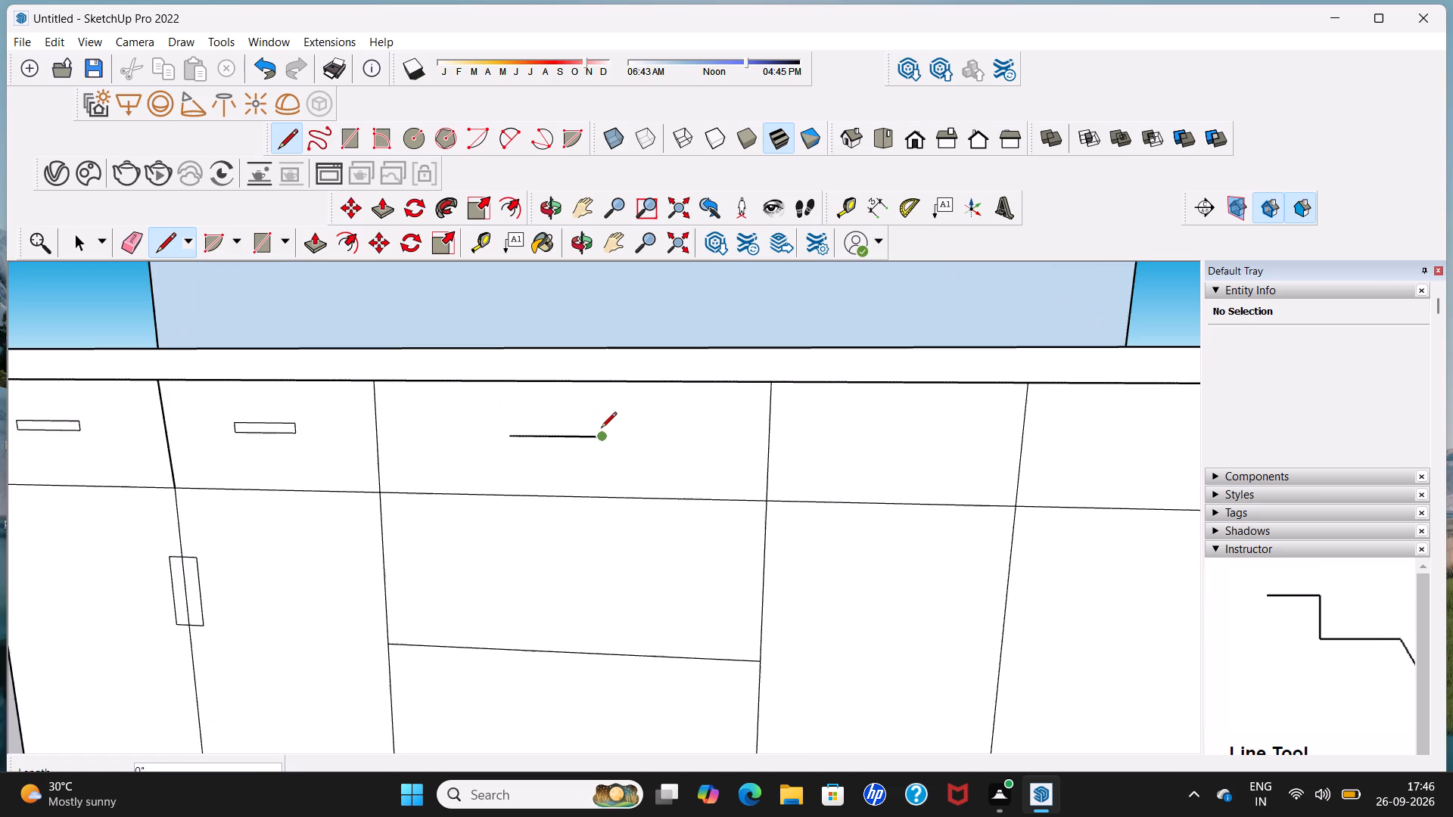
click(602, 437)
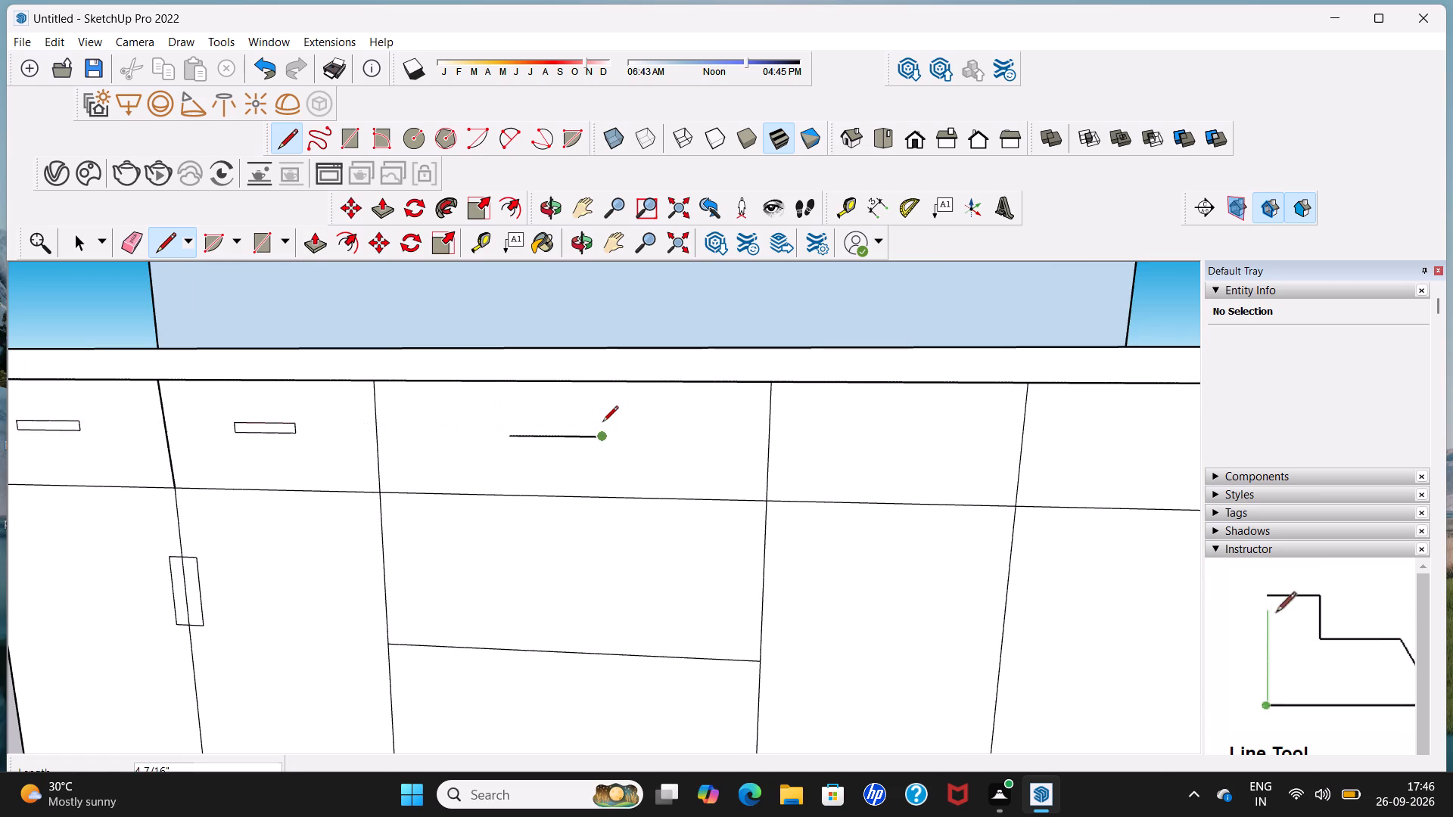
click(603, 420)
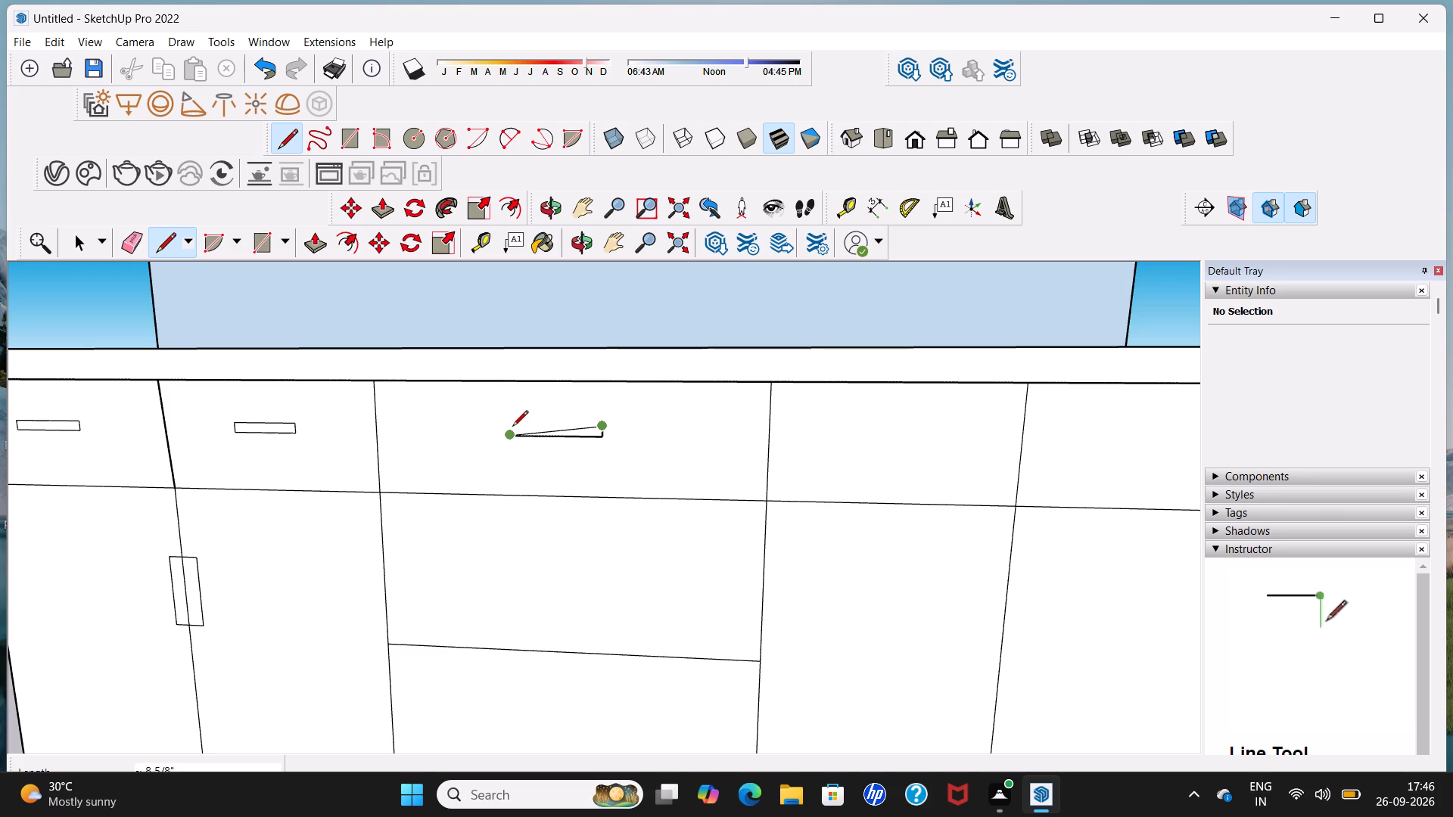
click(513, 418)
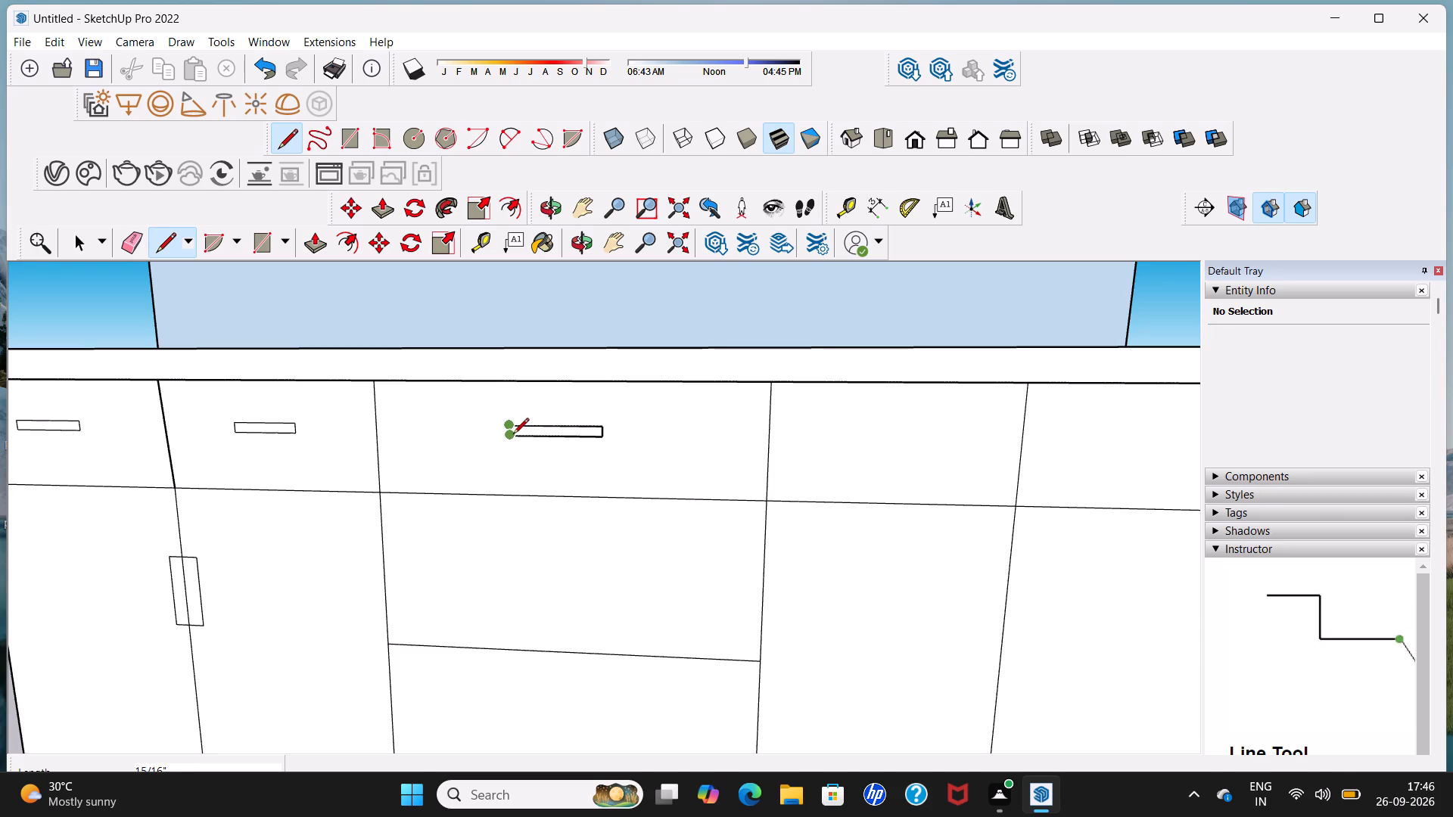
click(513, 436)
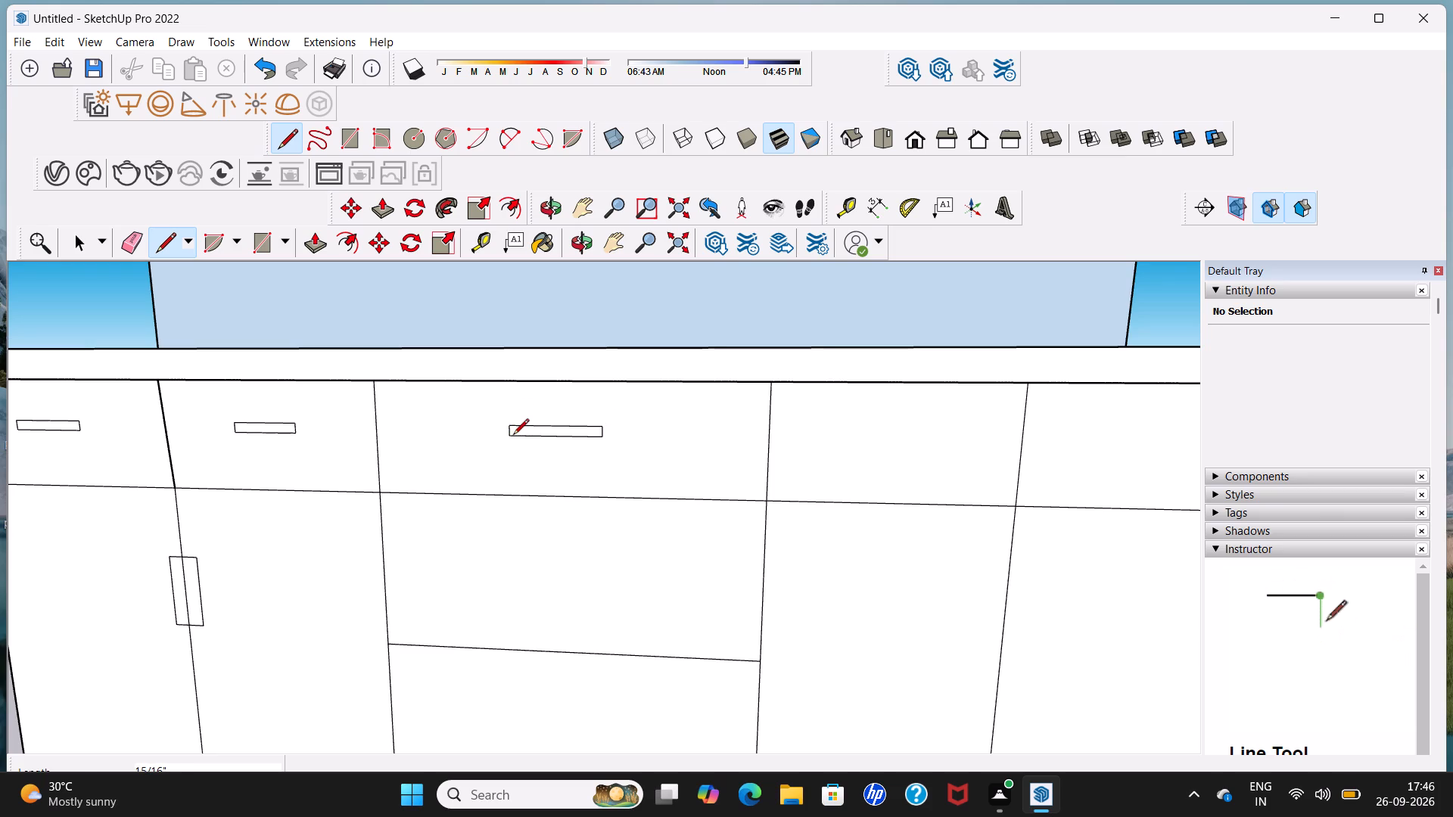
Draw a horizontal handle outline about 5 5/8" wide and 15/16" tall on the fourth drawer front from the left.
scroll(513, 436, down, 4)
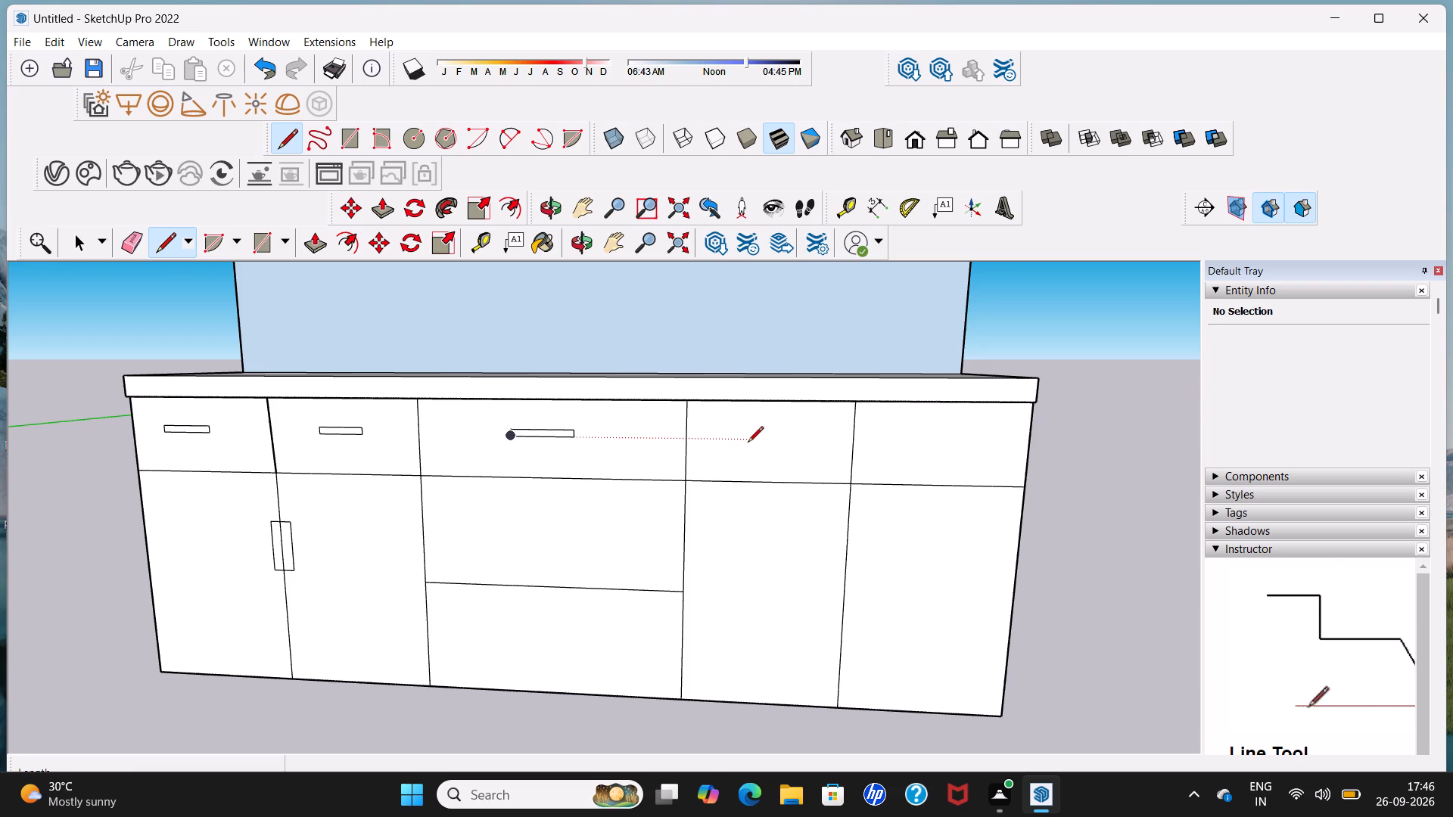
click(748, 443)
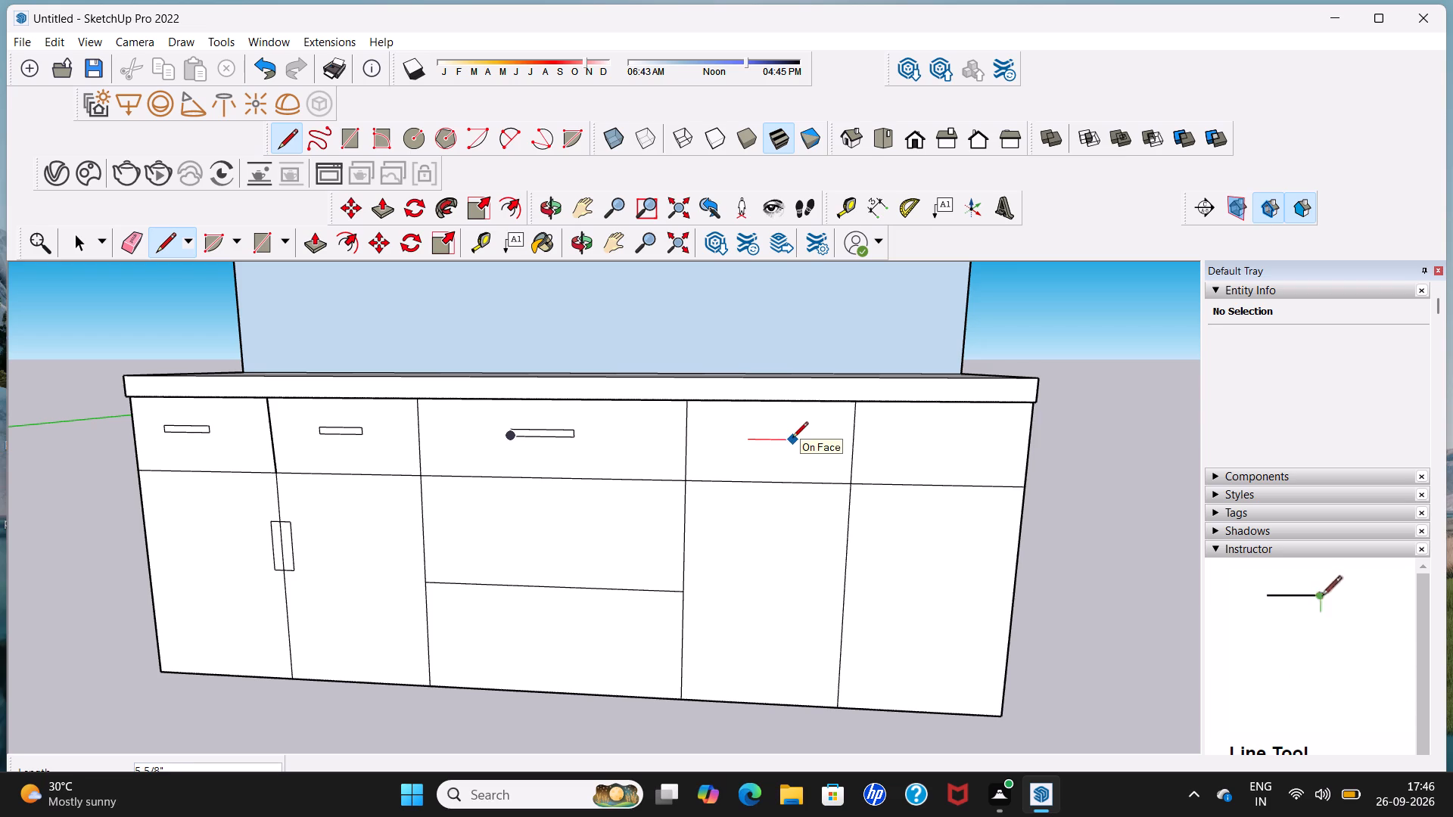
click(792, 439)
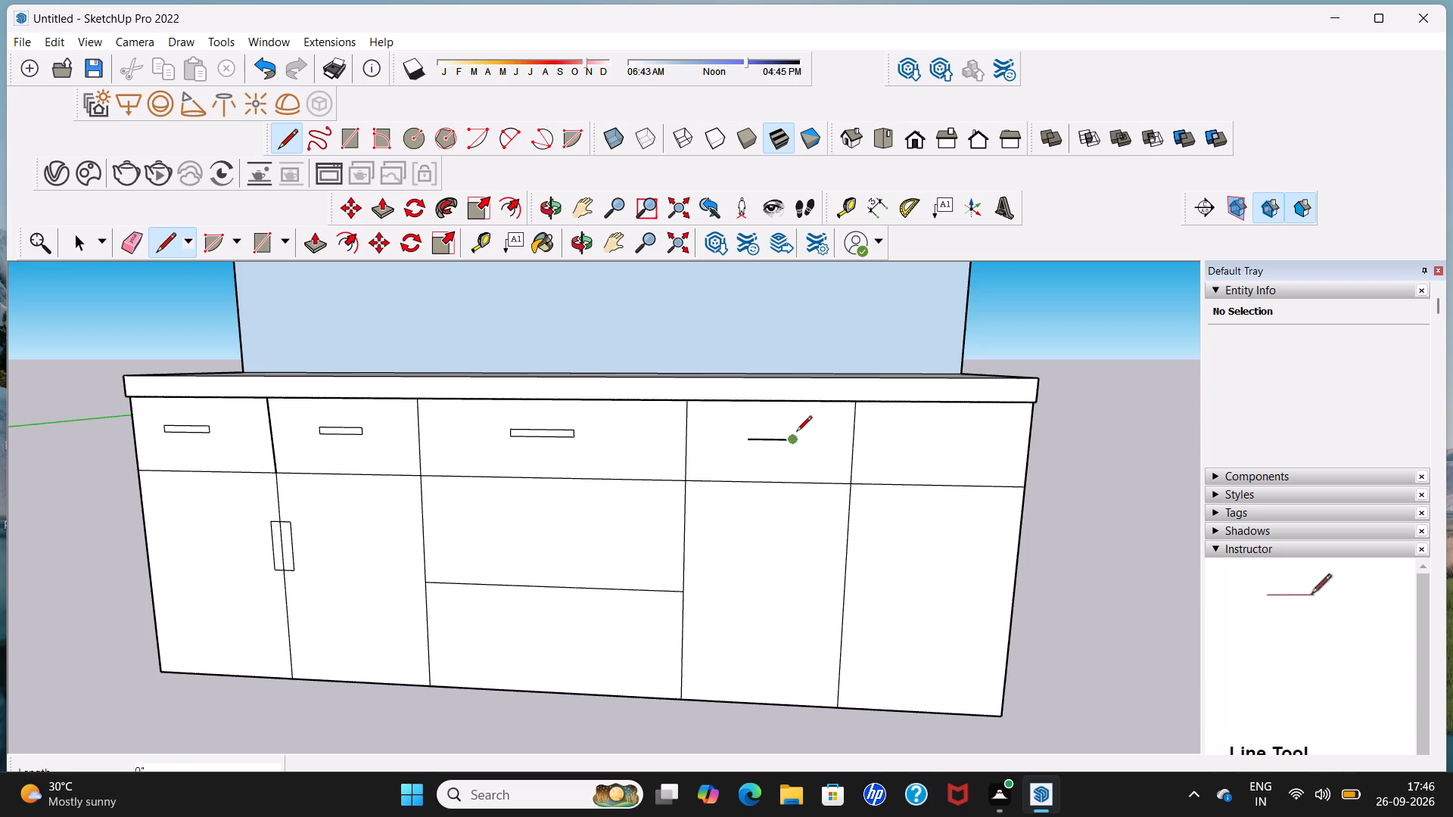
scroll(793, 430, up, 5)
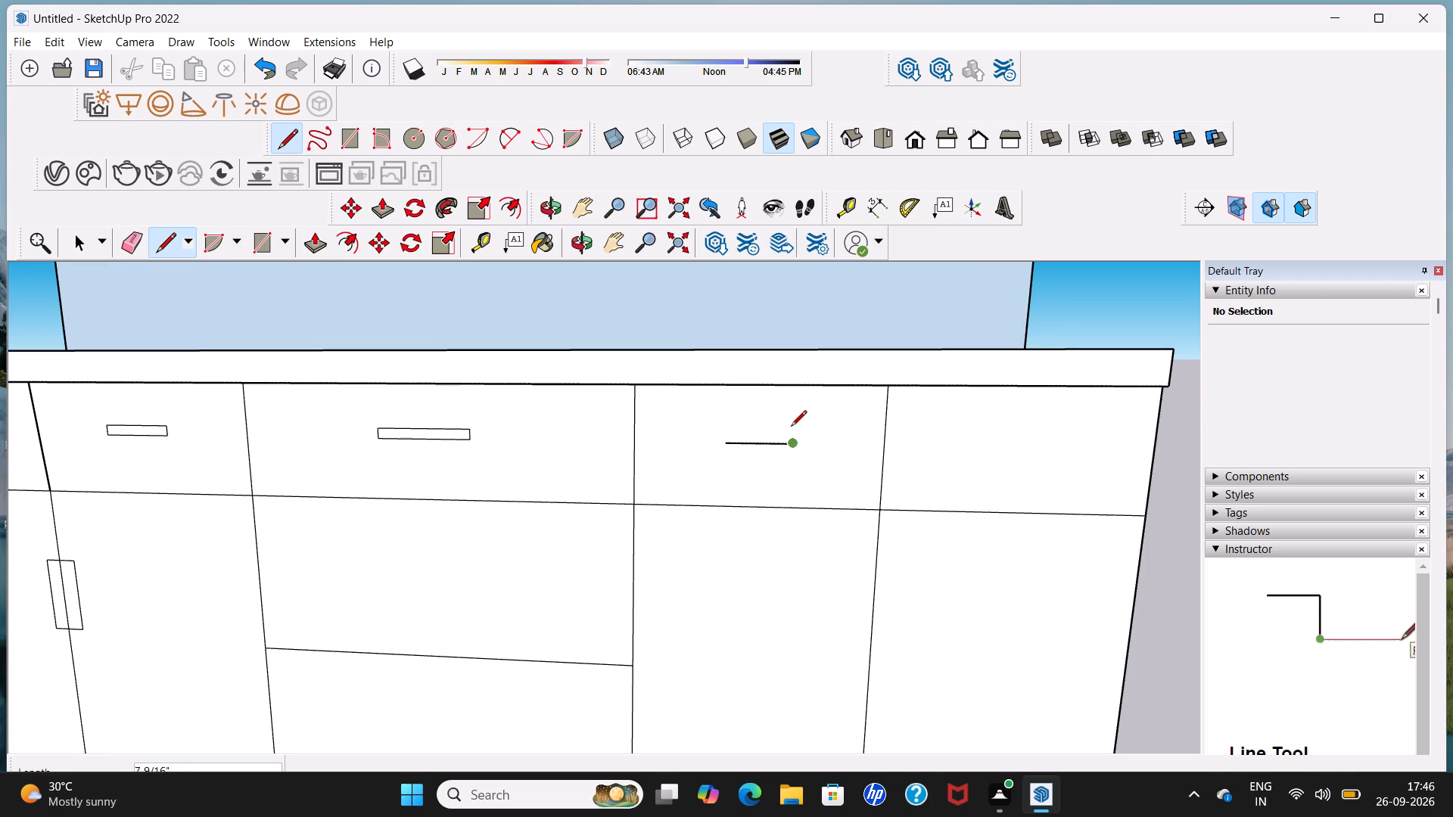
scroll(792, 433, up, 5)
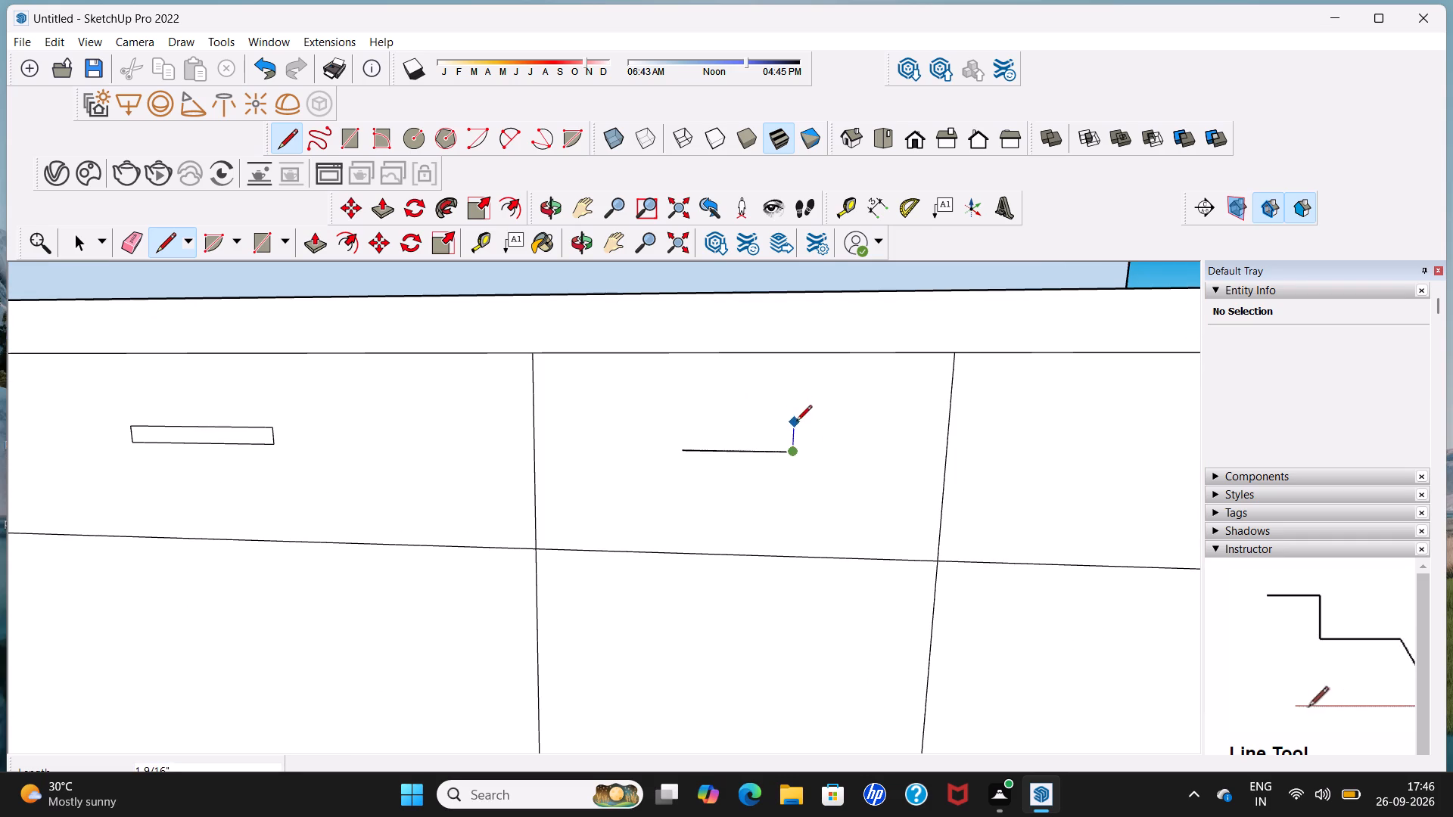
click(796, 426)
click(685, 431)
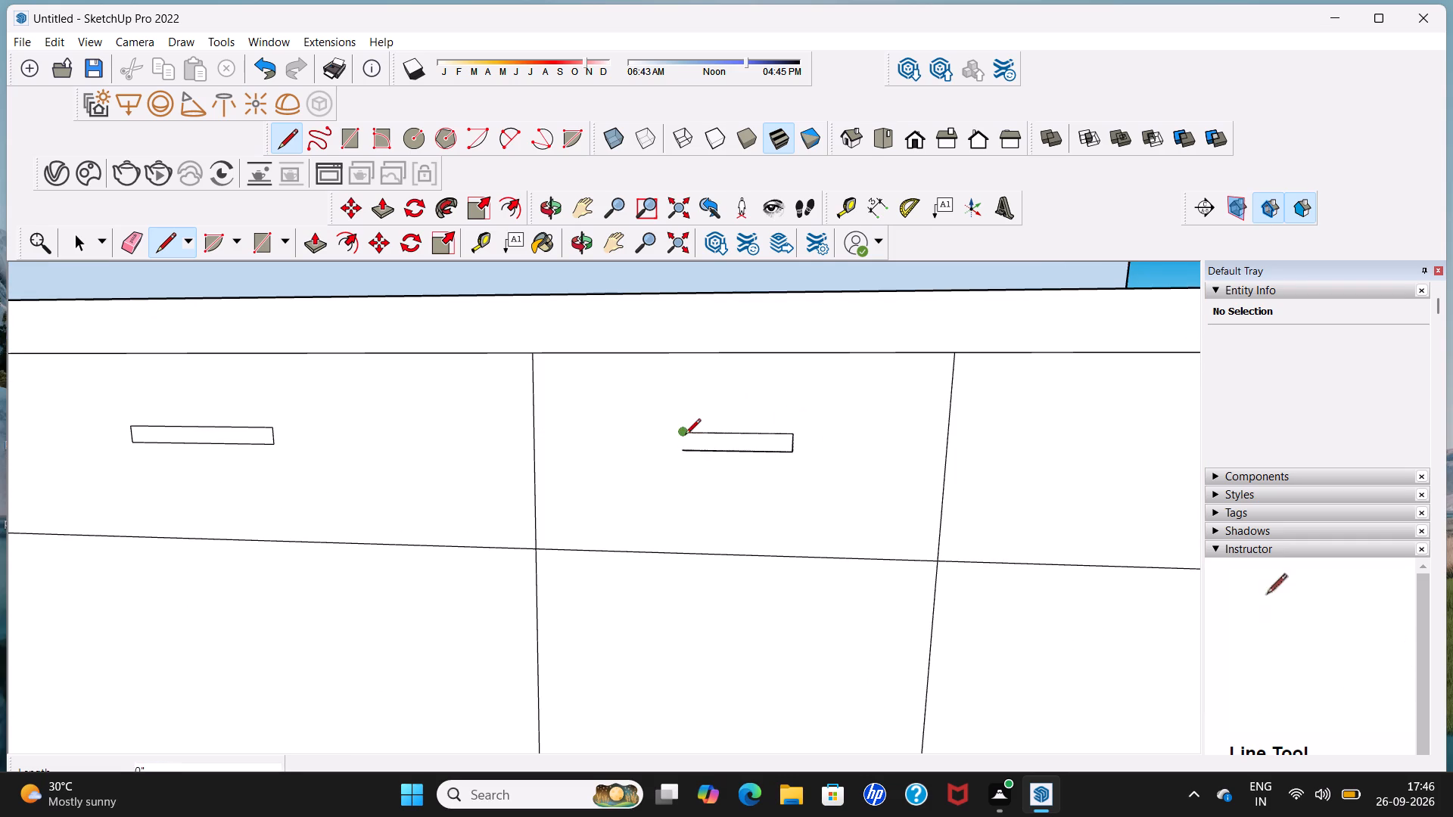
click(685, 449)
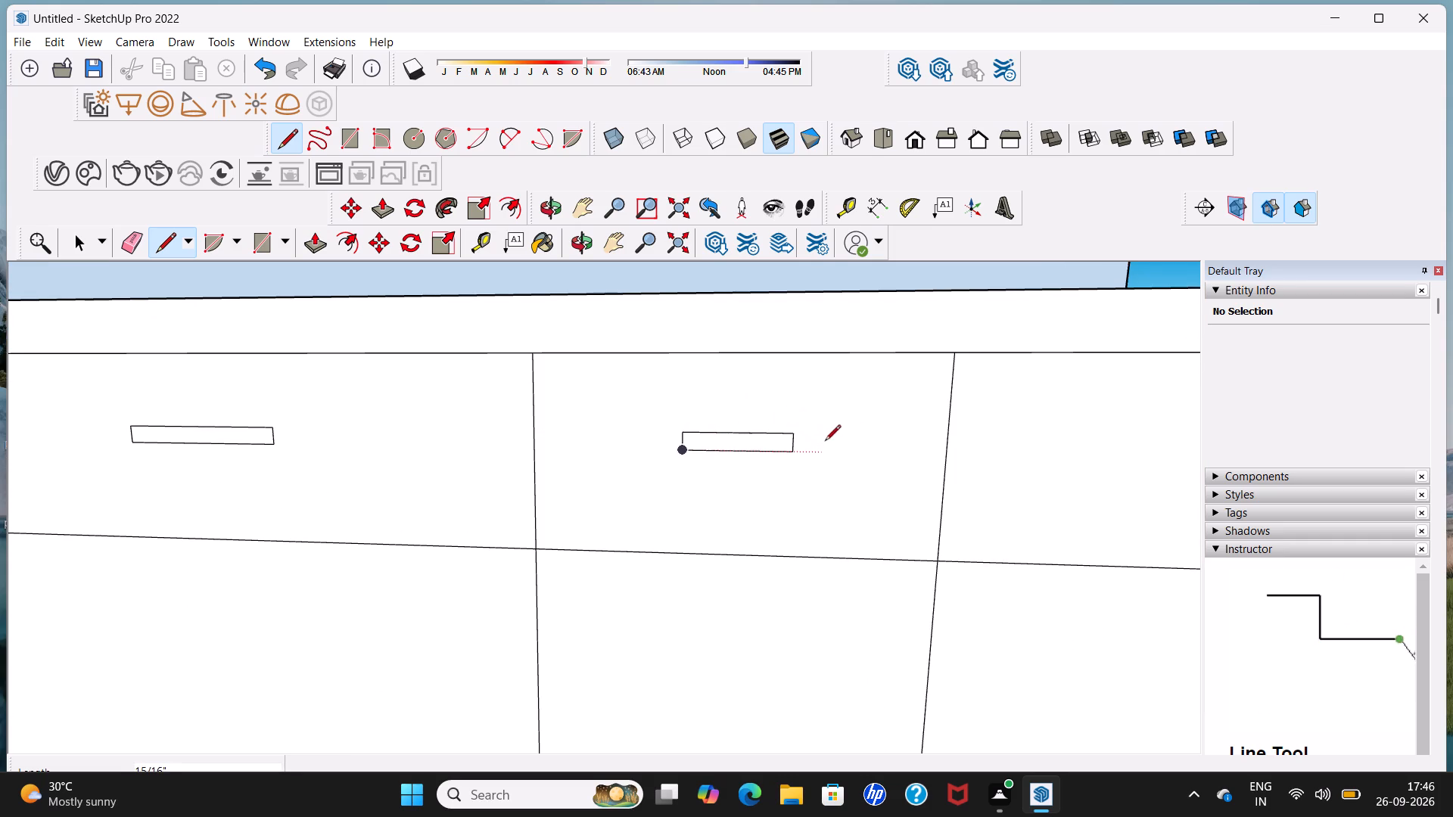
Draw a horizontal handle outline about 5 1/8" wide on the rightmost drawer front, level with the neighbouring drawer's handle outline.
scroll(933, 439, down, 7)
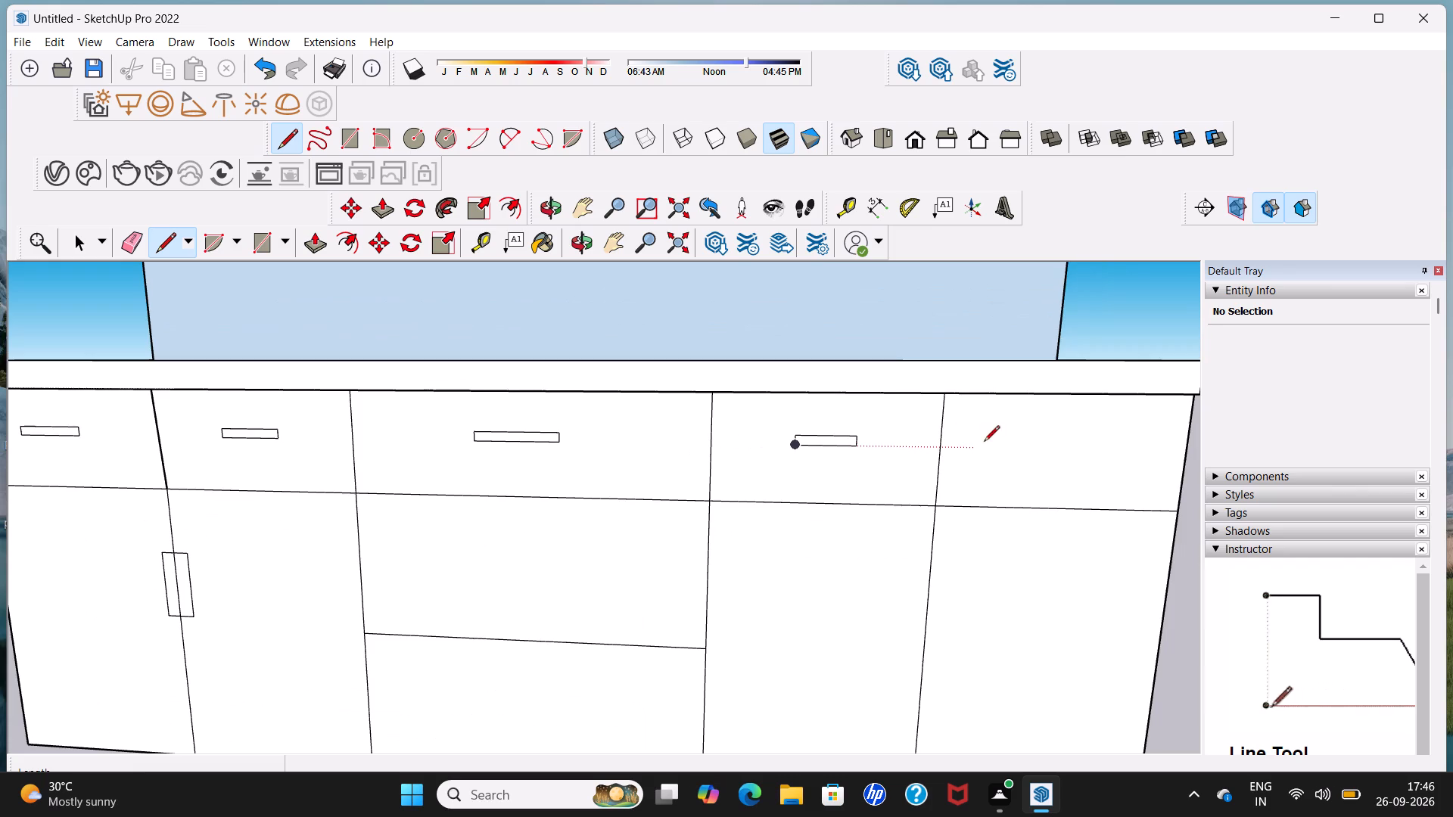
click(1044, 447)
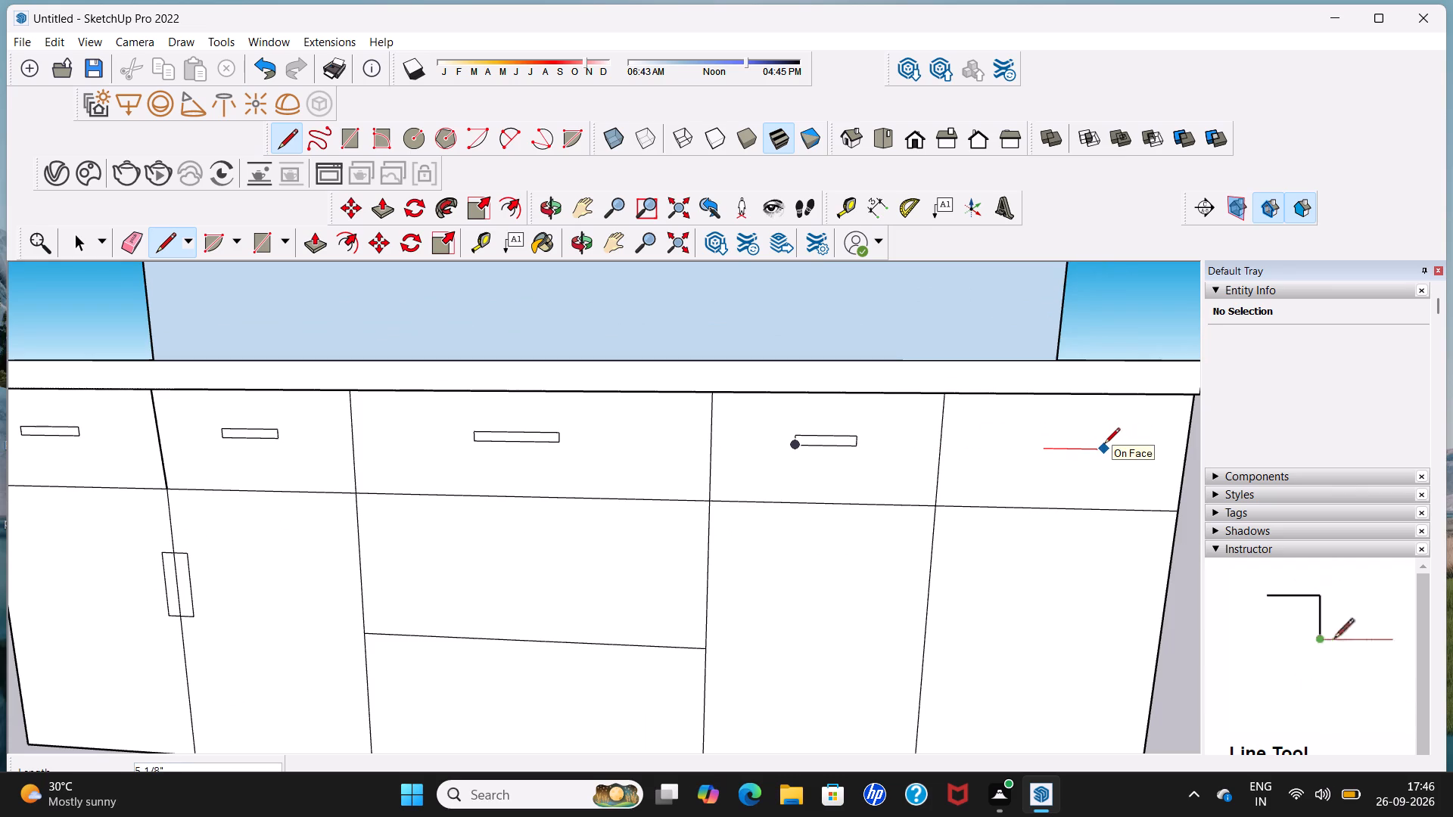
click(1104, 445)
click(1100, 436)
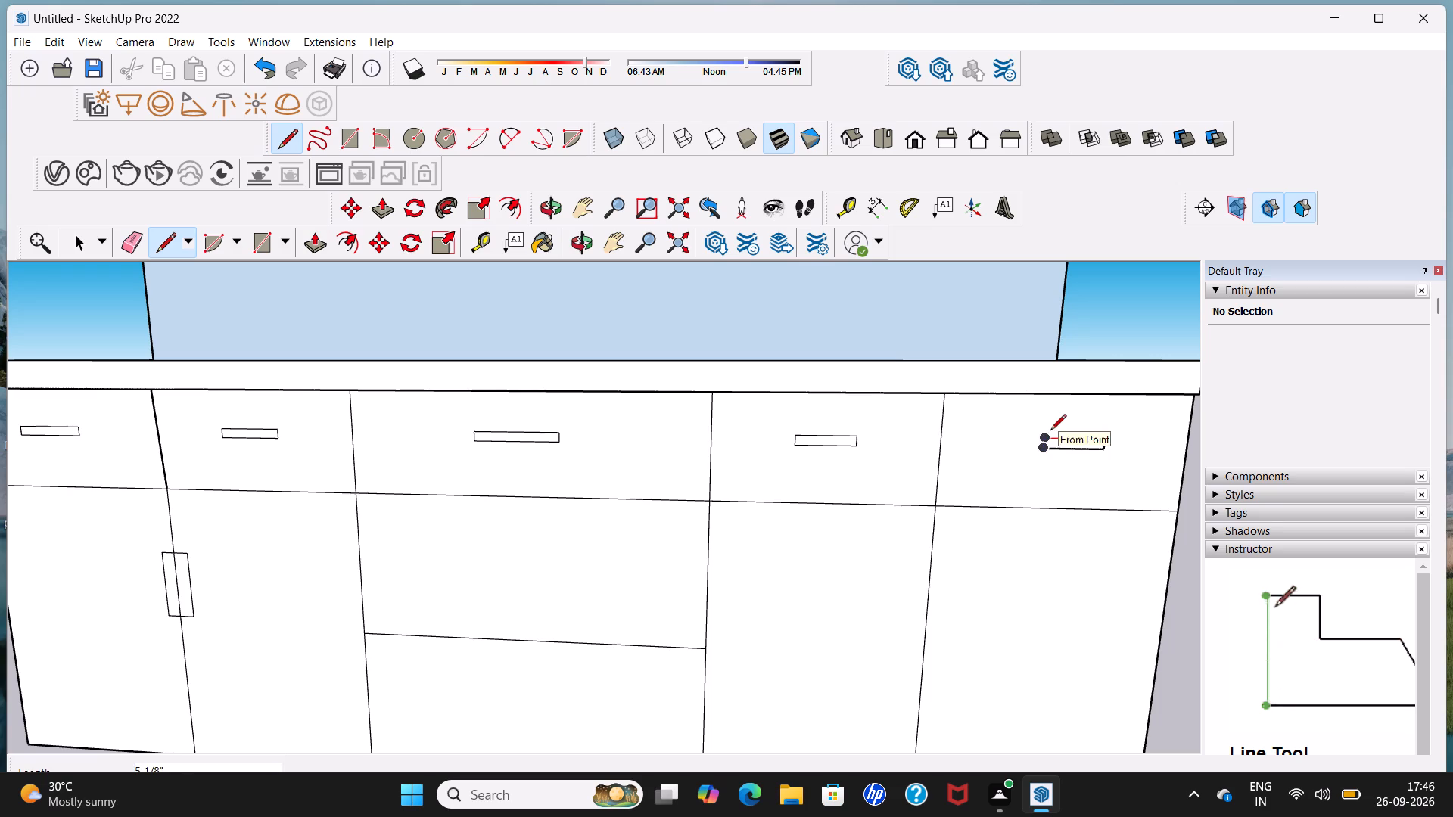
click(1050, 431)
click(1050, 451)
Draw a handle outline about 8 9/16" wide and 1 1/16" tall on the central middle drawer front, aligned below the top drawer's outline.
scroll(1047, 458, down, 10)
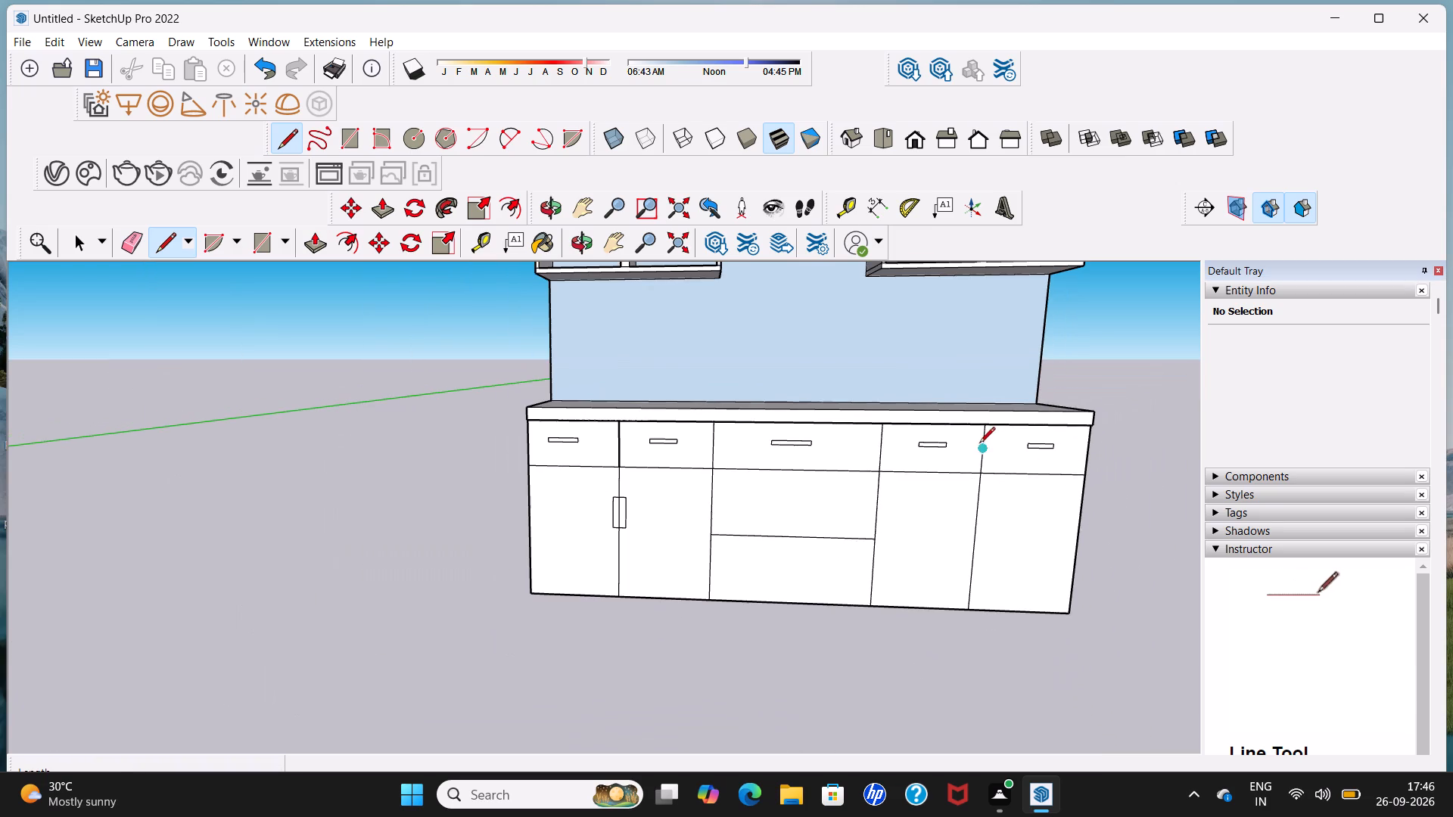
shift+middle_drag(969, 459, 758, 433)
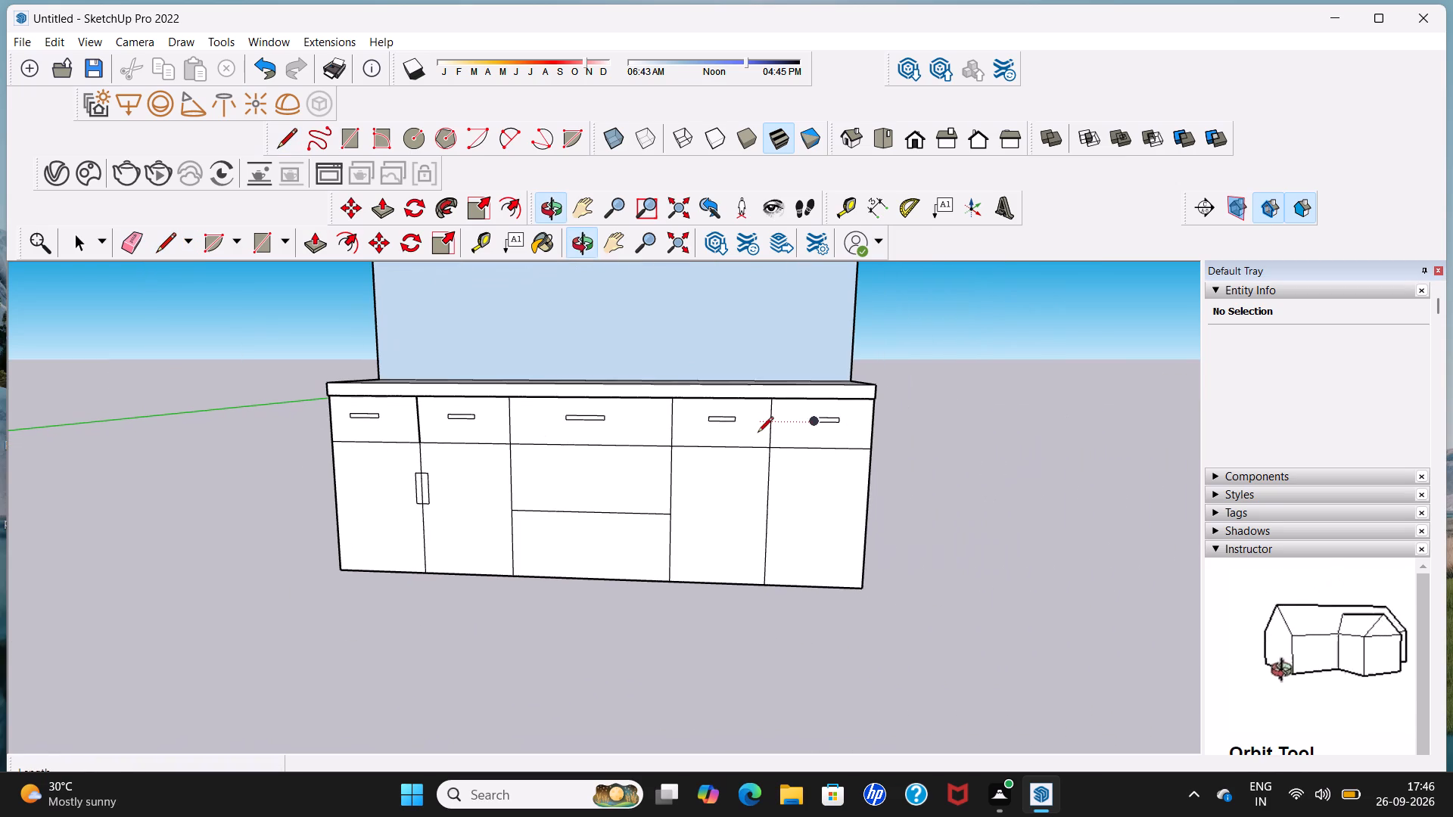
scroll(739, 436, up, 1)
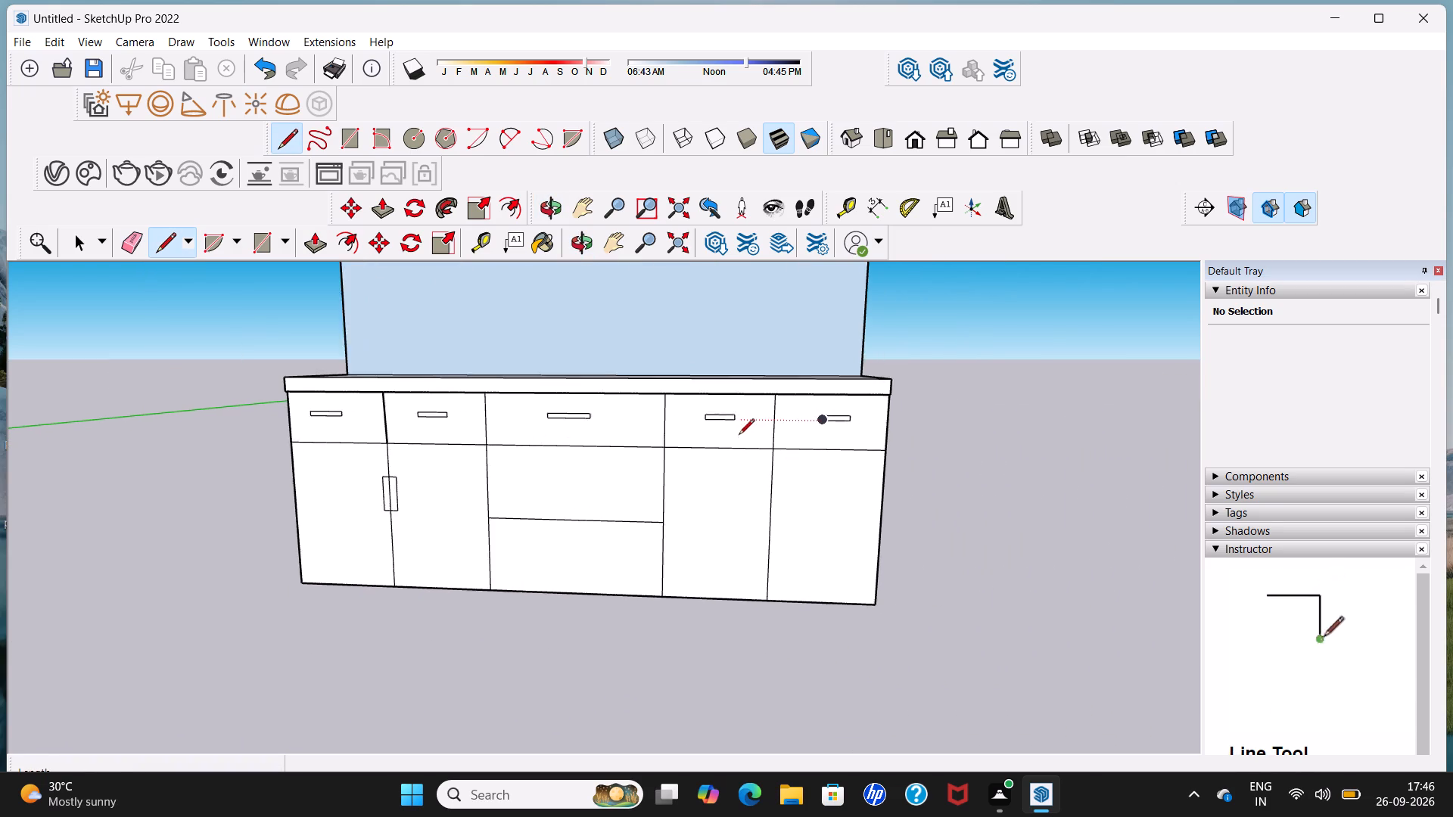
scroll(739, 436, up, 1)
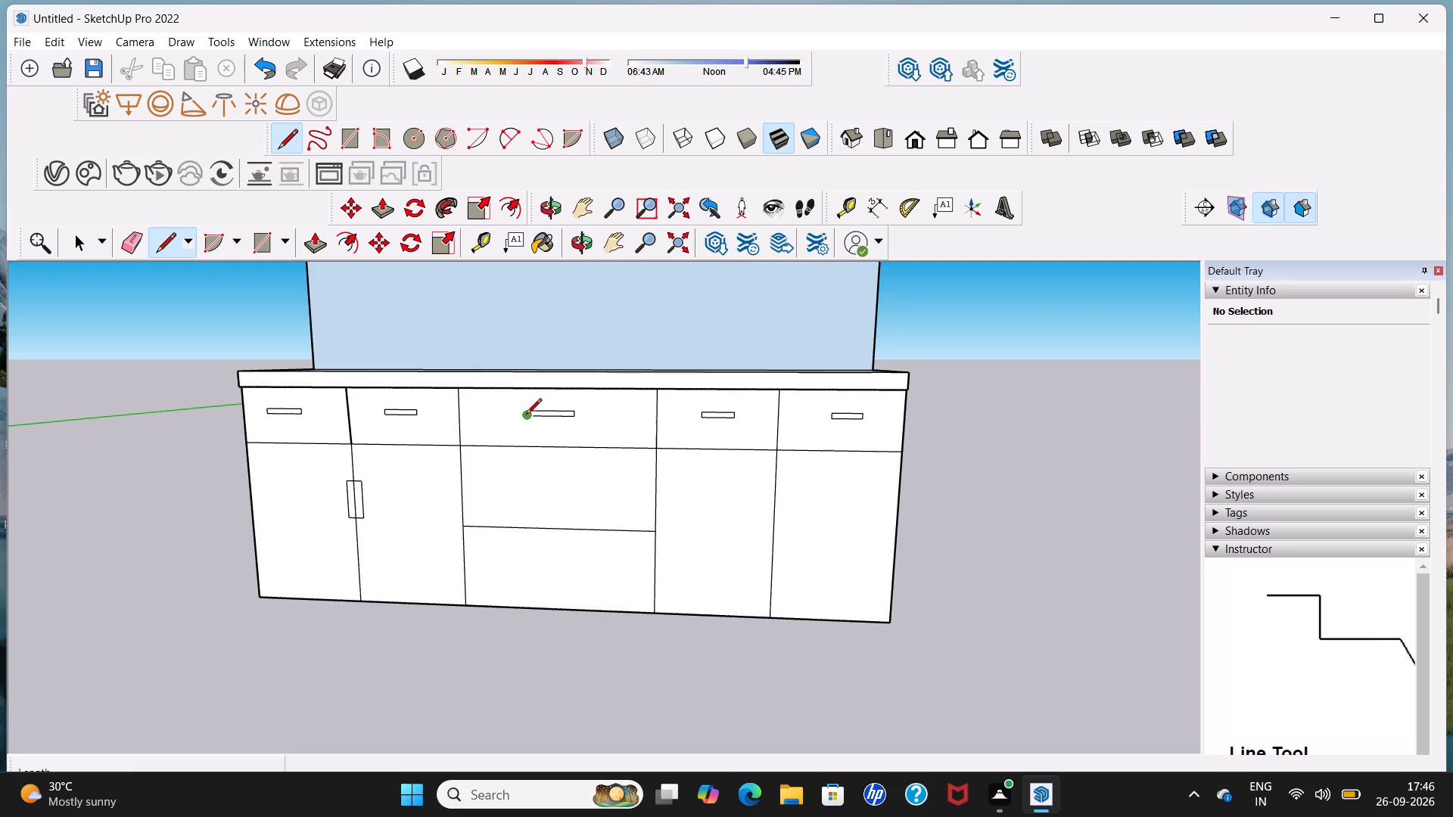
click(531, 480)
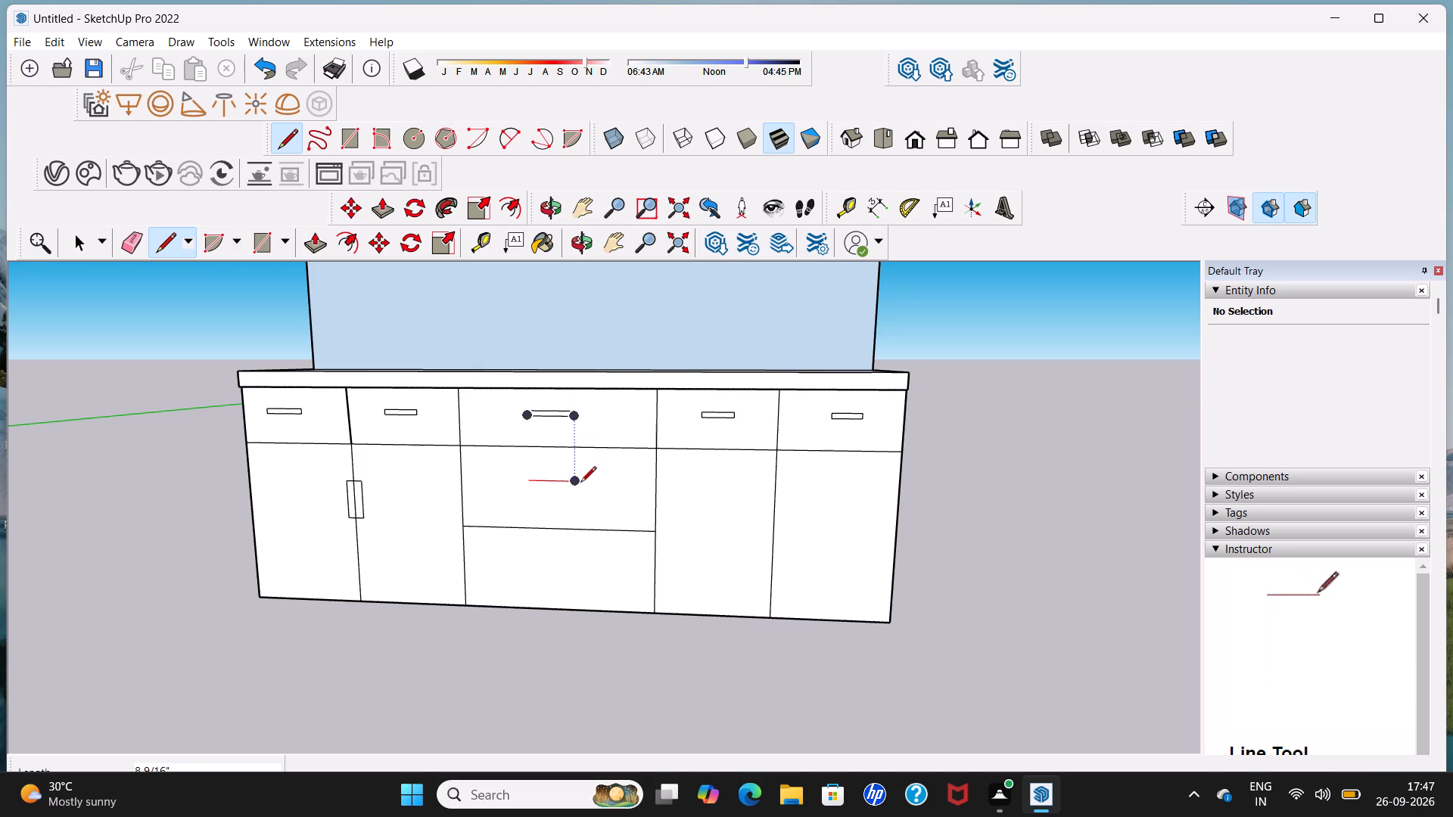
click(580, 485)
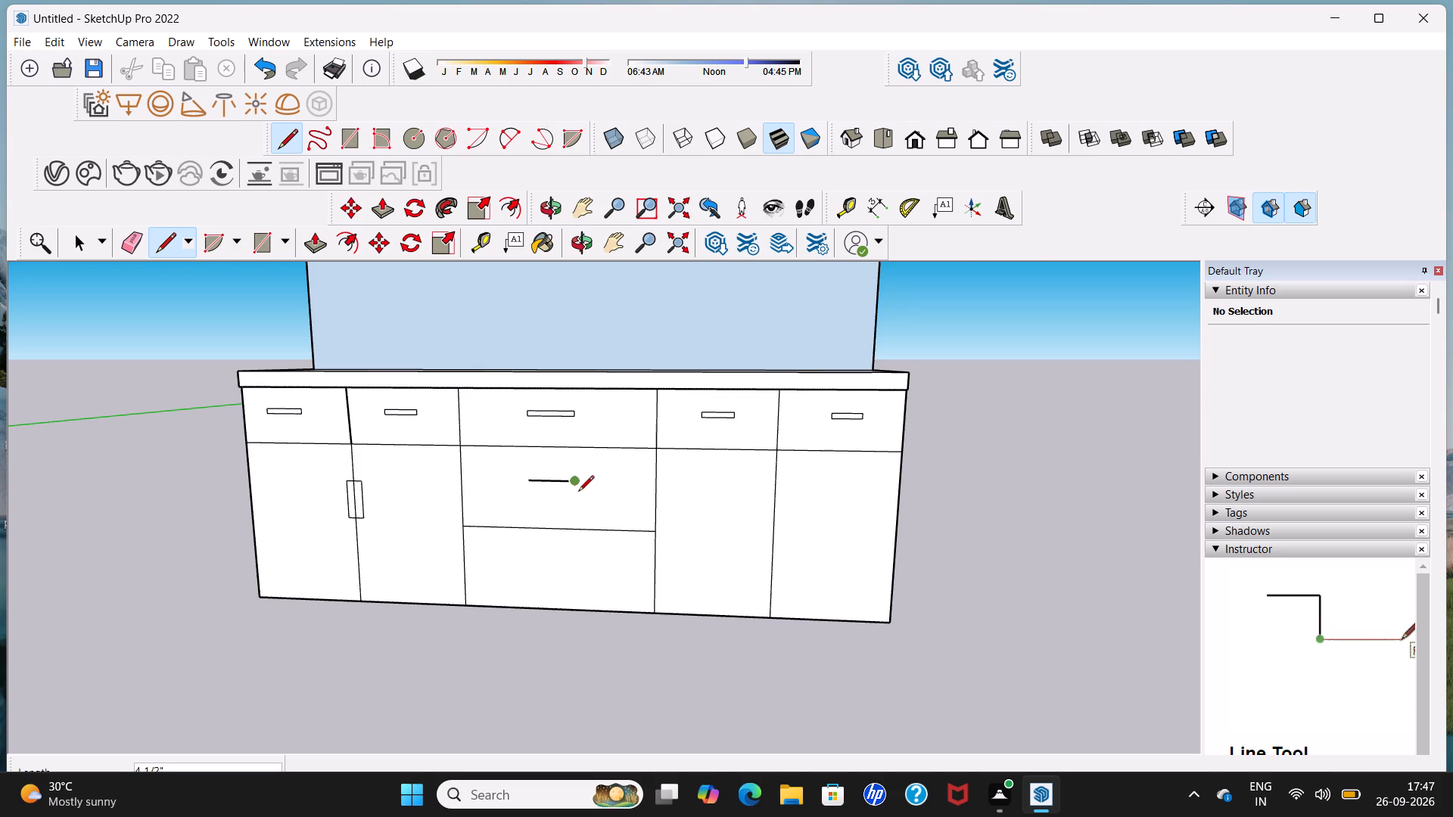
scroll(578, 492, up, 6)
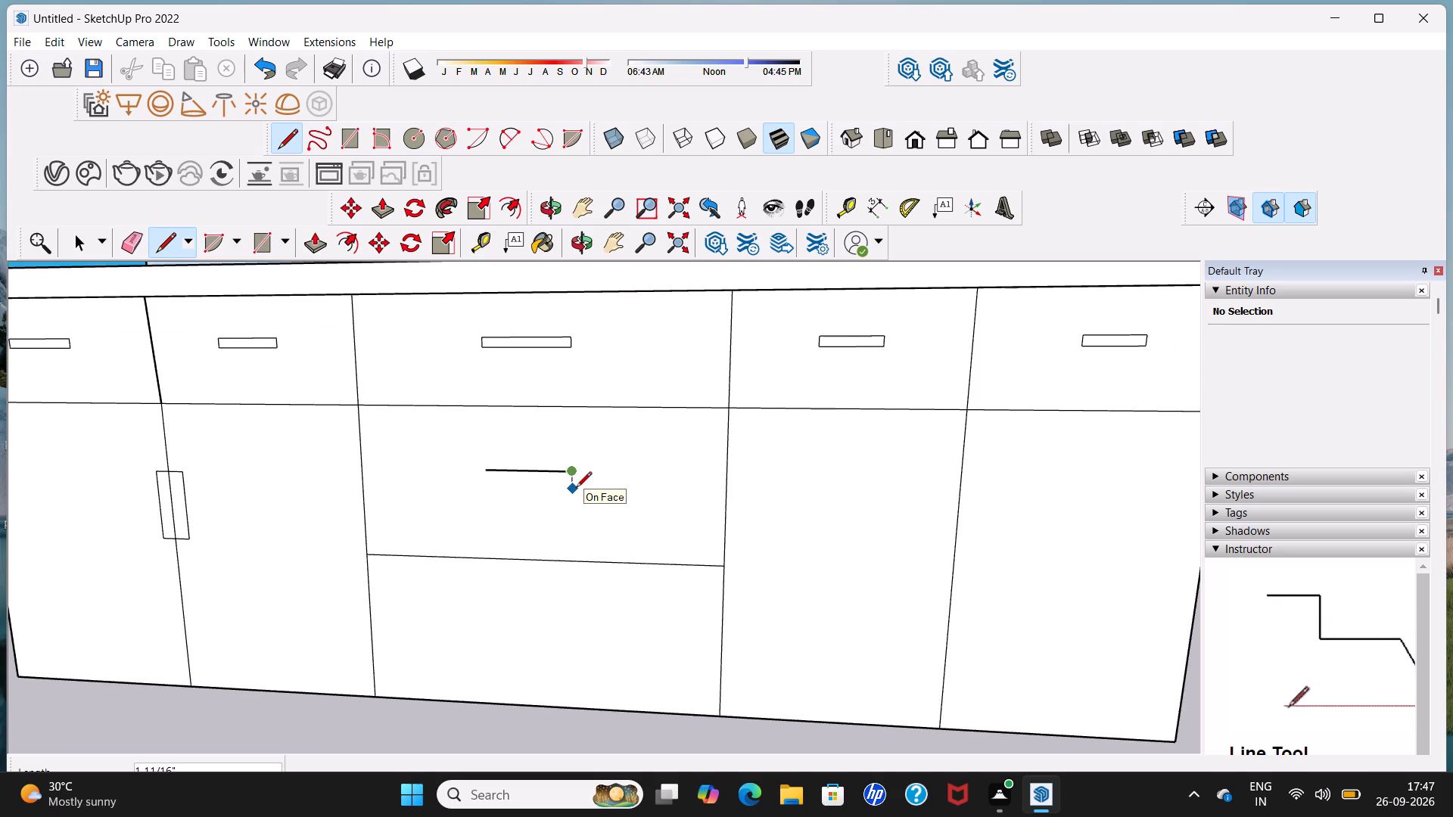
scroll(576, 486, up, 2)
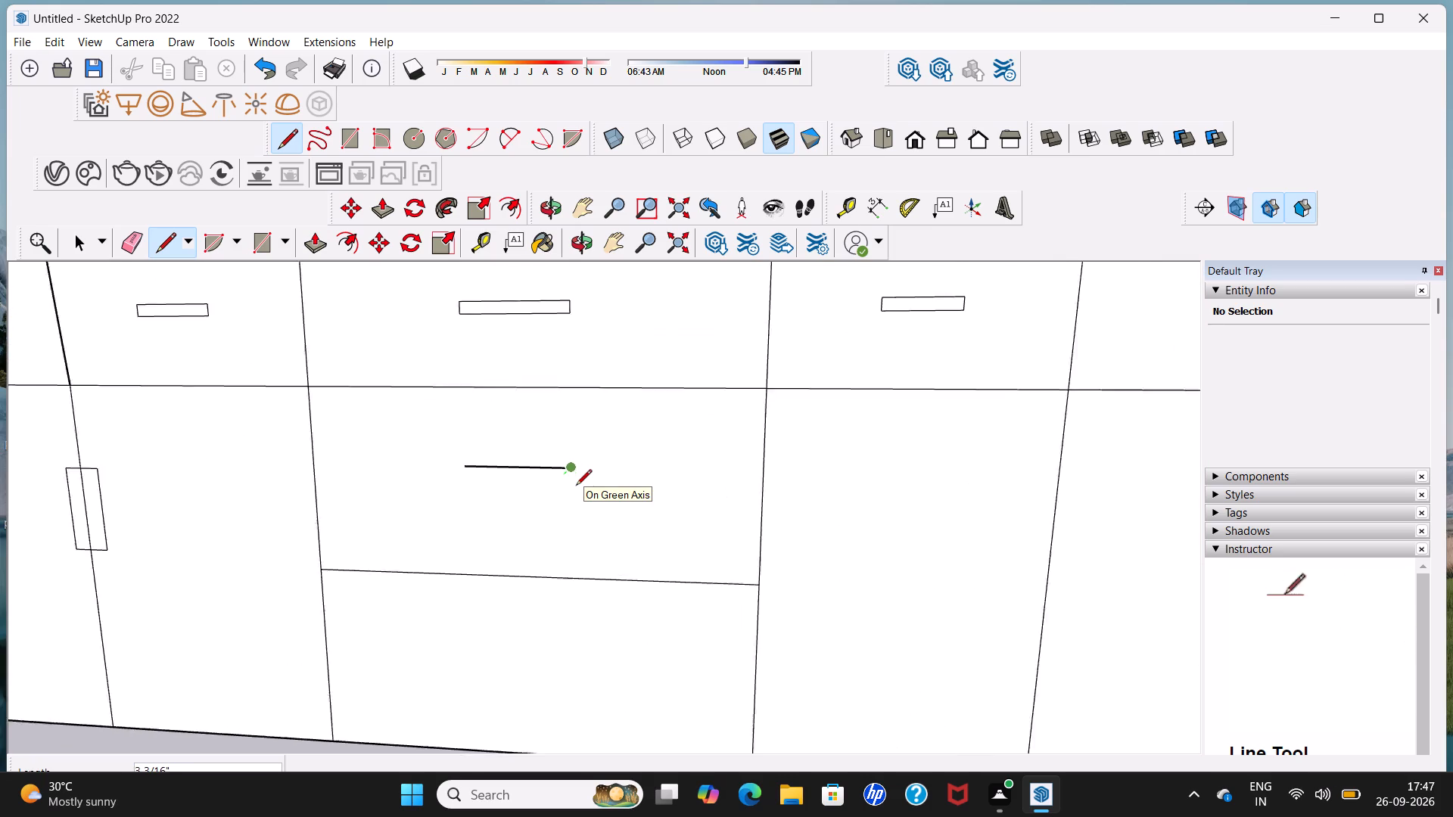
scroll(576, 486, up, 2)
click(576, 480)
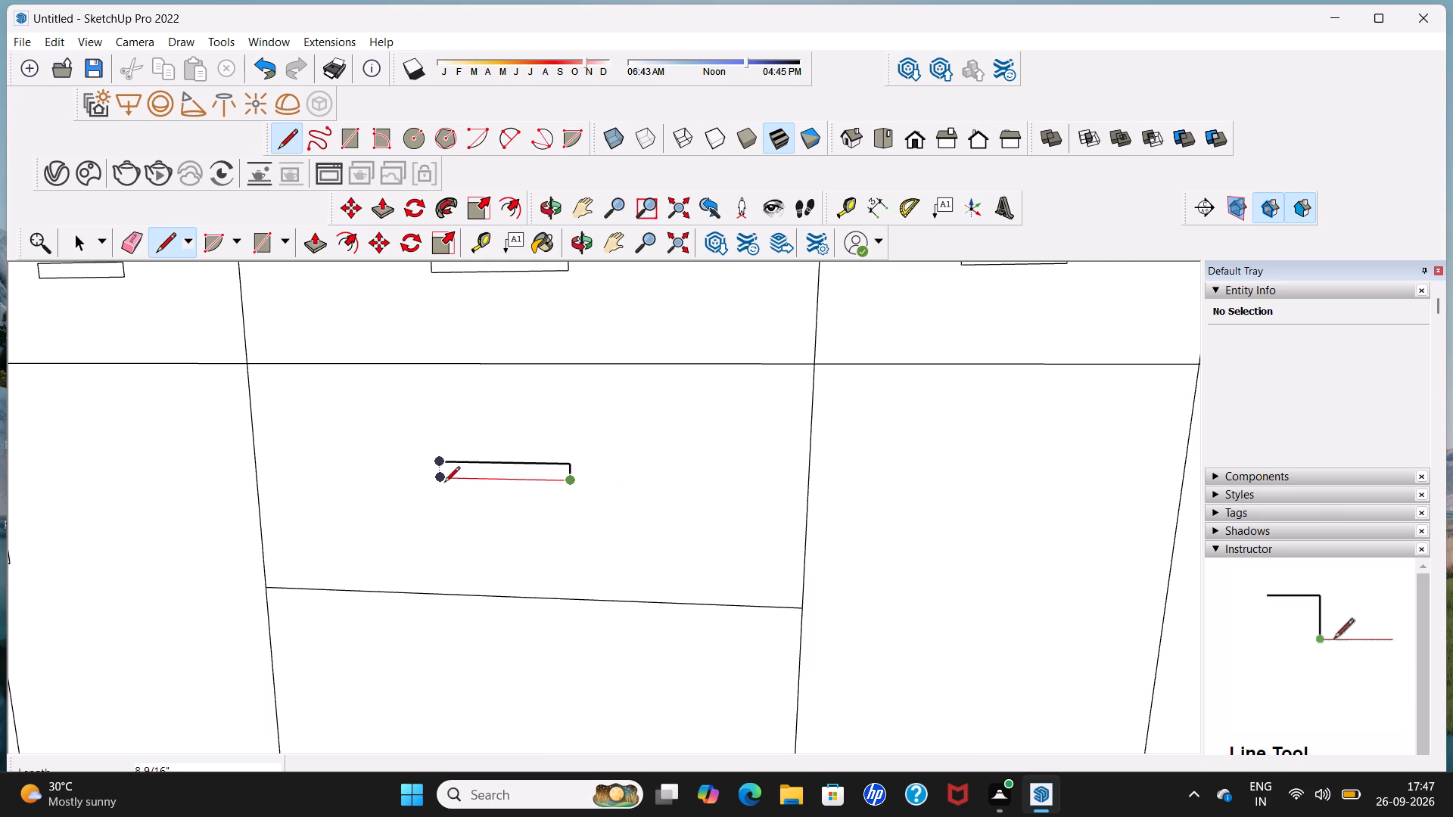
click(444, 483)
click(441, 462)
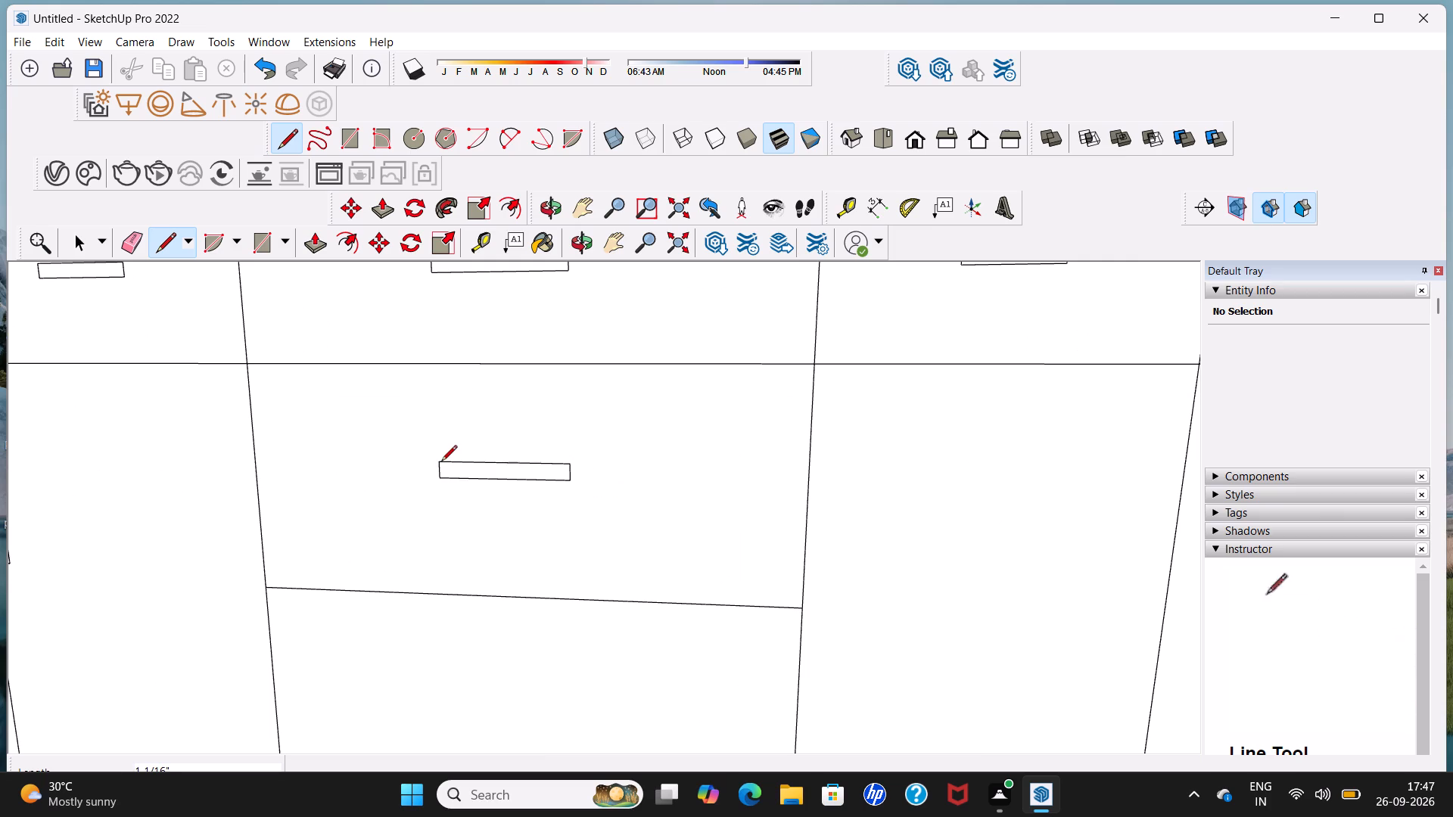
Draw a handle outline about 8 9/16" wide and 1 9/16" tall on the central bottom drawer front, aligned below the middle drawer's outline.
scroll(441, 462, down, 11)
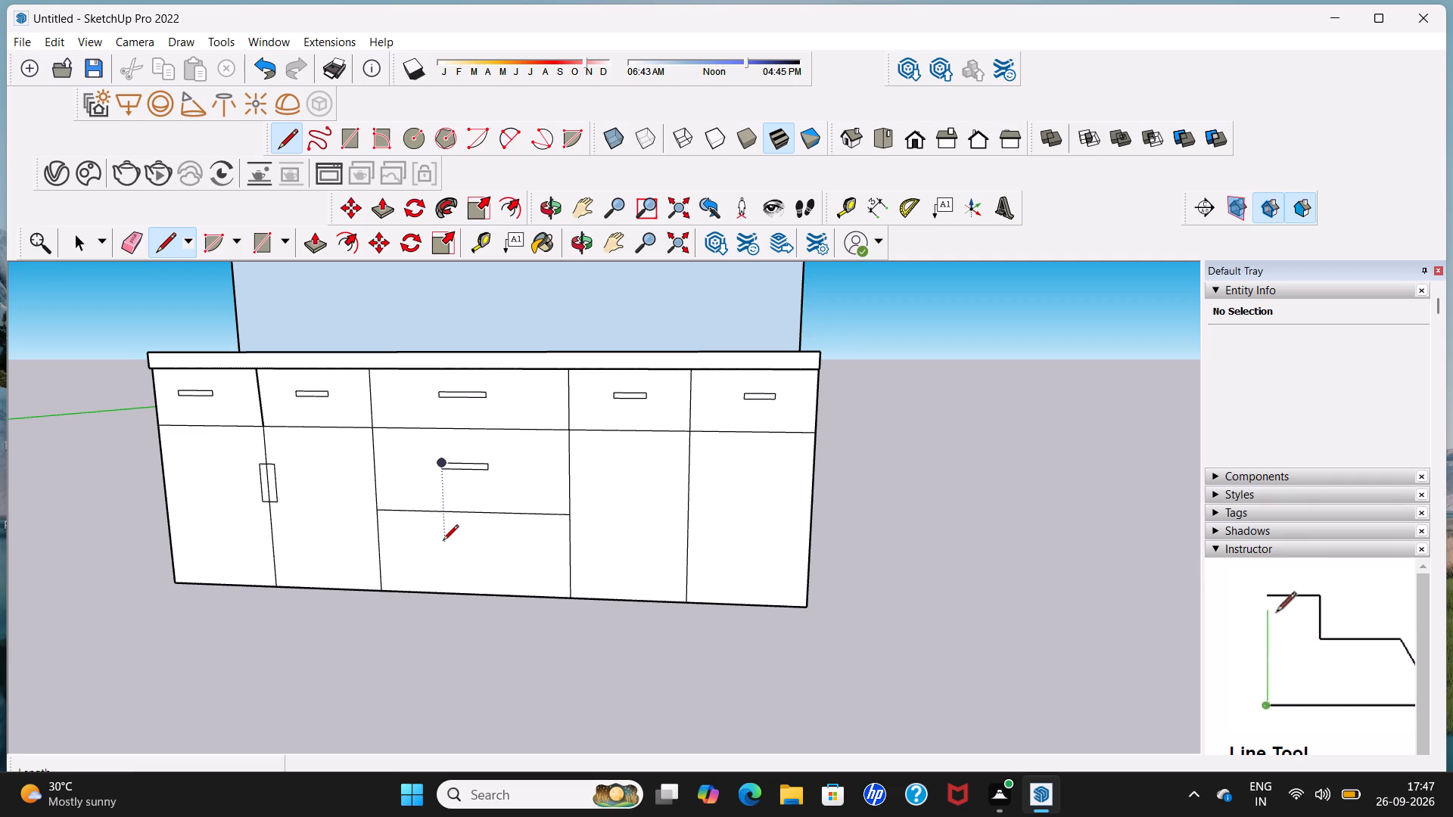
click(443, 542)
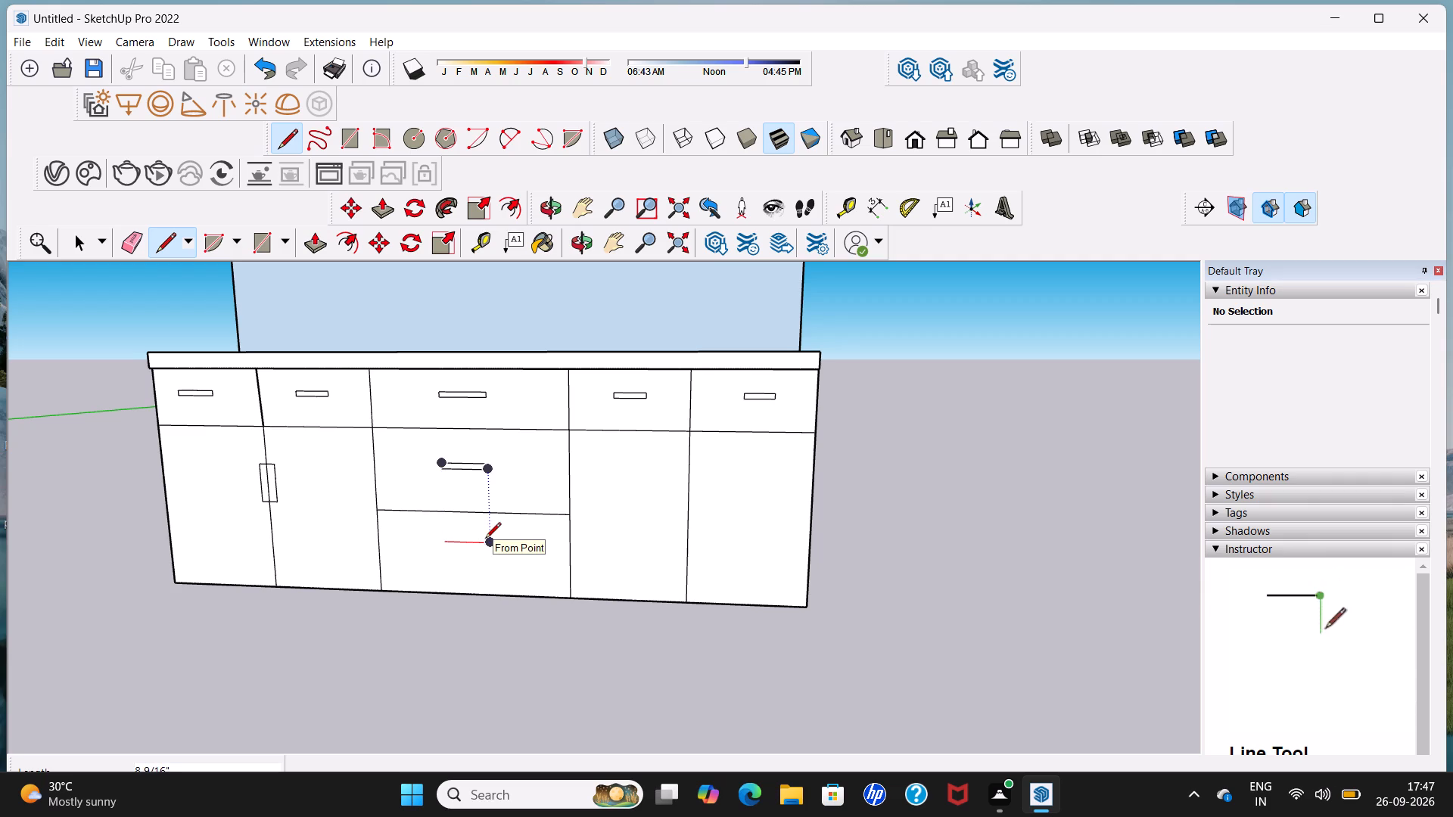
click(487, 539)
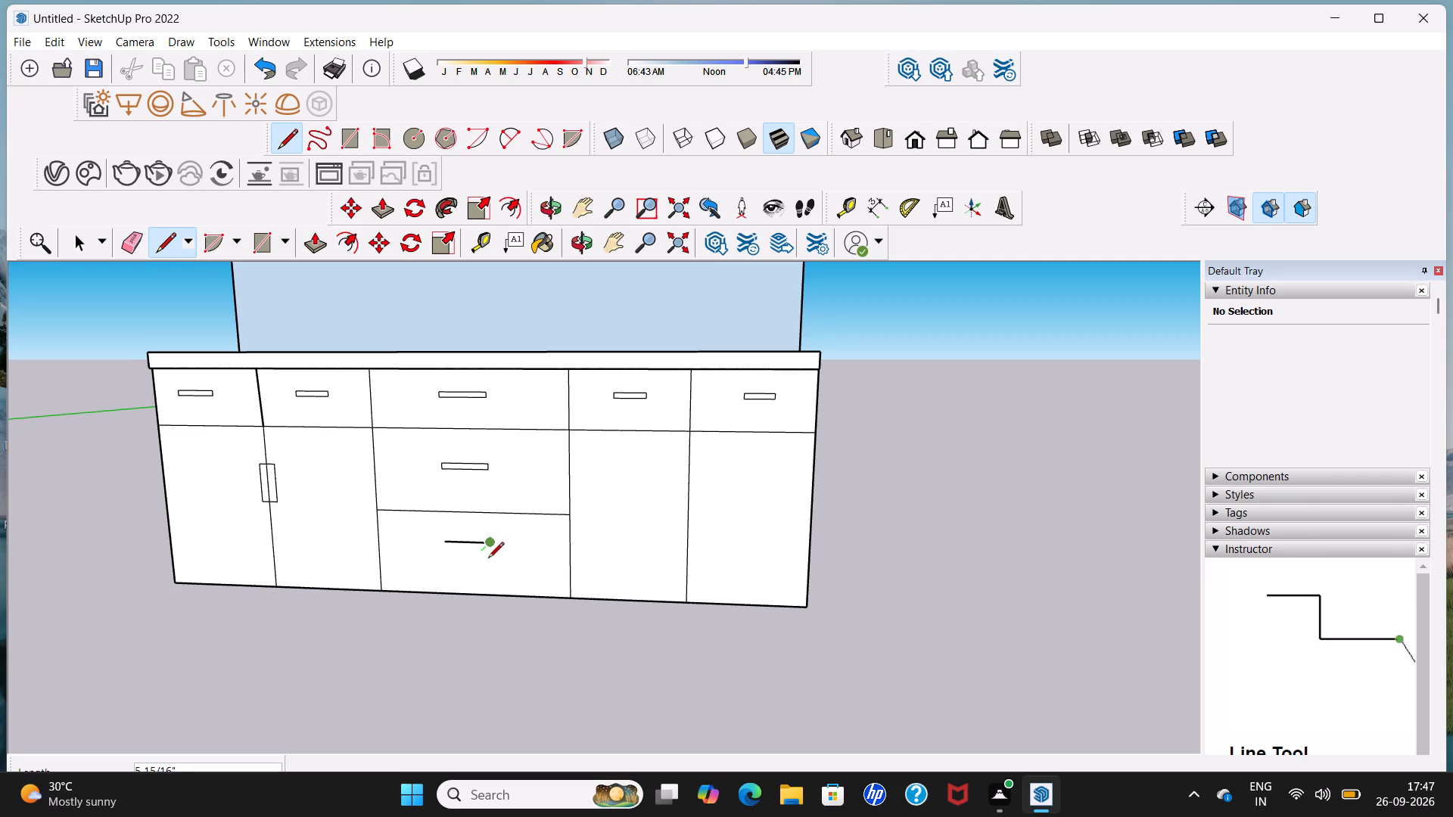
scroll(491, 564, up, 4)
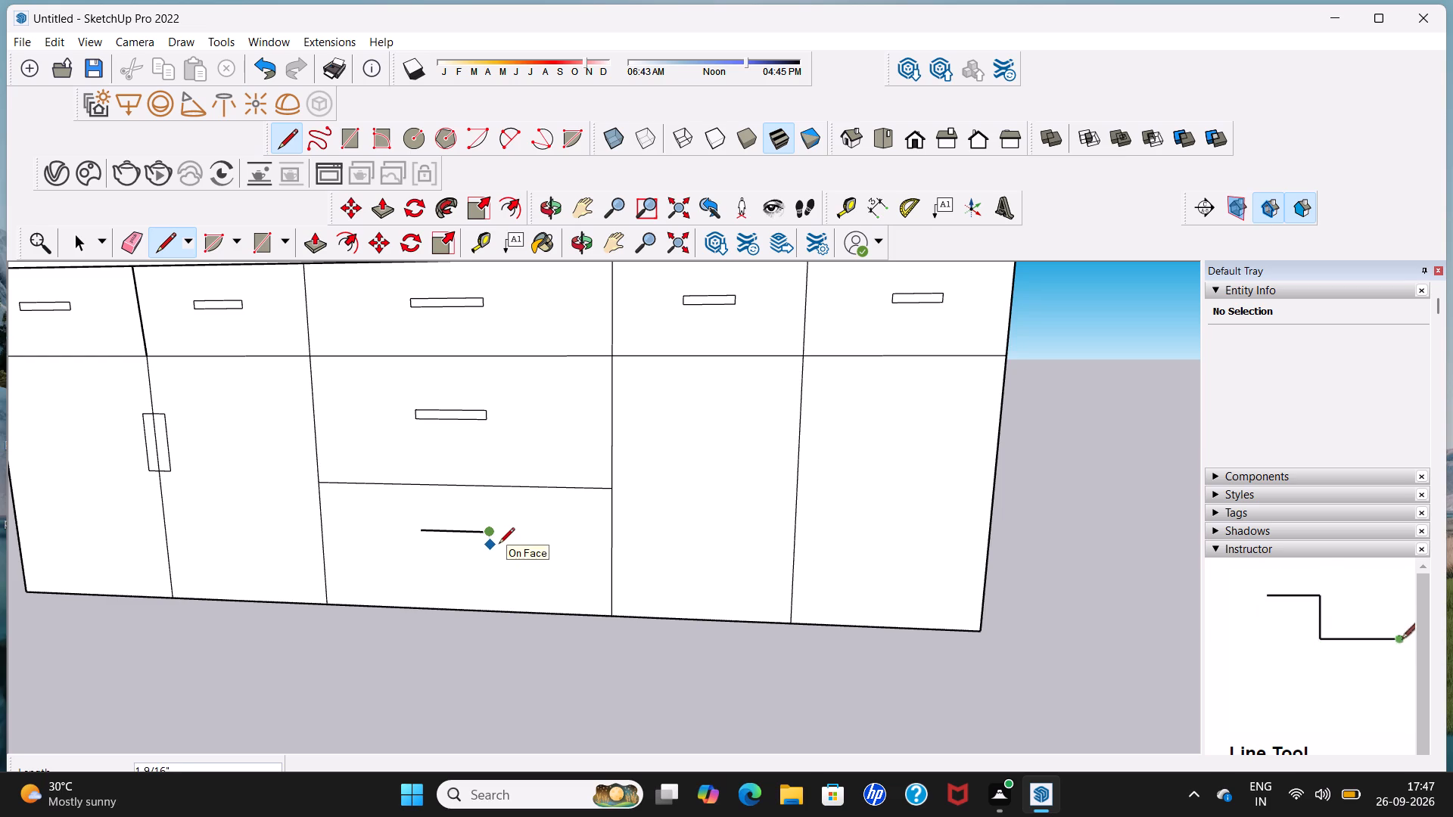
click(499, 545)
click(415, 542)
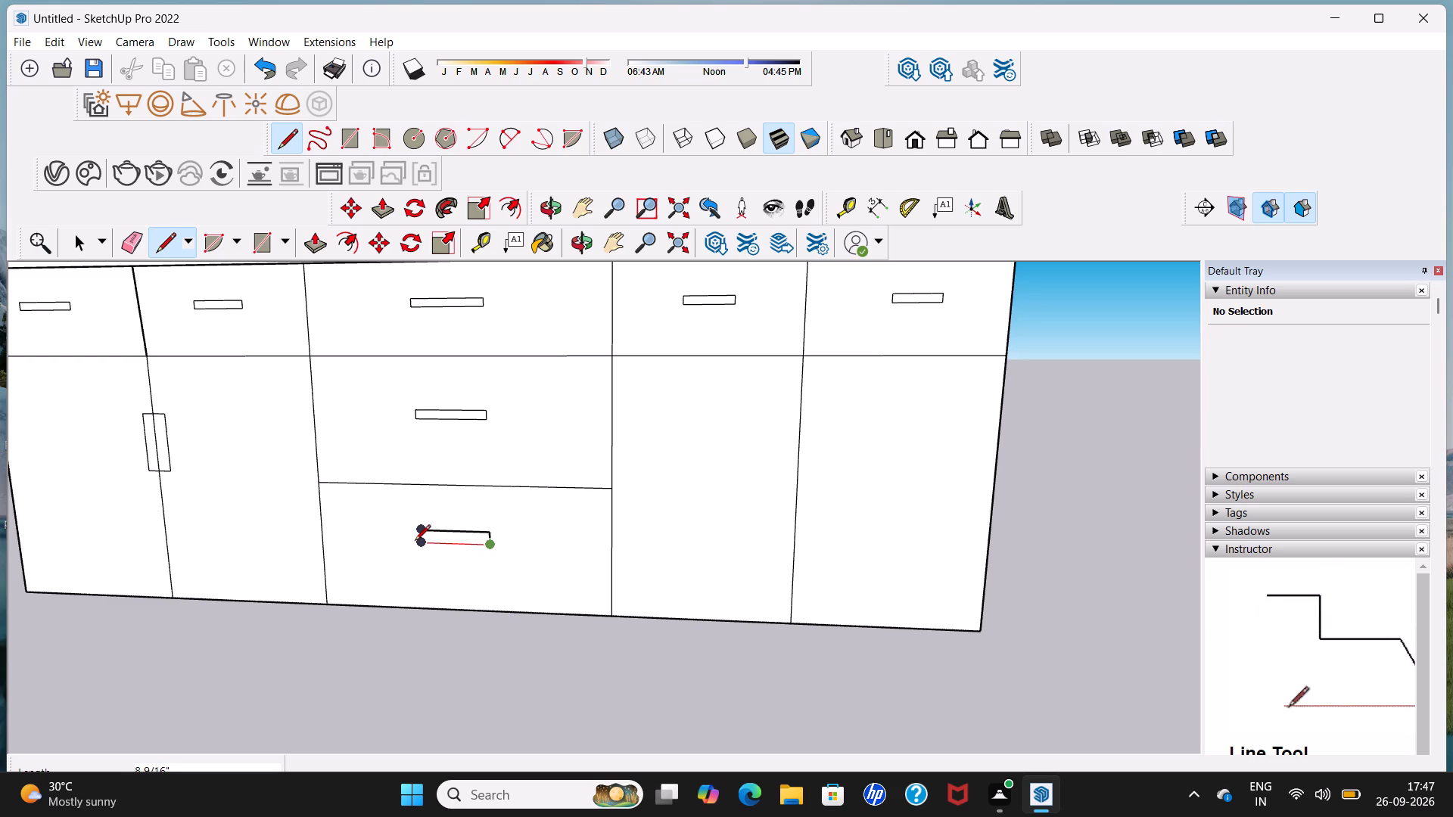
click(418, 532)
Draw a vertical handle outline about 1 1/16" wide and 5 11/16" tall on the third door from the left, against its joint with the rightmost door.
scroll(418, 533, down, 9)
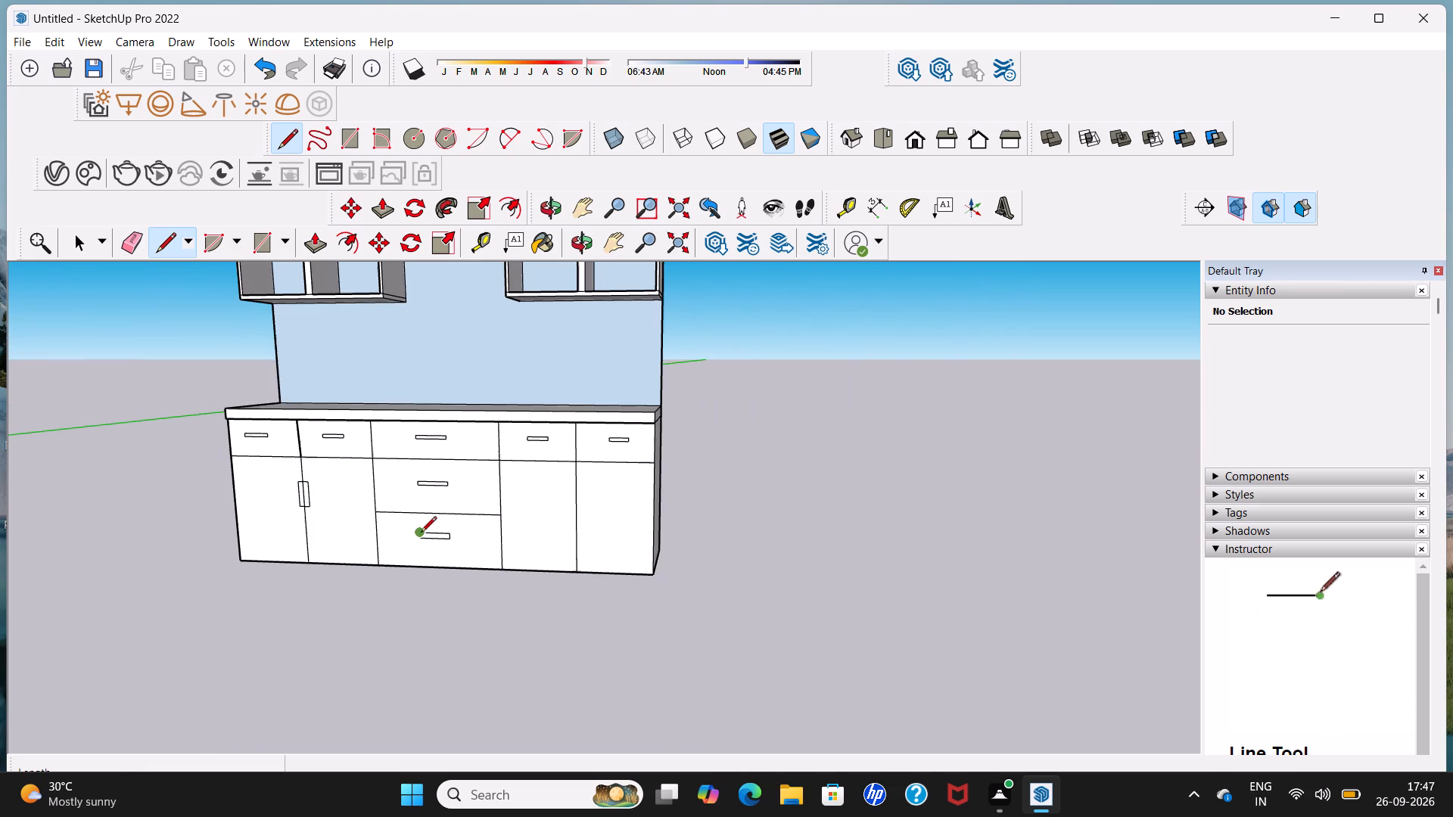
middle_drag(429, 534, 527, 535)
scroll(551, 516, up, 5)
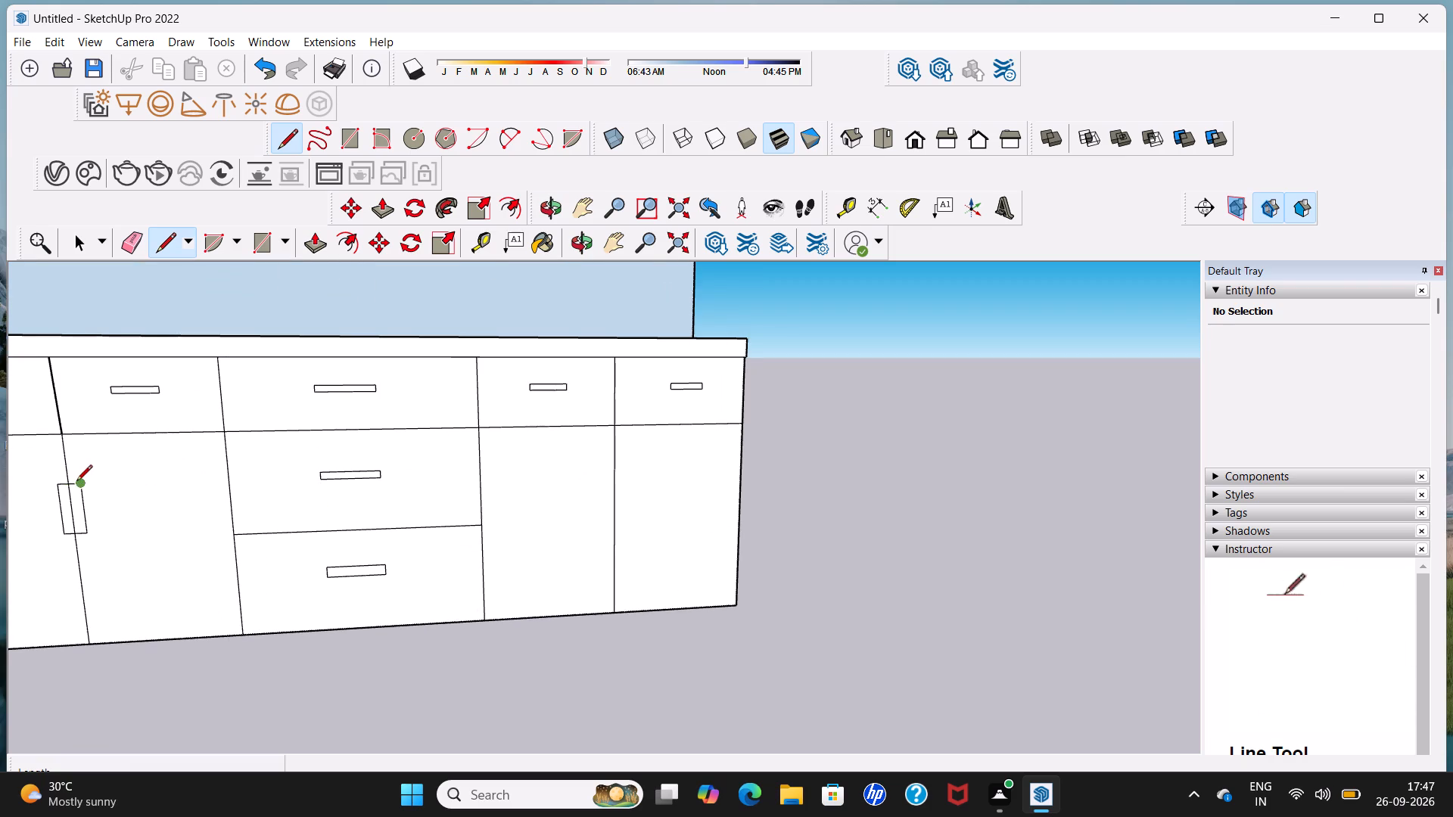
click(611, 461)
scroll(596, 469, up, 3)
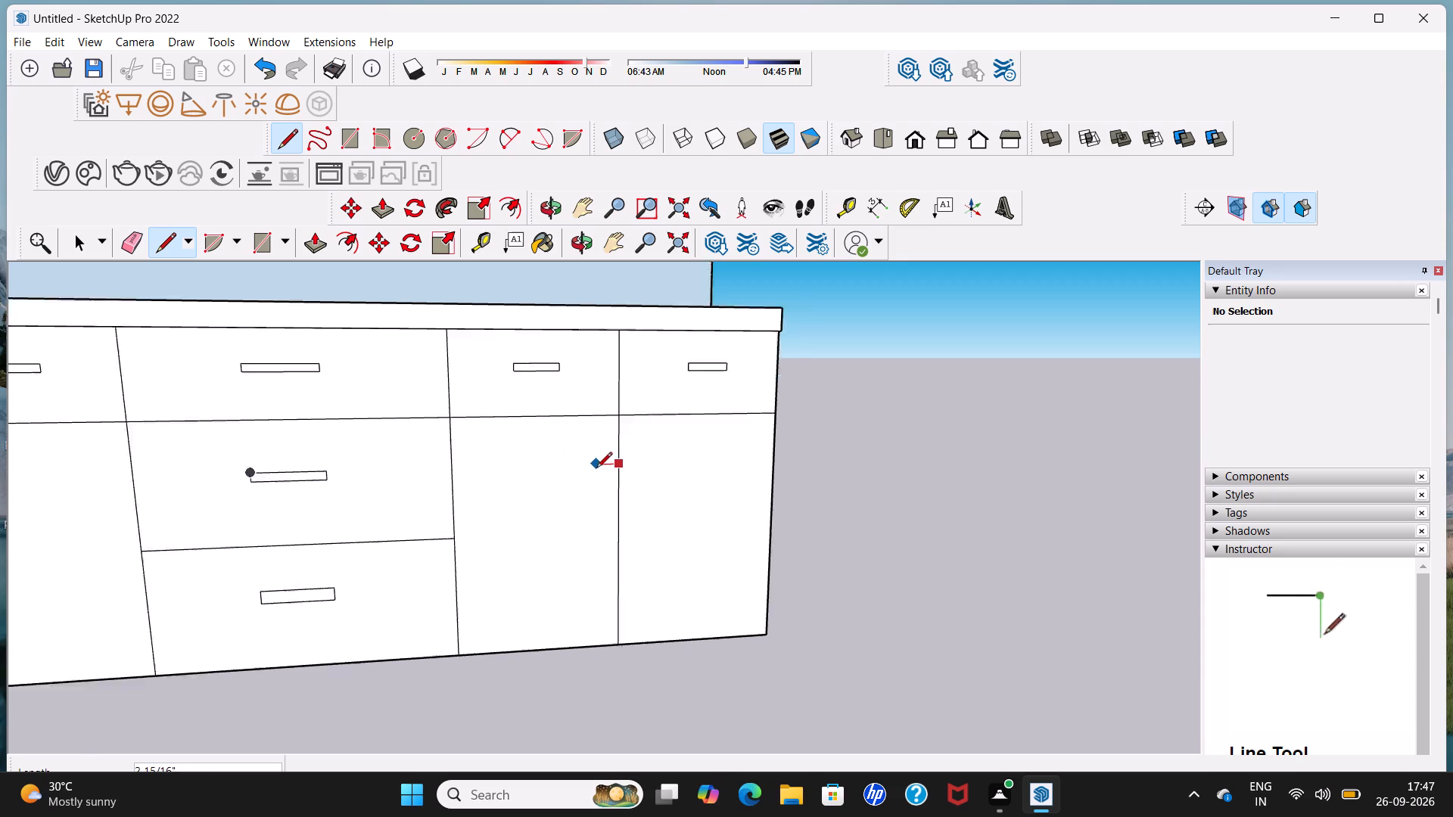
scroll(596, 469, up, 2)
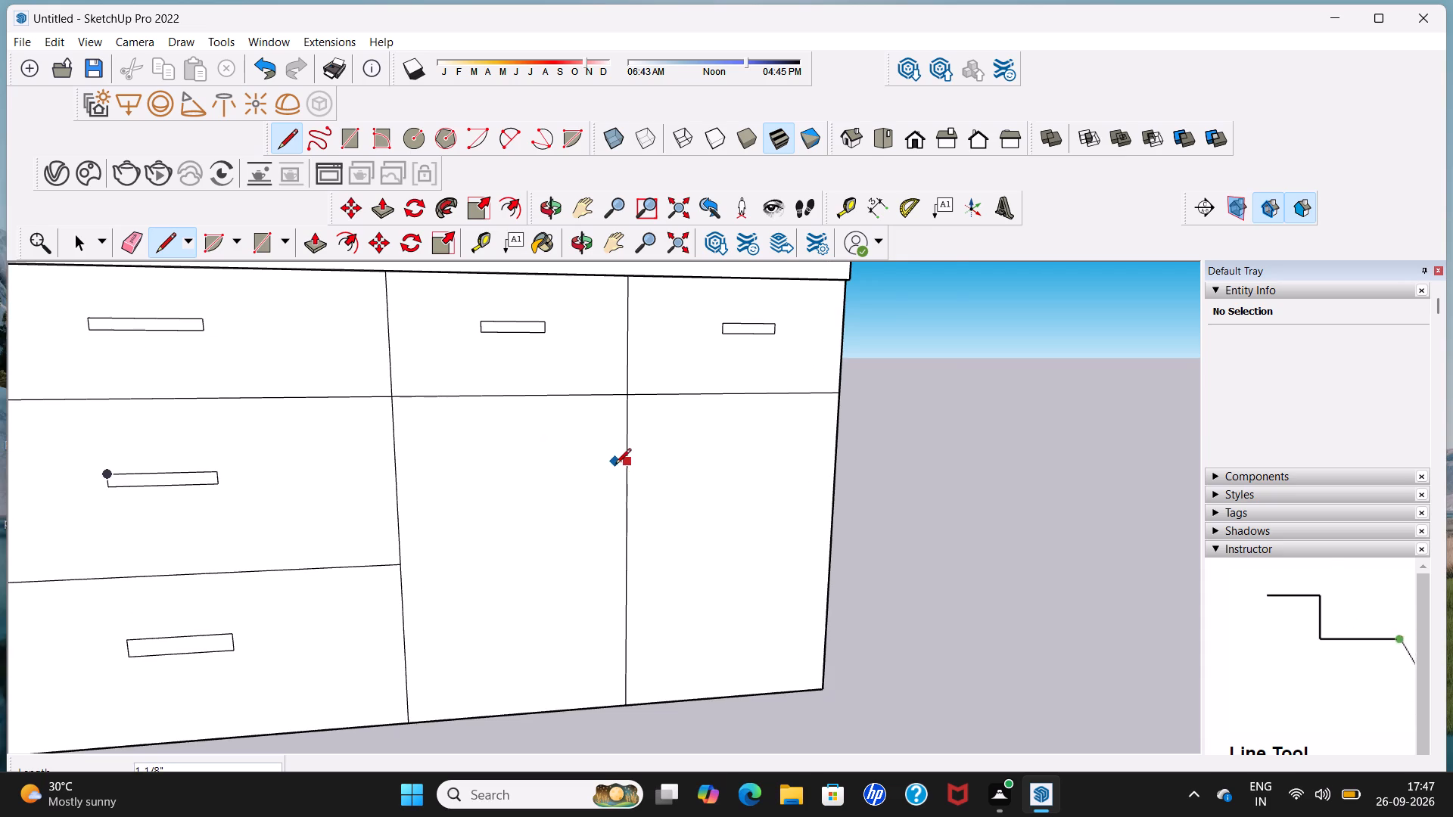
scroll(615, 465, up, 4)
click(617, 465)
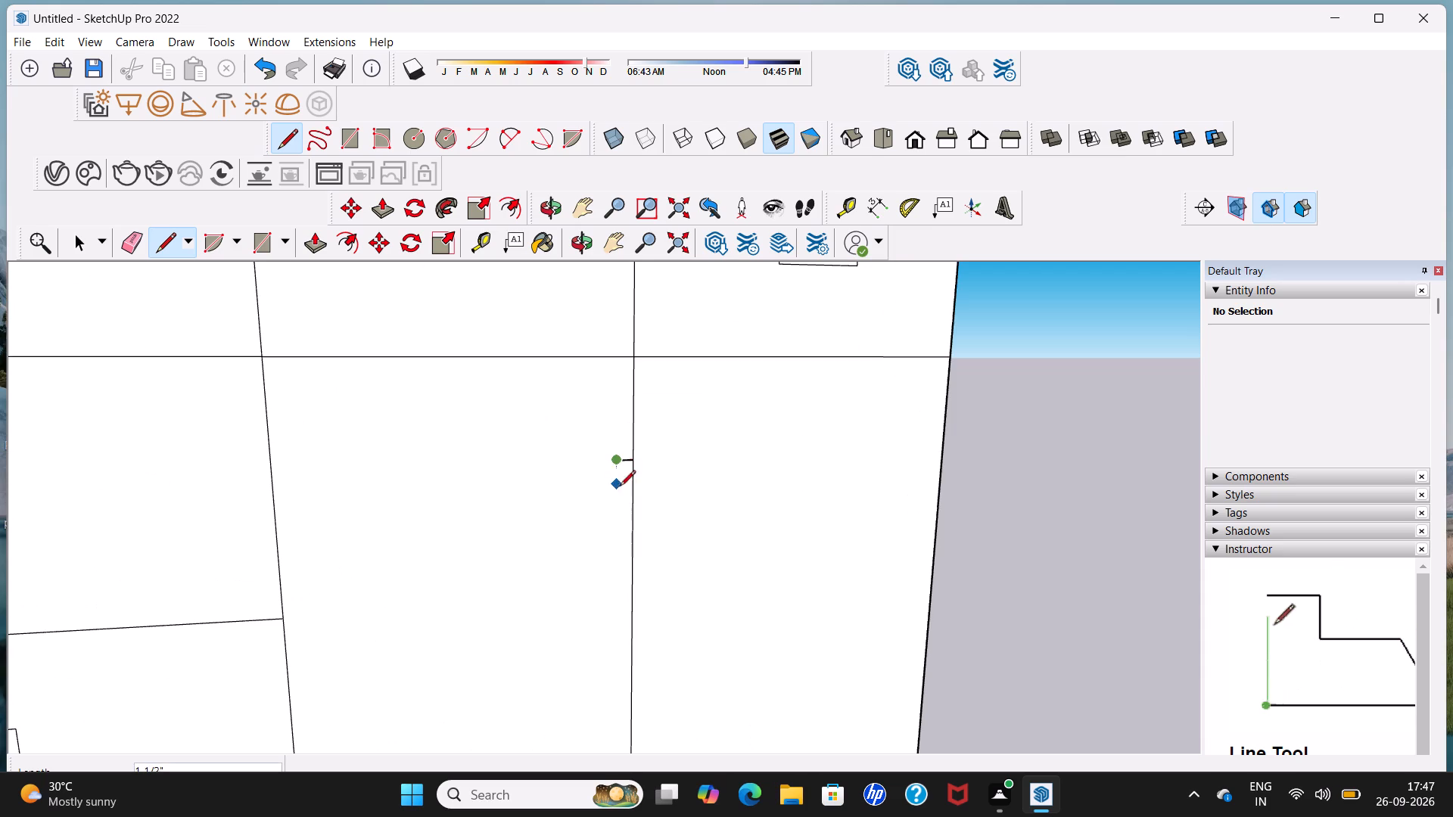
click(622, 551)
drag(629, 548, 639, 540)
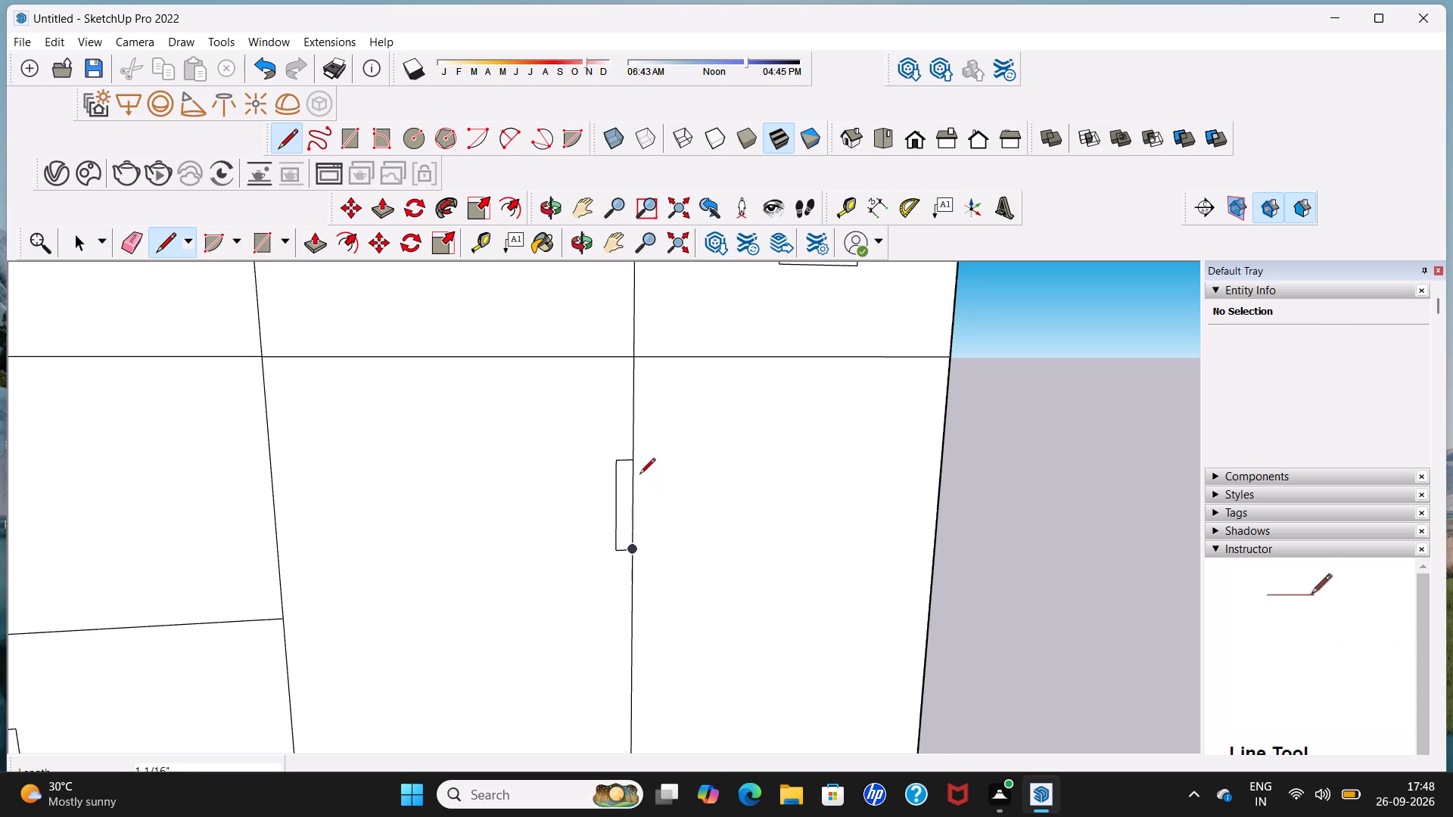
Draw a matching vertical handle outline about 5 11/16" tall on the rightmost door, level with the adjacent door's outline along their shared joint.
click(633, 461)
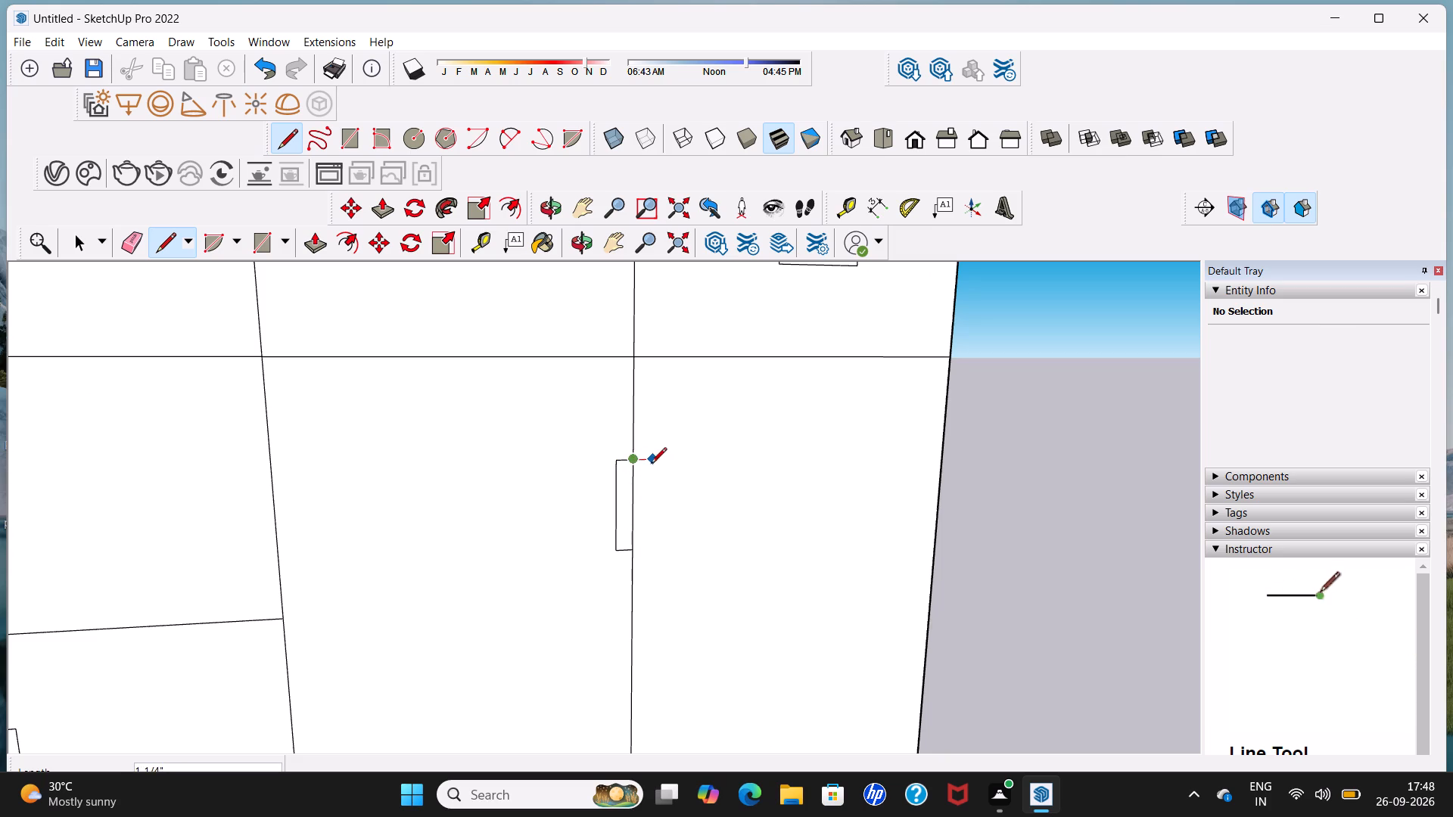
click(646, 466)
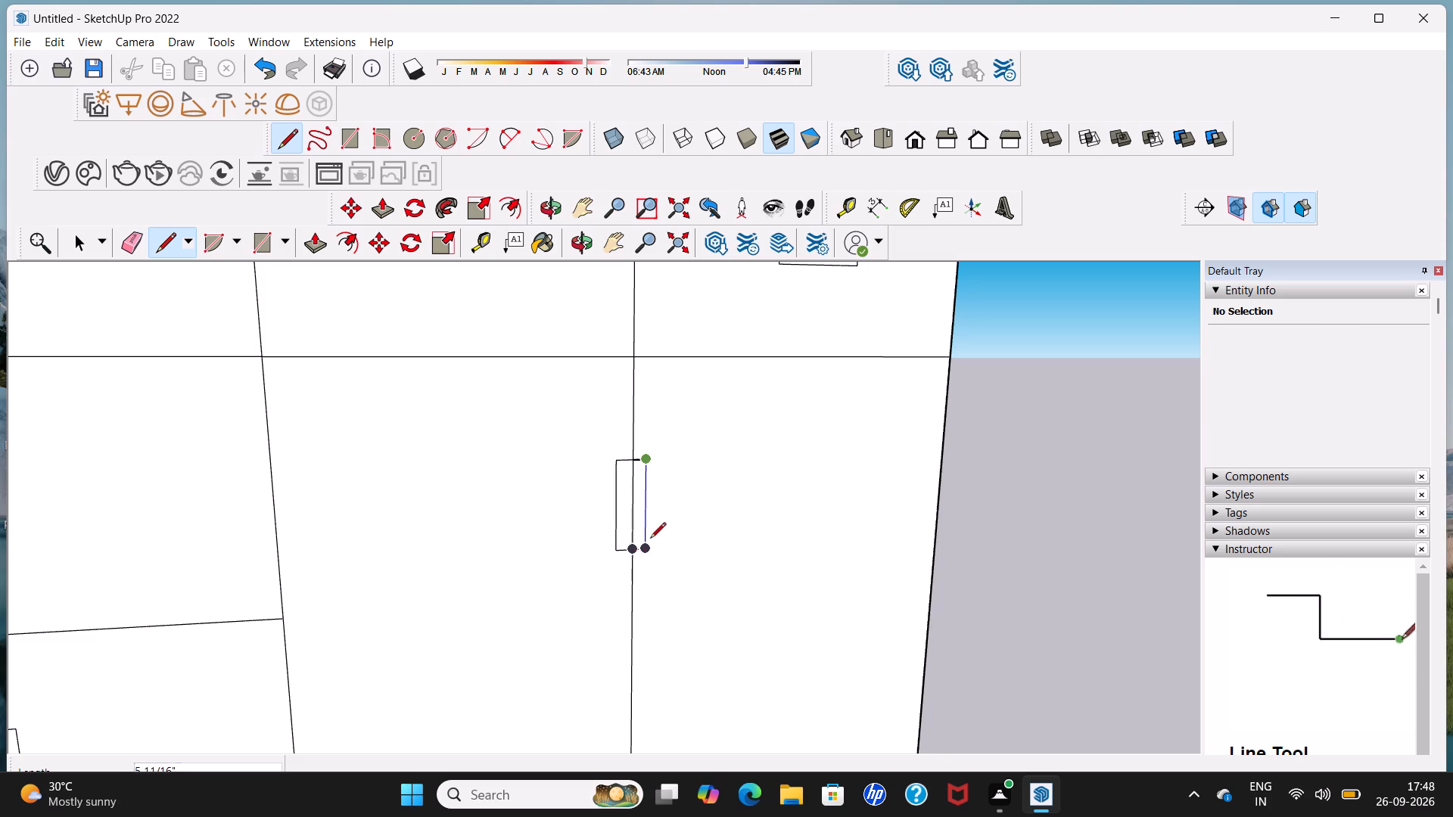
click(650, 547)
click(627, 549)
scroll(627, 548, down, 4)
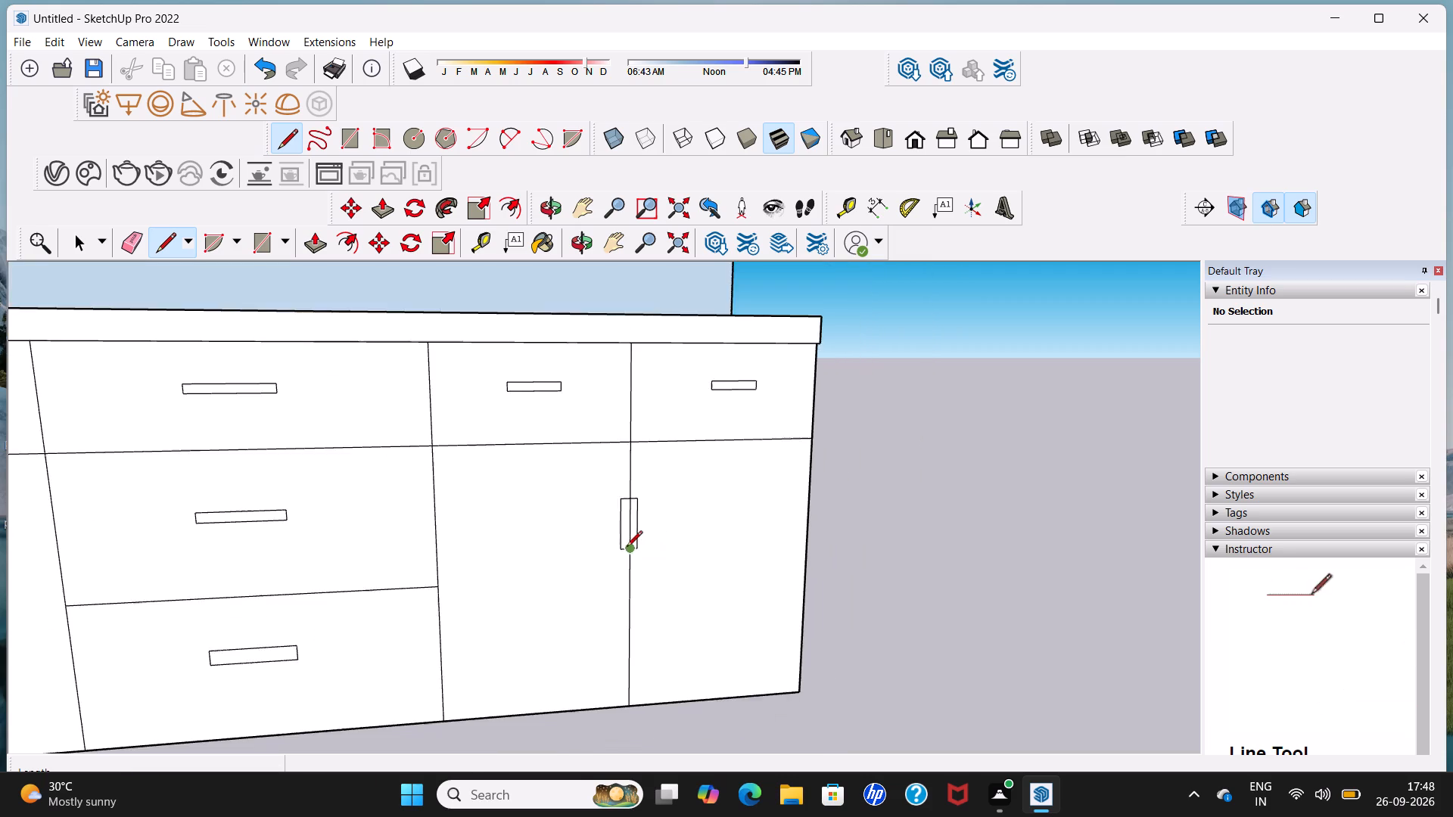
scroll(627, 548, down, 12)
scroll(618, 539, up, 1)
scroll(618, 539, down, 4)
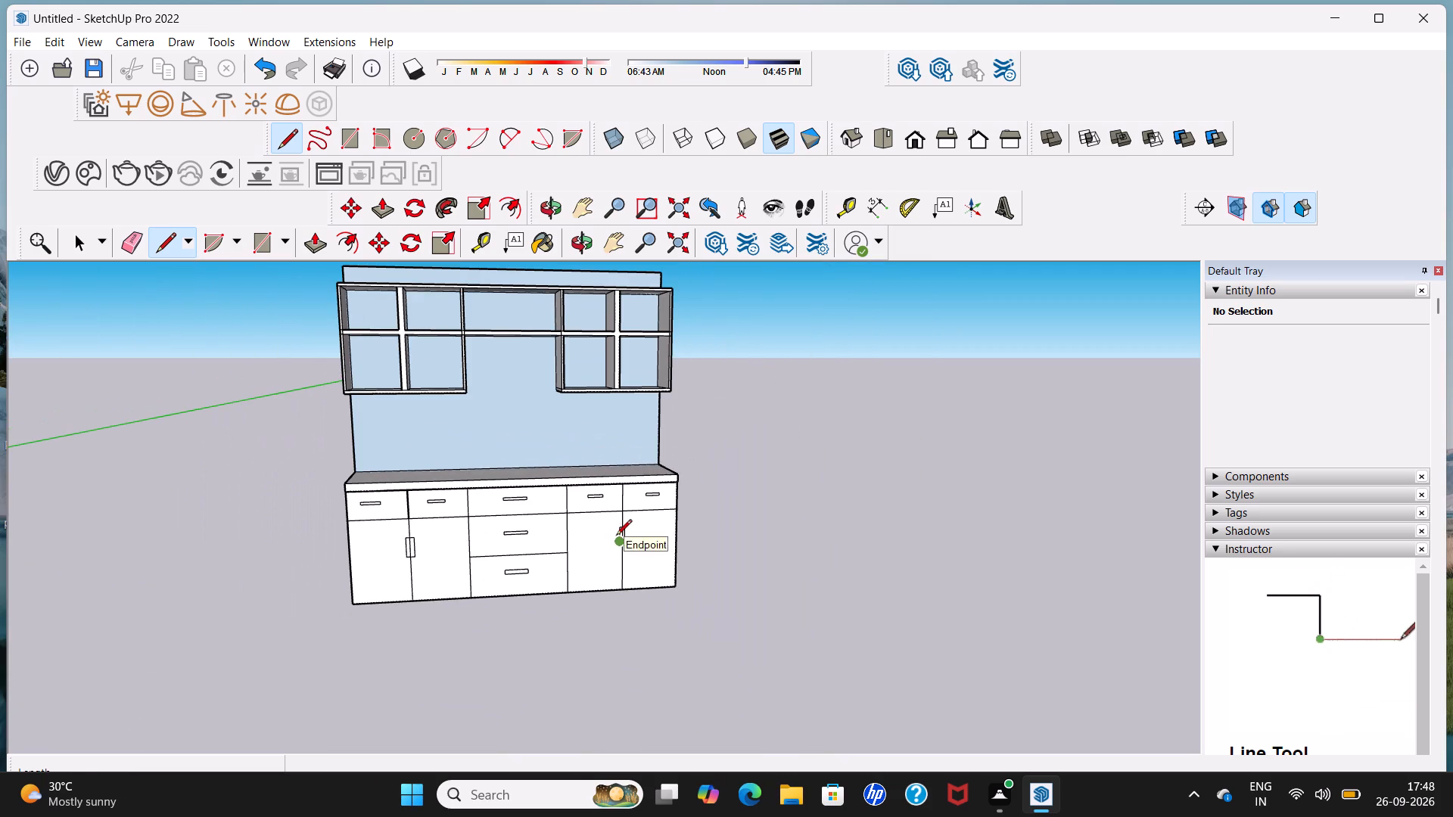
Draw a rectangle about 2' 2 9/16" by 1' 8 1/16" on the countertop, above the two right-hand doors.
key(space)
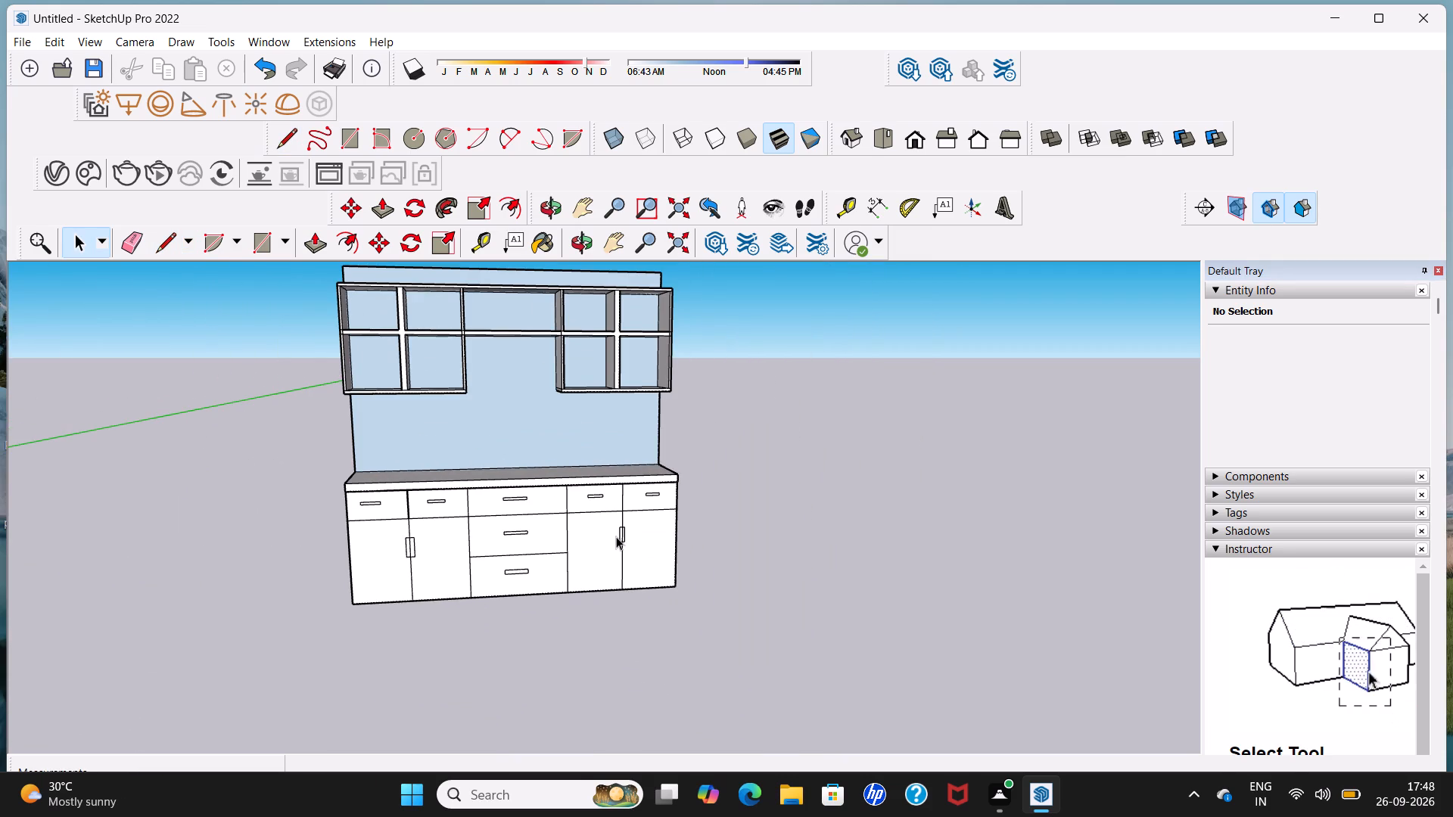
shift+middle_drag(616, 536, 484, 566)
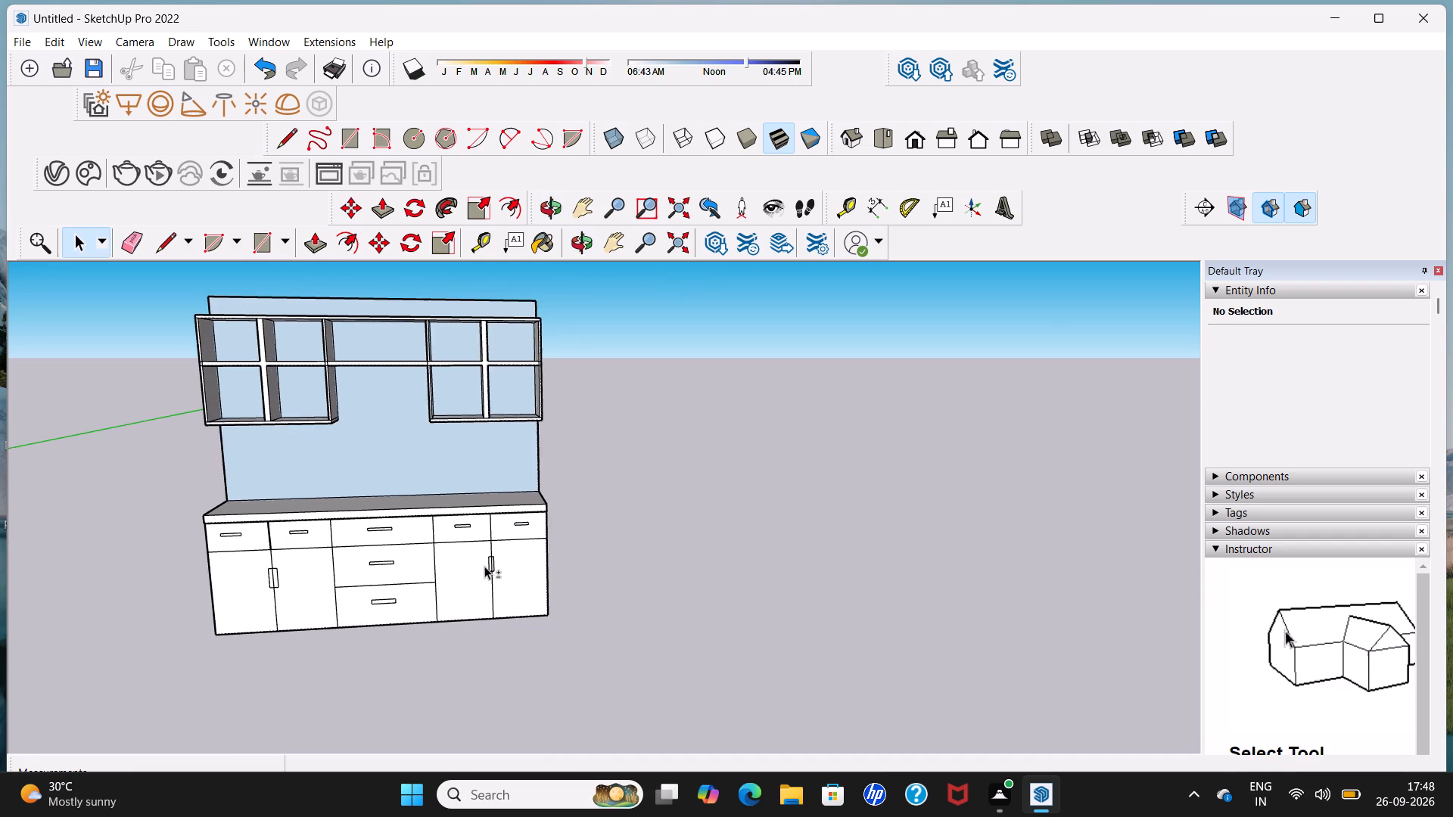
middle_drag(484, 566, 300, 601)
scroll(545, 514, up, 5)
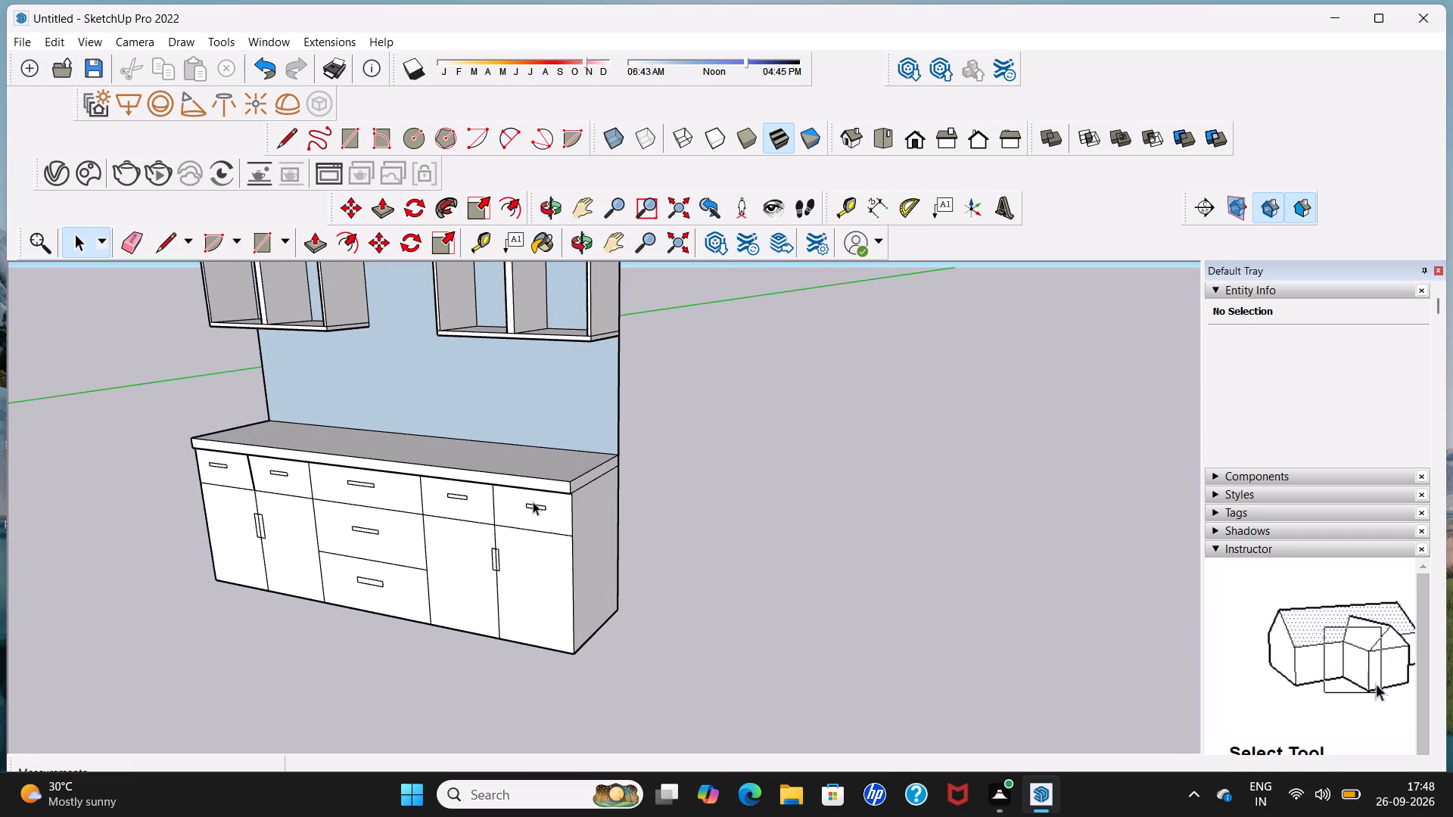
middle_drag(521, 503, 530, 604)
scroll(522, 494, up, 2)
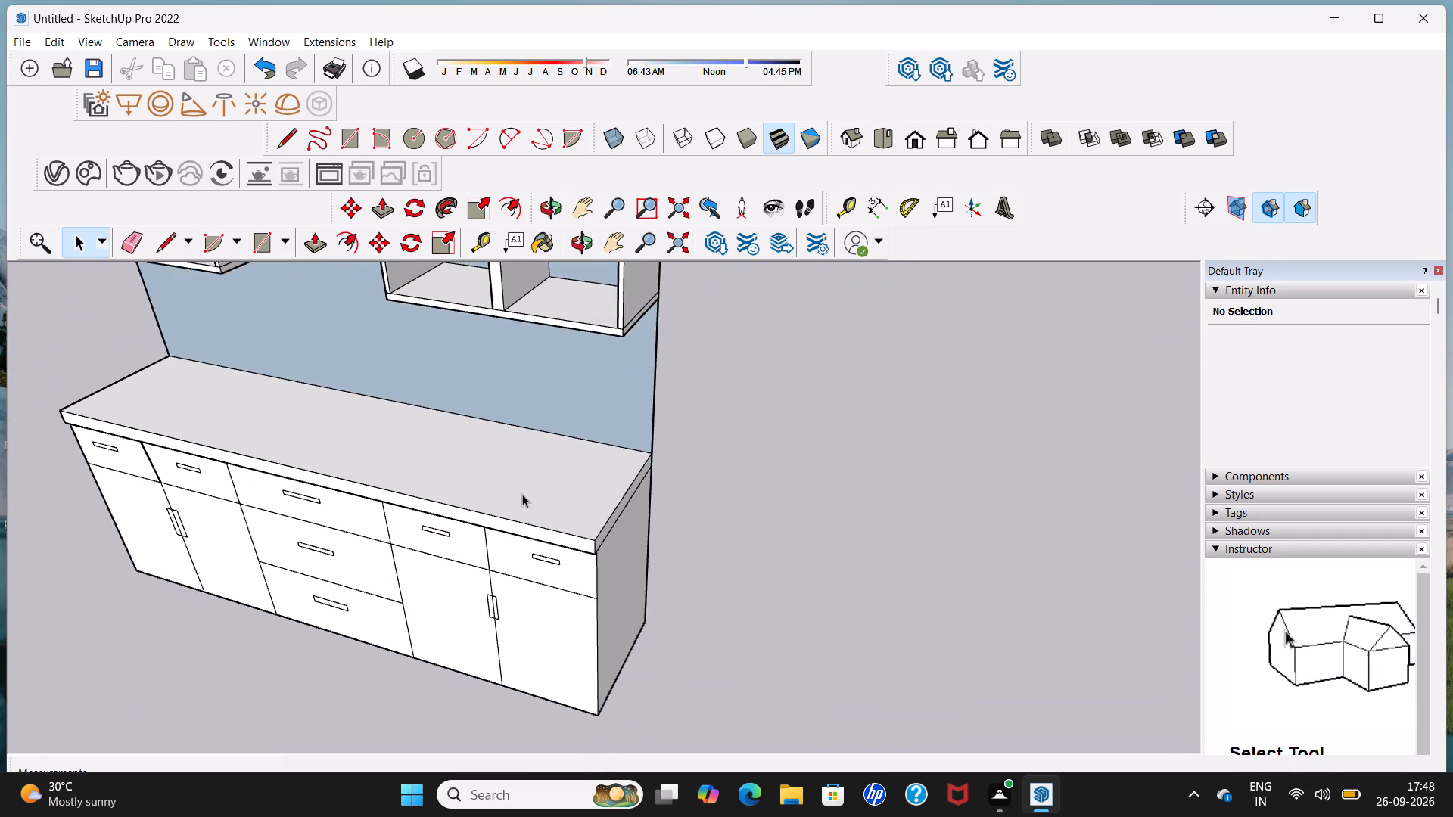
scroll(522, 494, up, 3)
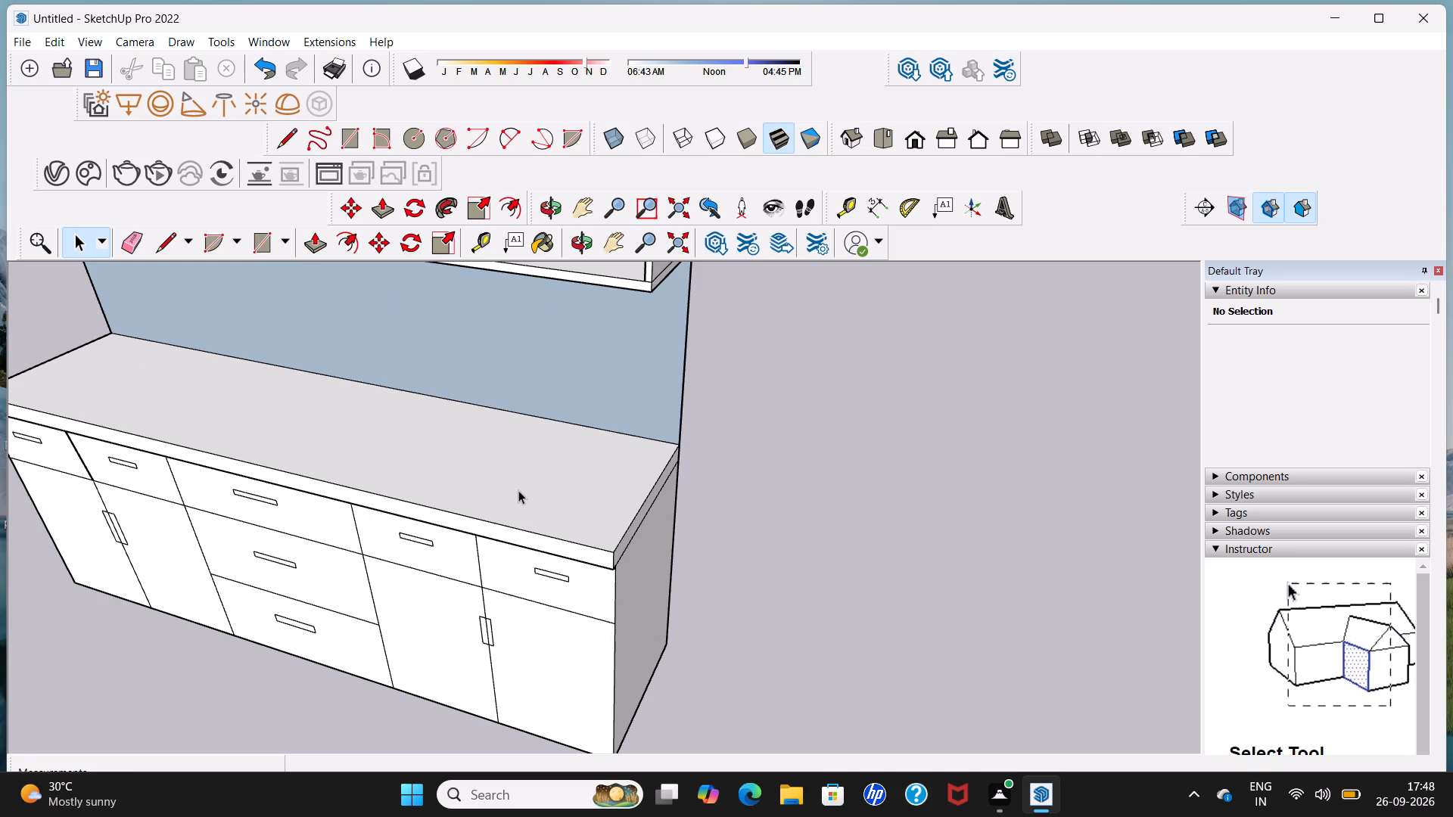
click(260, 249)
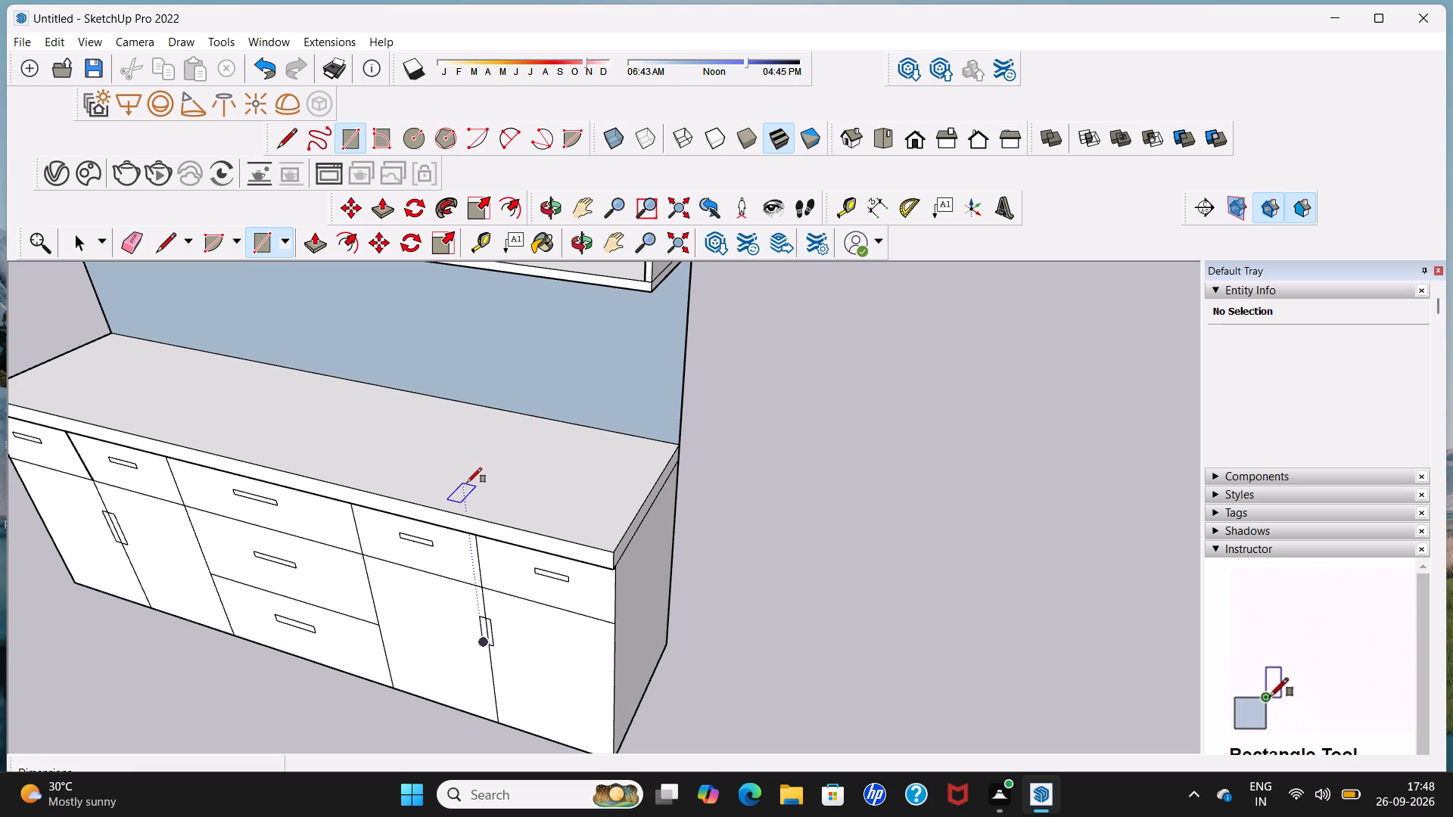
click(384, 480)
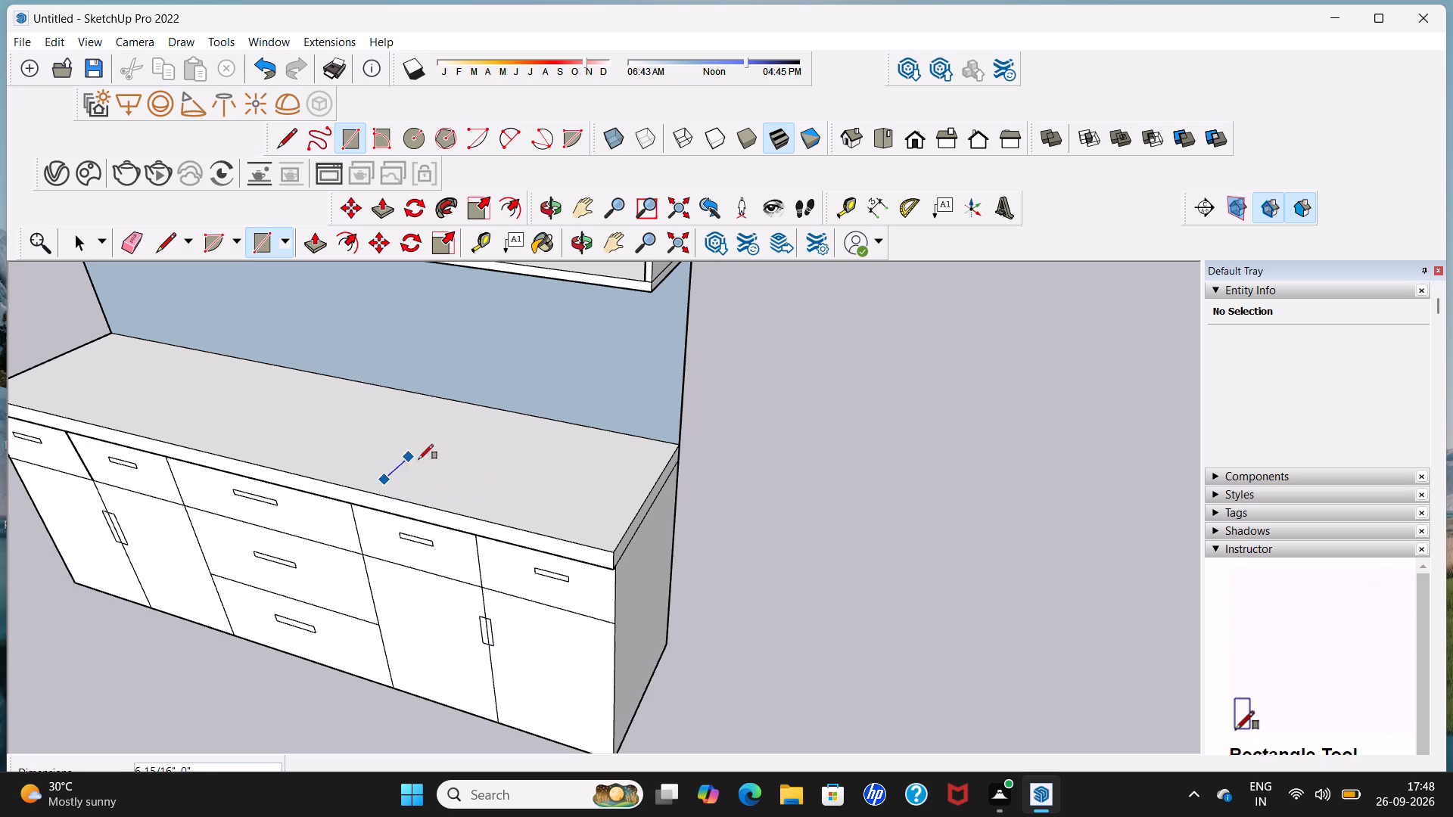
click(602, 448)
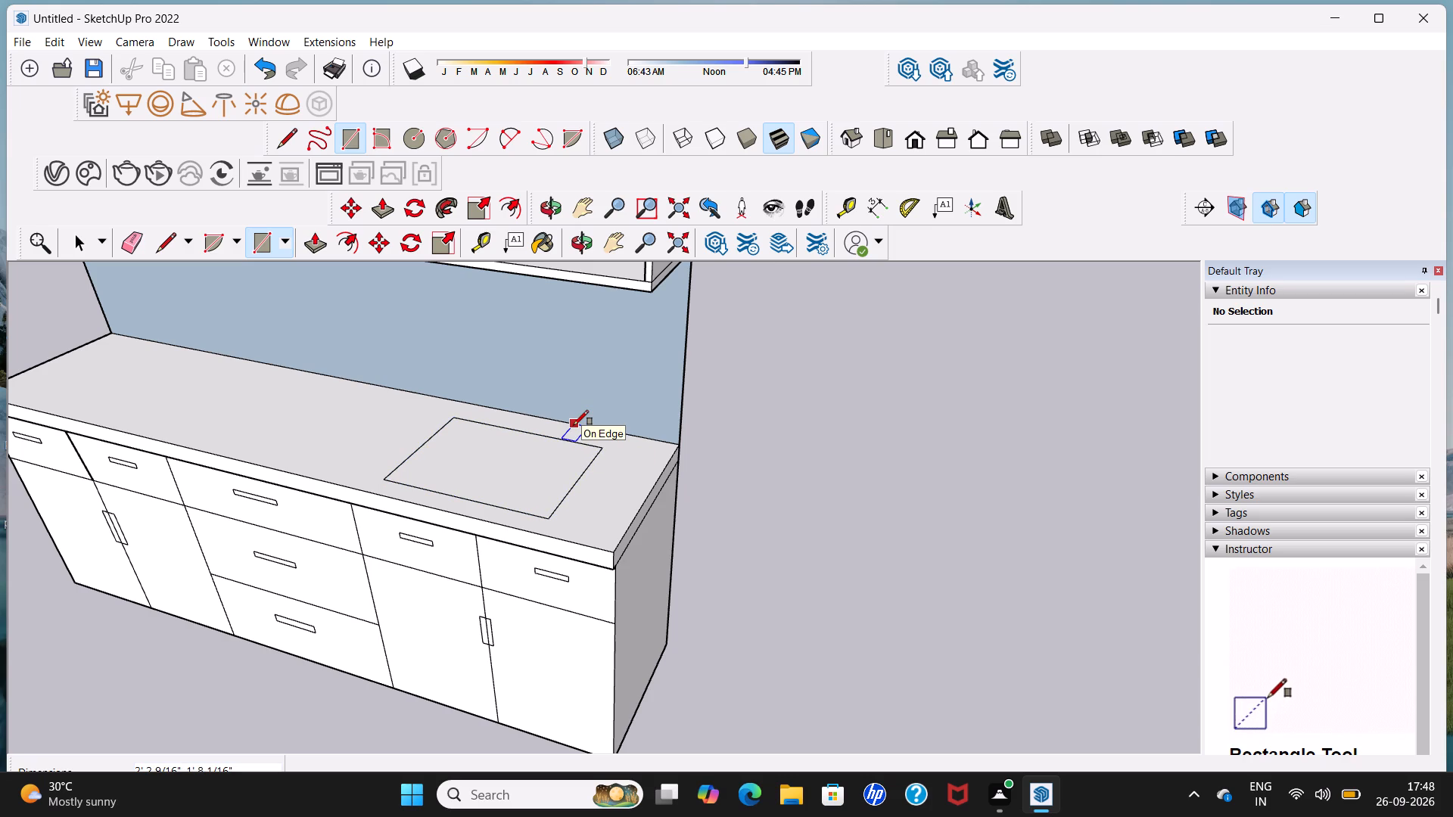
Offset the countertop rectangle inward by about 1 7/8" to form a rim.
scroll(574, 425, down, 1)
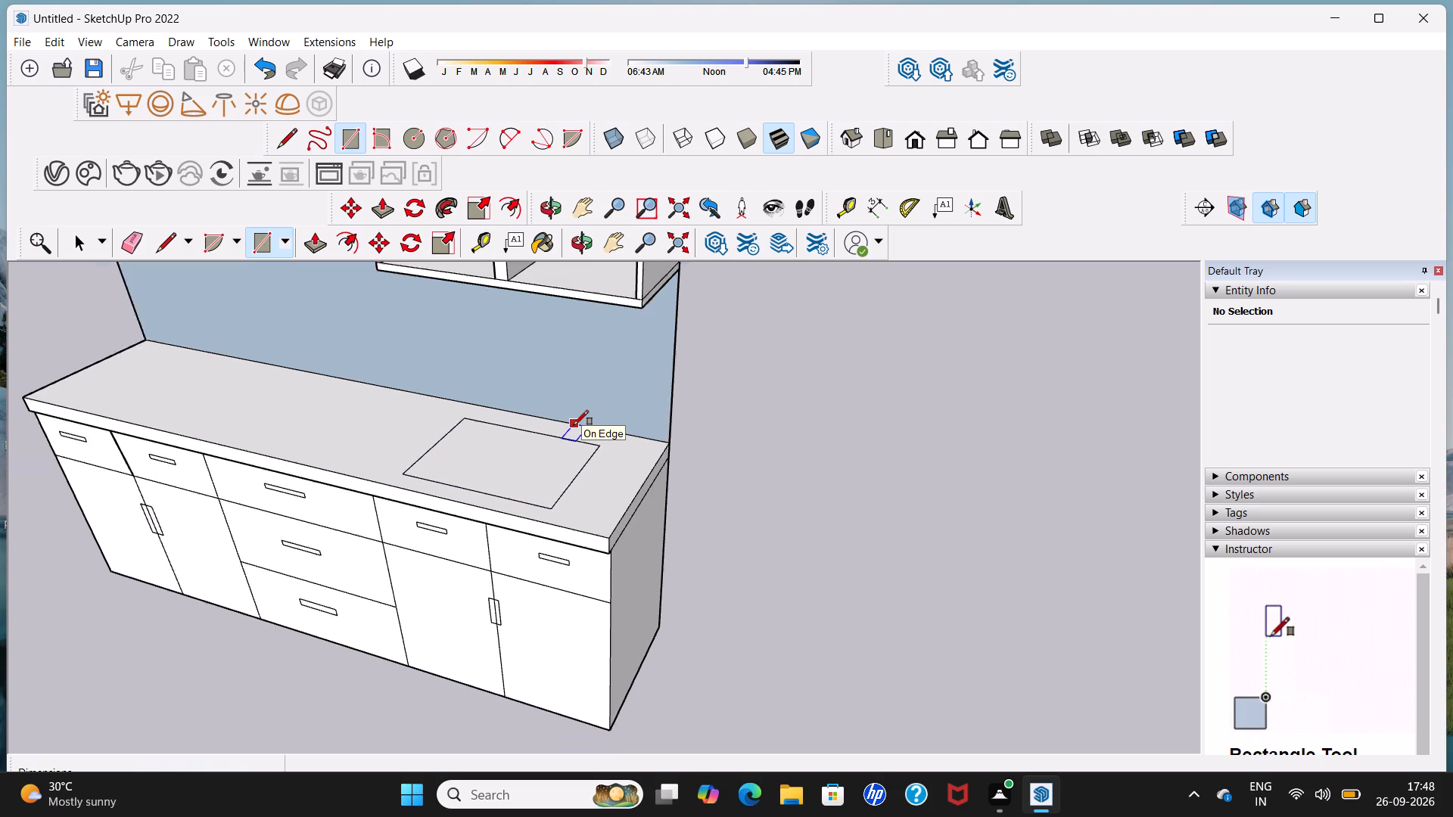
scroll(574, 425, down, 4)
scroll(575, 425, up, 5)
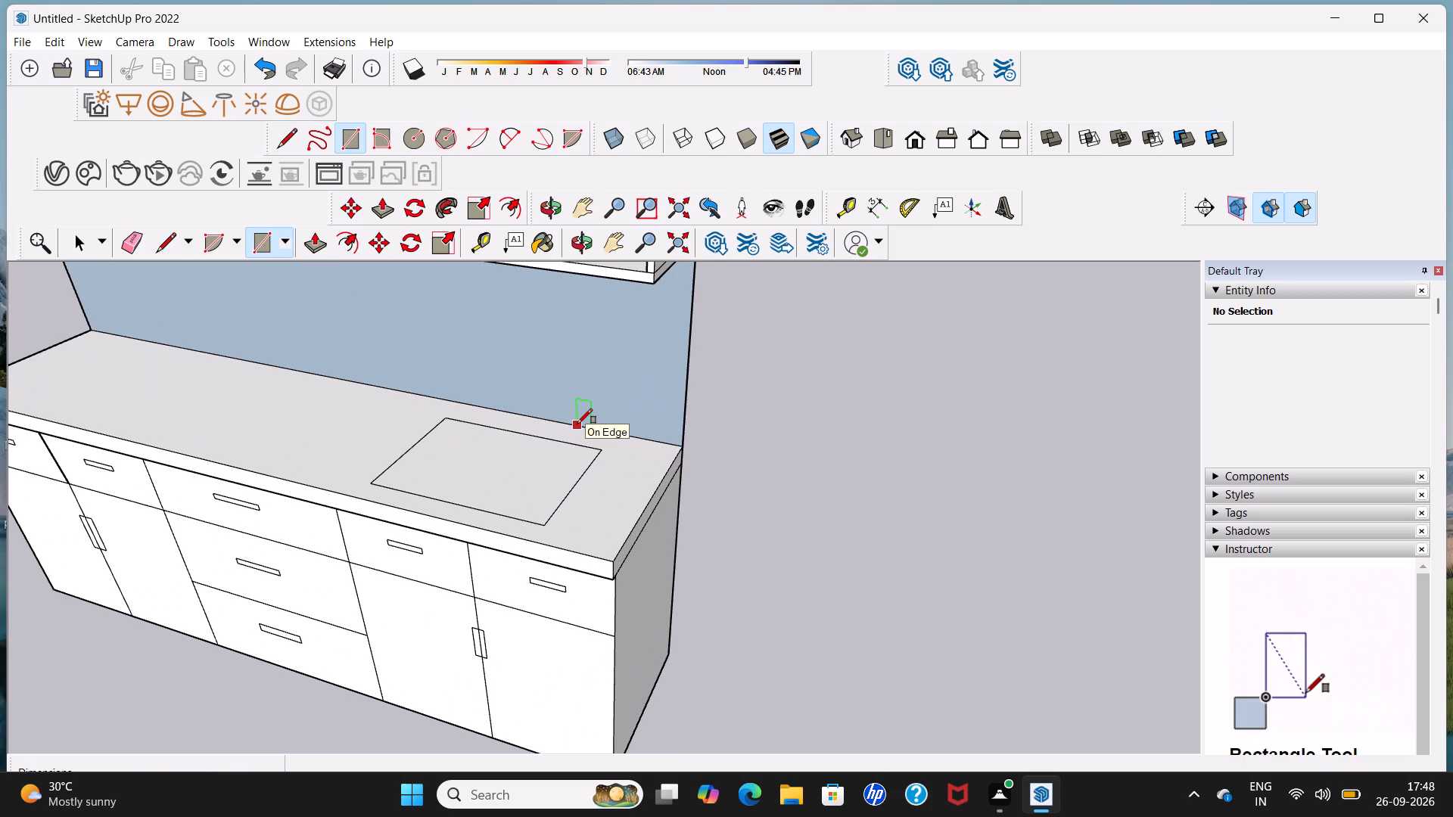
scroll(577, 424, down, 5)
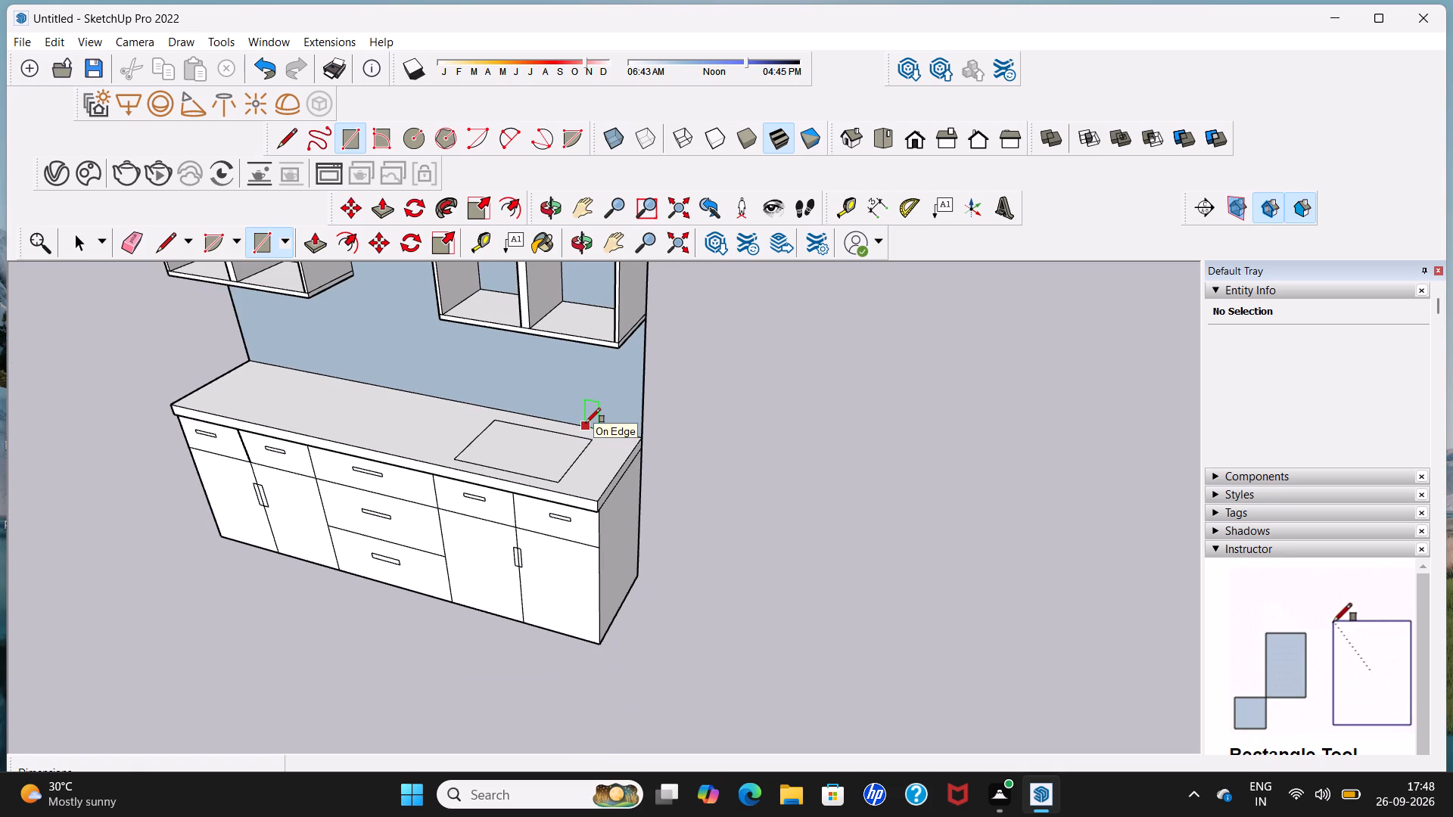
scroll(586, 423, down, 6)
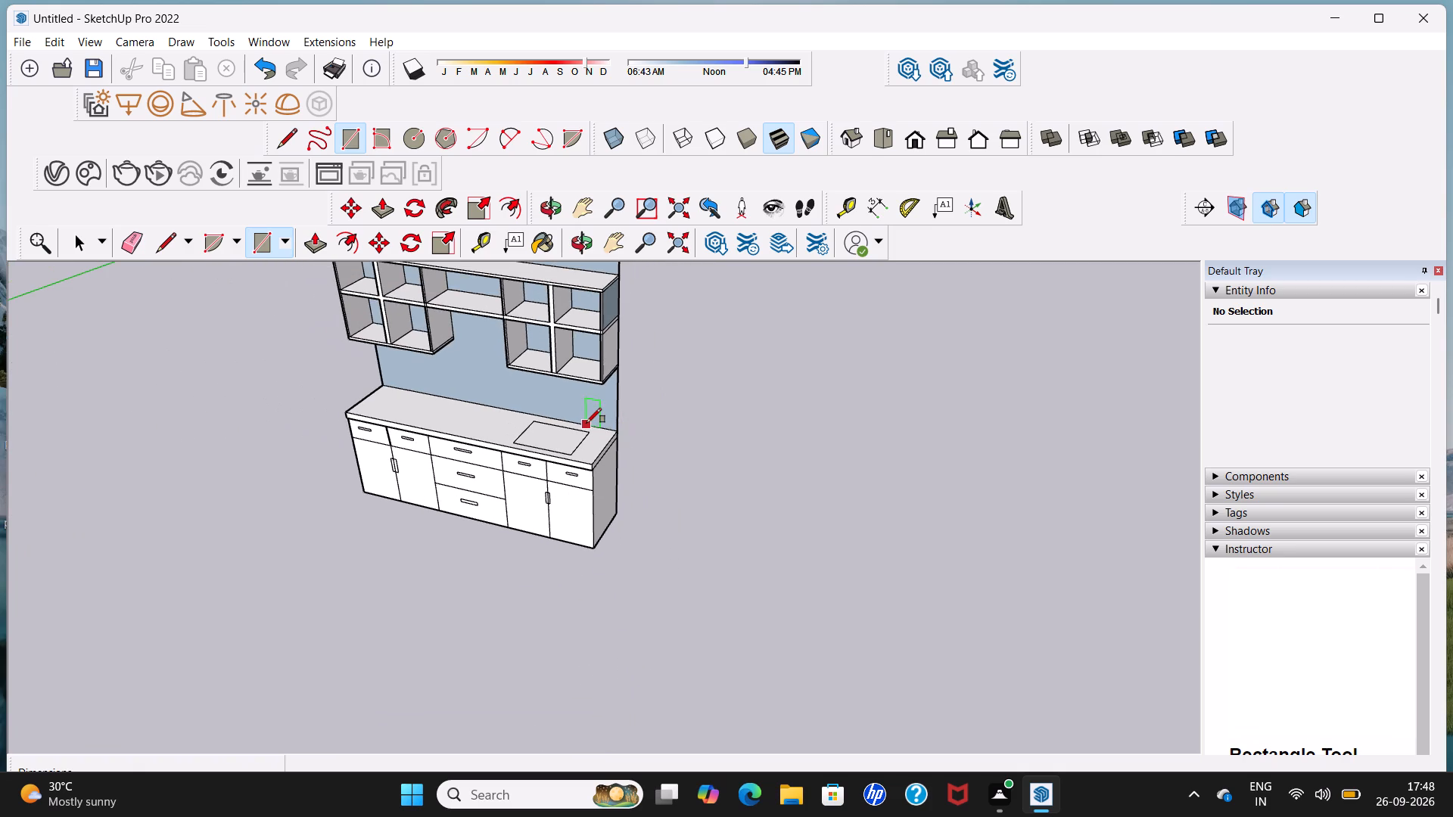
scroll(608, 428, up, 7)
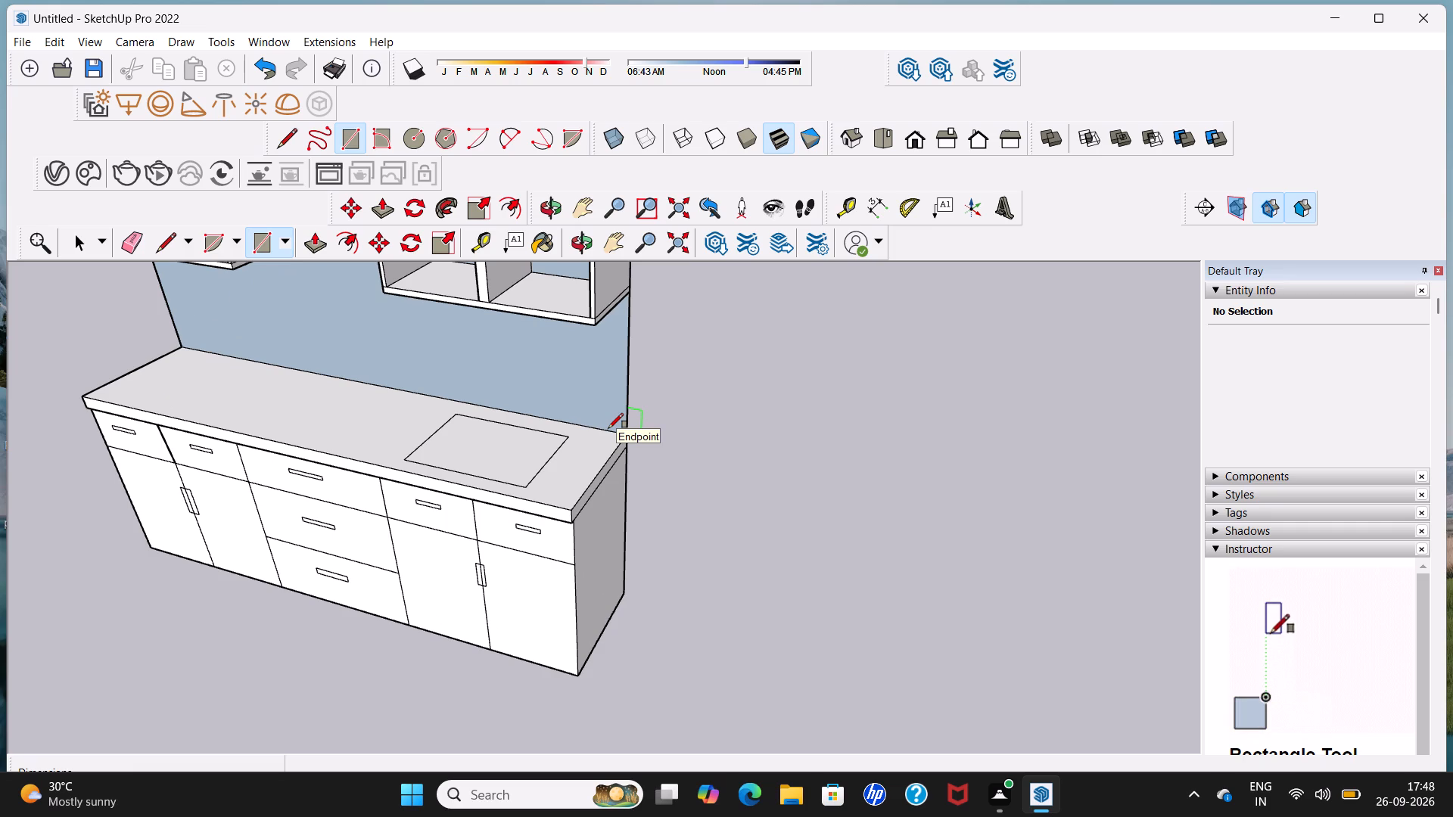
middle_drag(326, 511, 521, 511)
scroll(521, 509, up, 5)
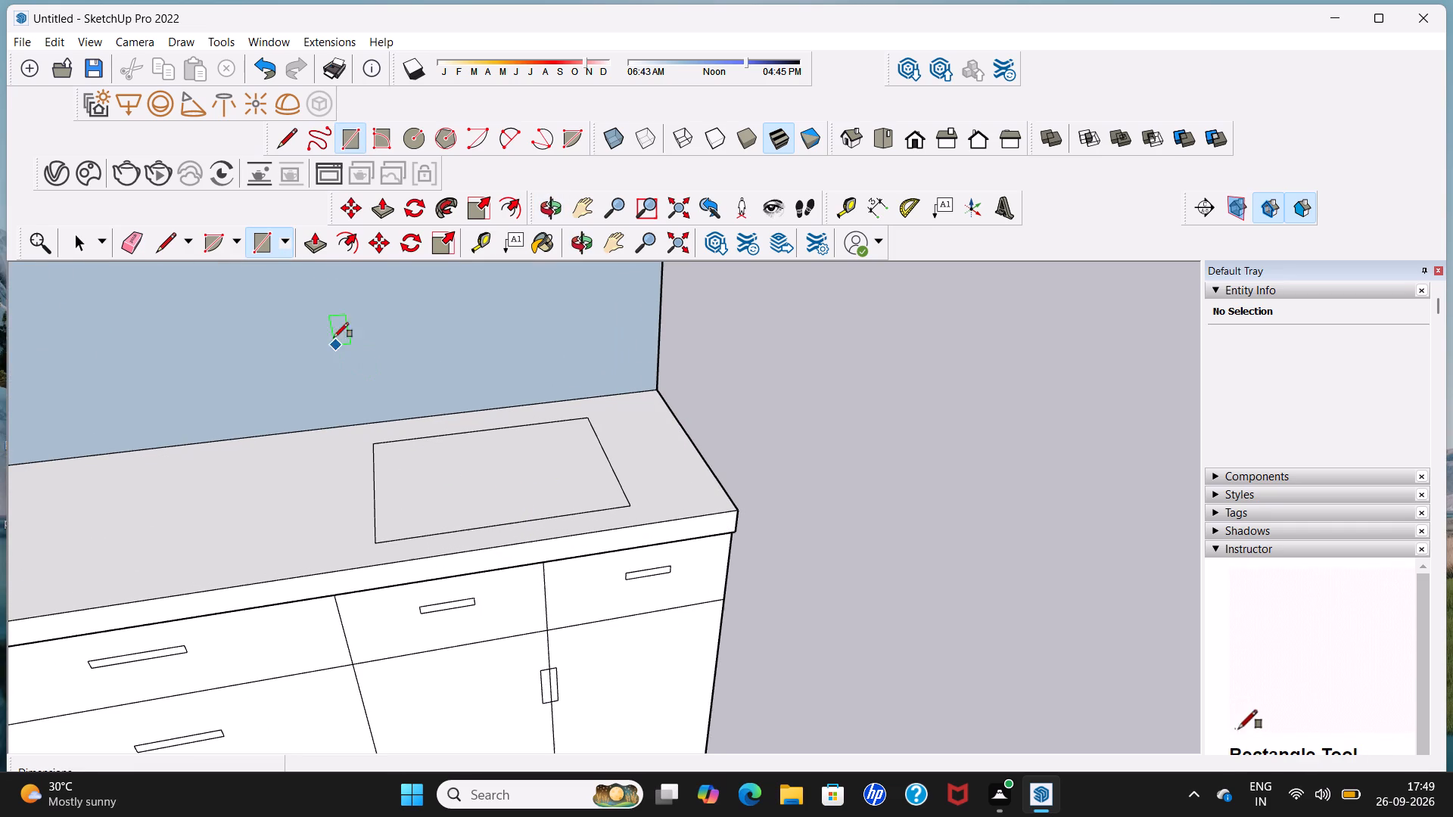
click(505, 208)
click(494, 457)
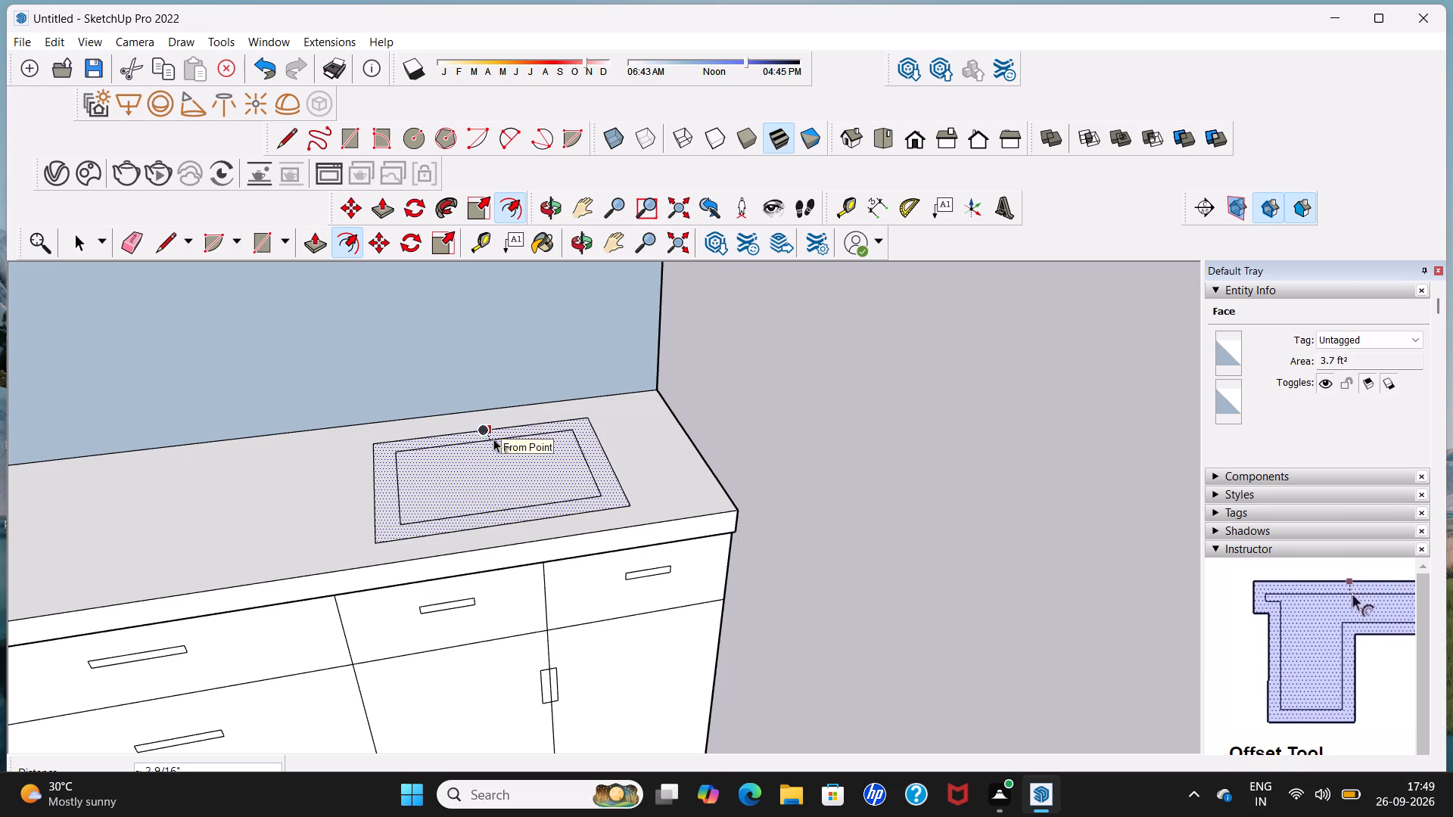
click(493, 436)
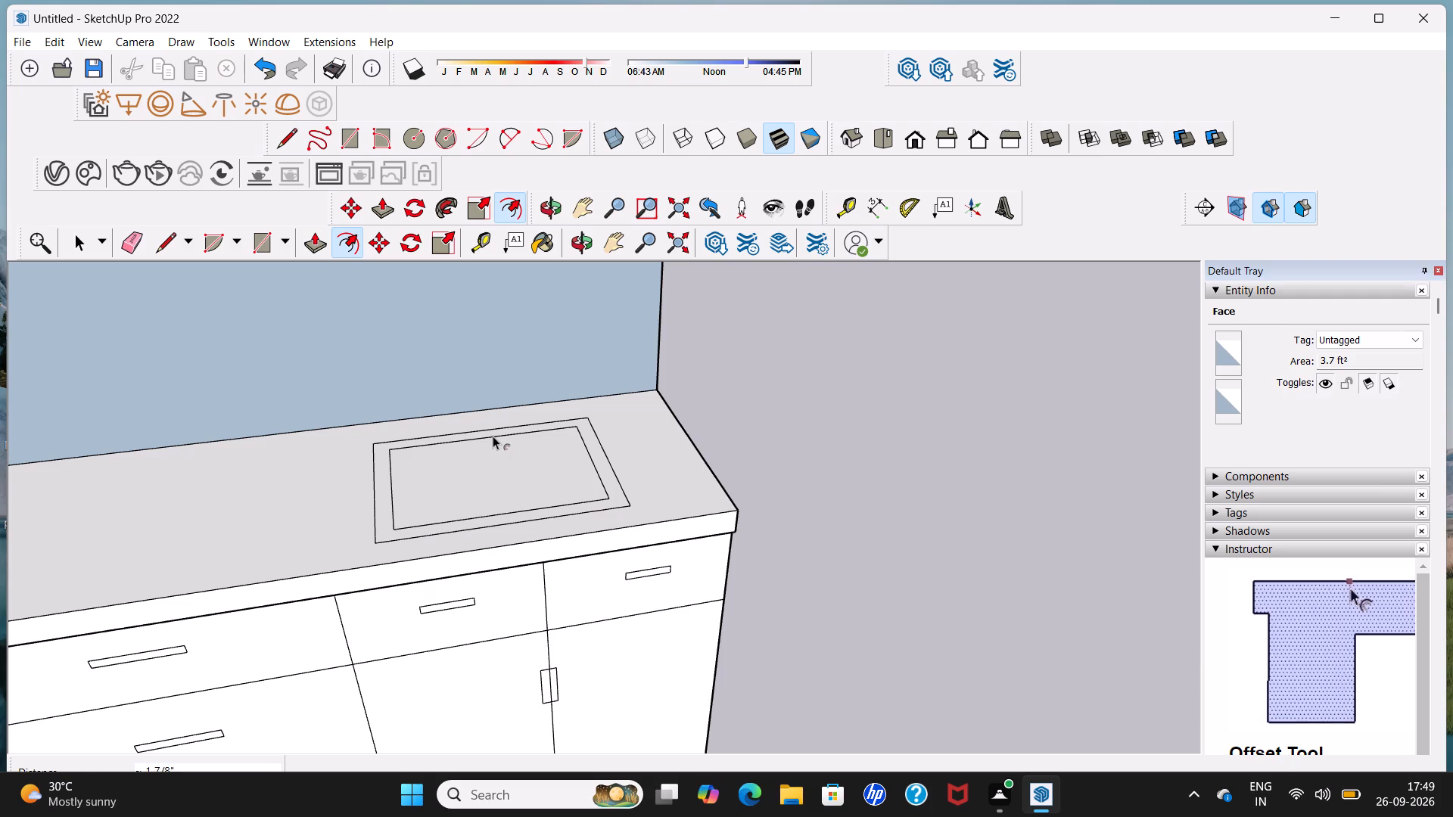
key(space)
click(784, 398)
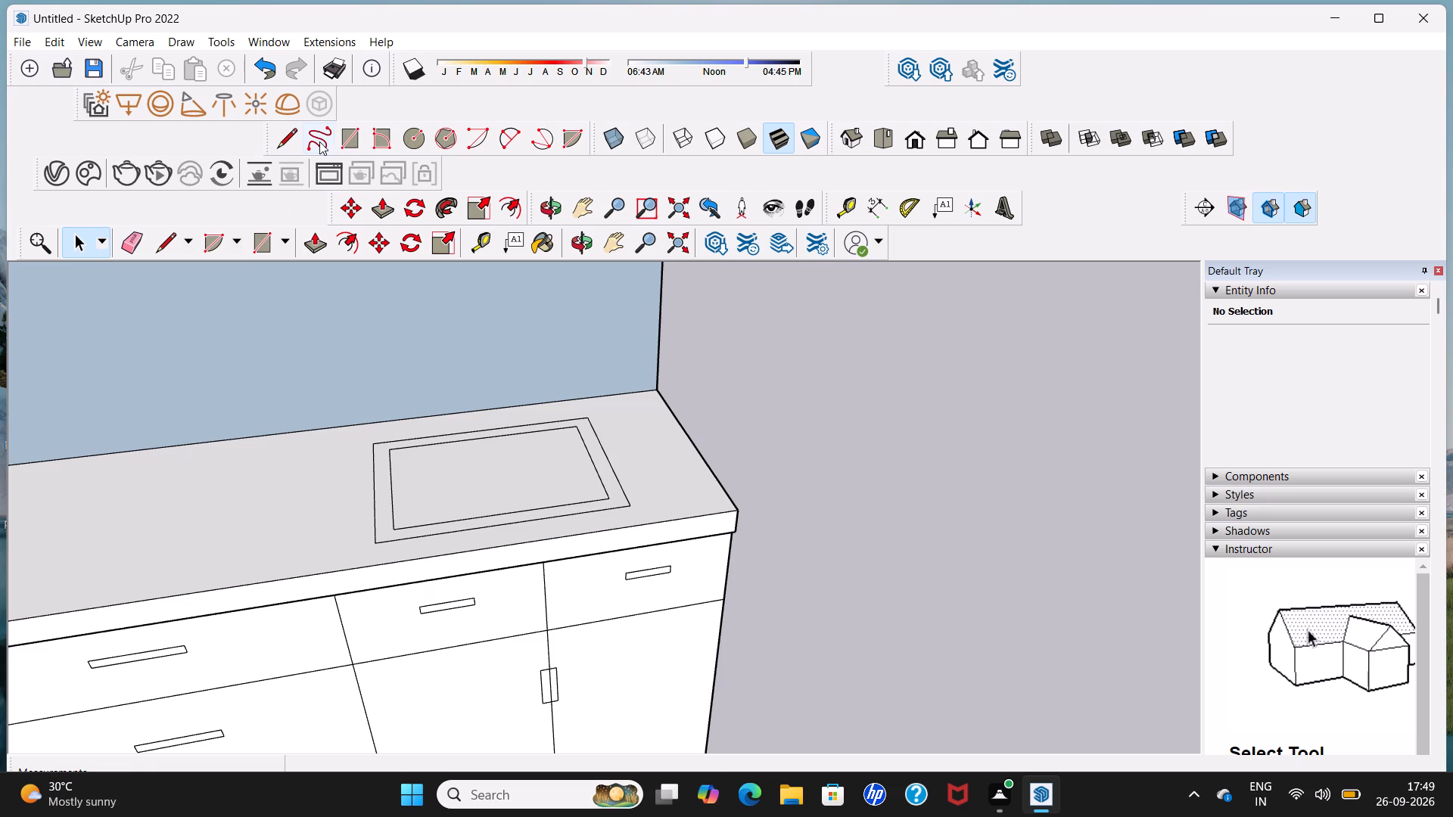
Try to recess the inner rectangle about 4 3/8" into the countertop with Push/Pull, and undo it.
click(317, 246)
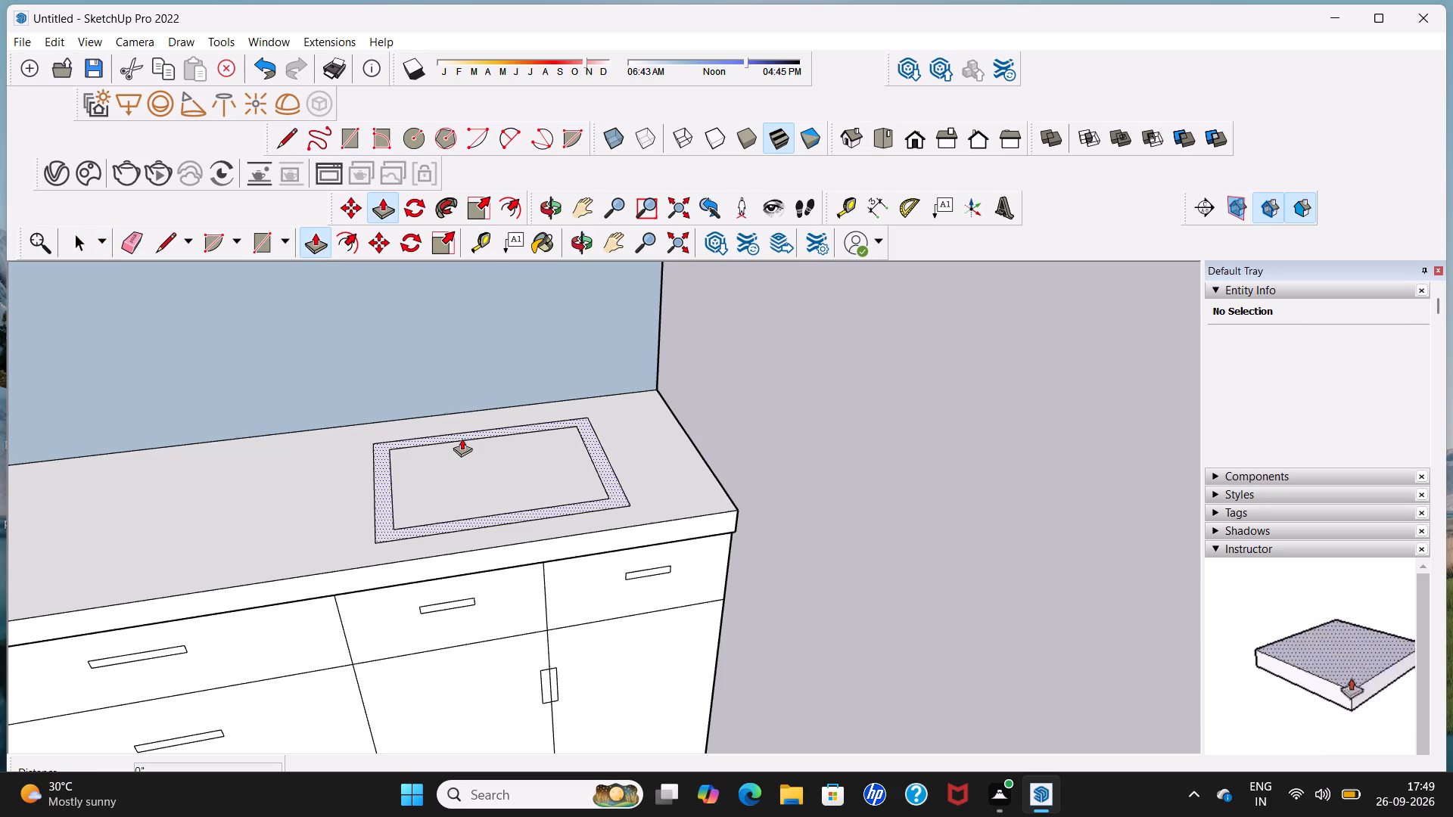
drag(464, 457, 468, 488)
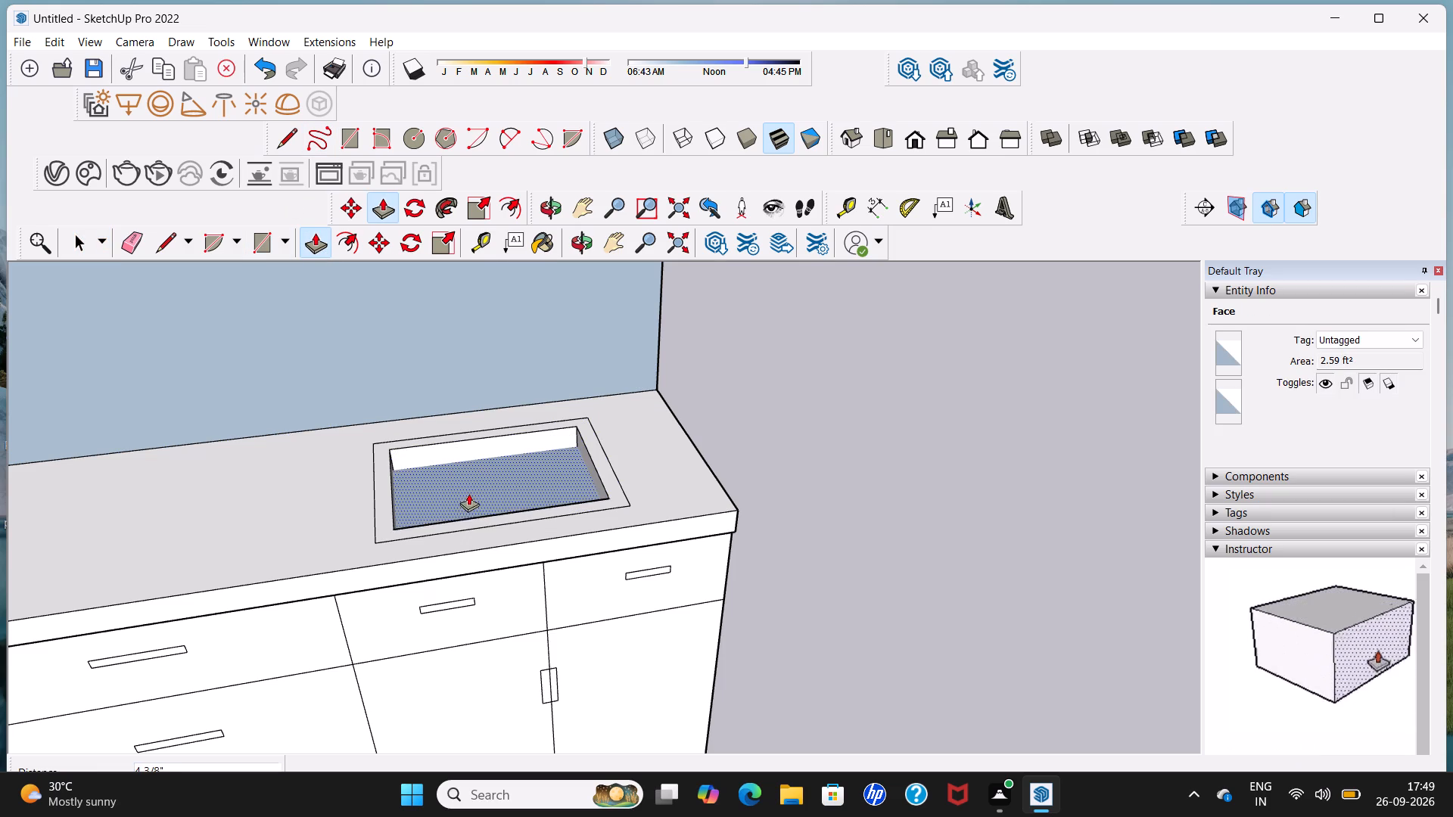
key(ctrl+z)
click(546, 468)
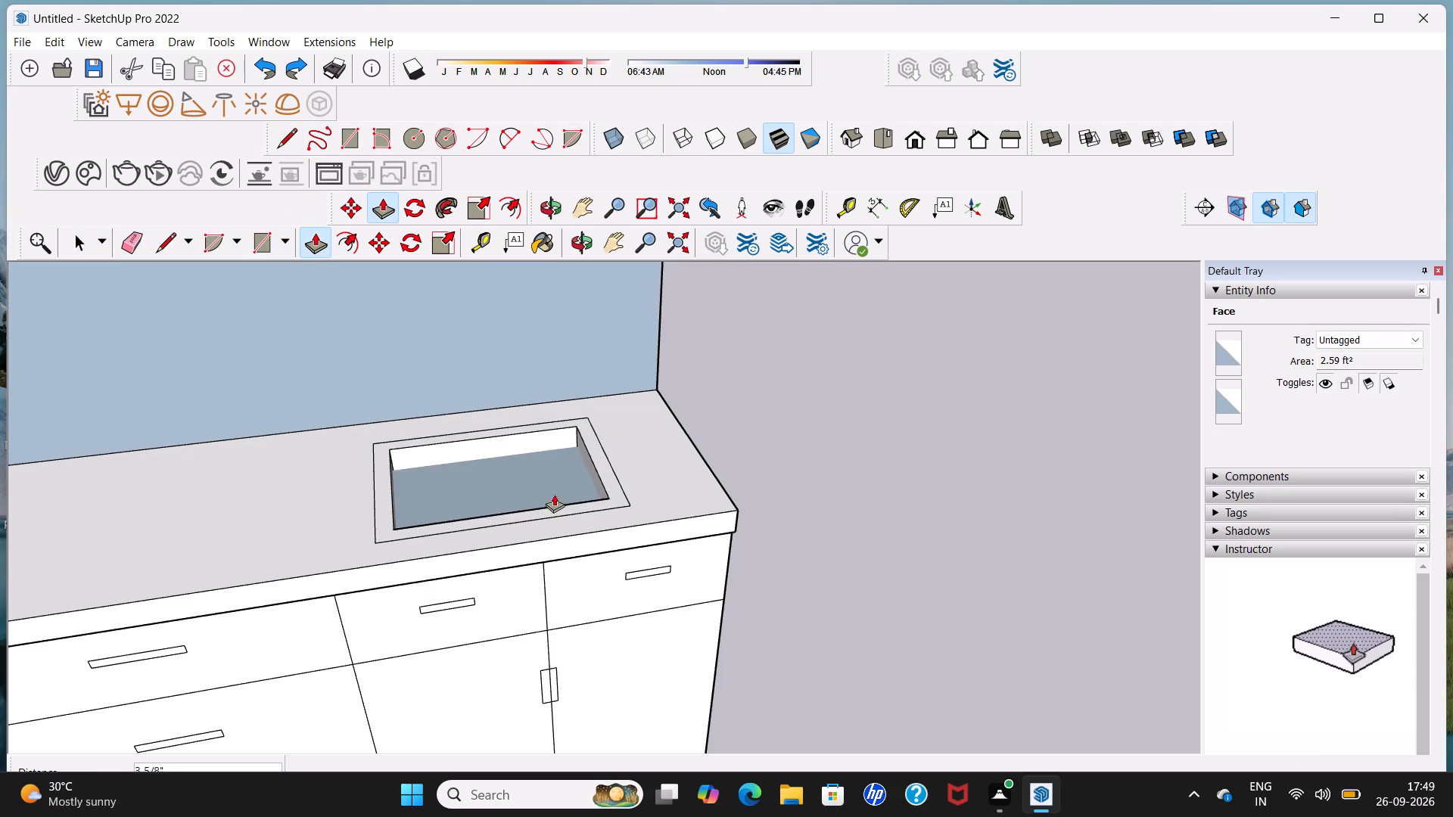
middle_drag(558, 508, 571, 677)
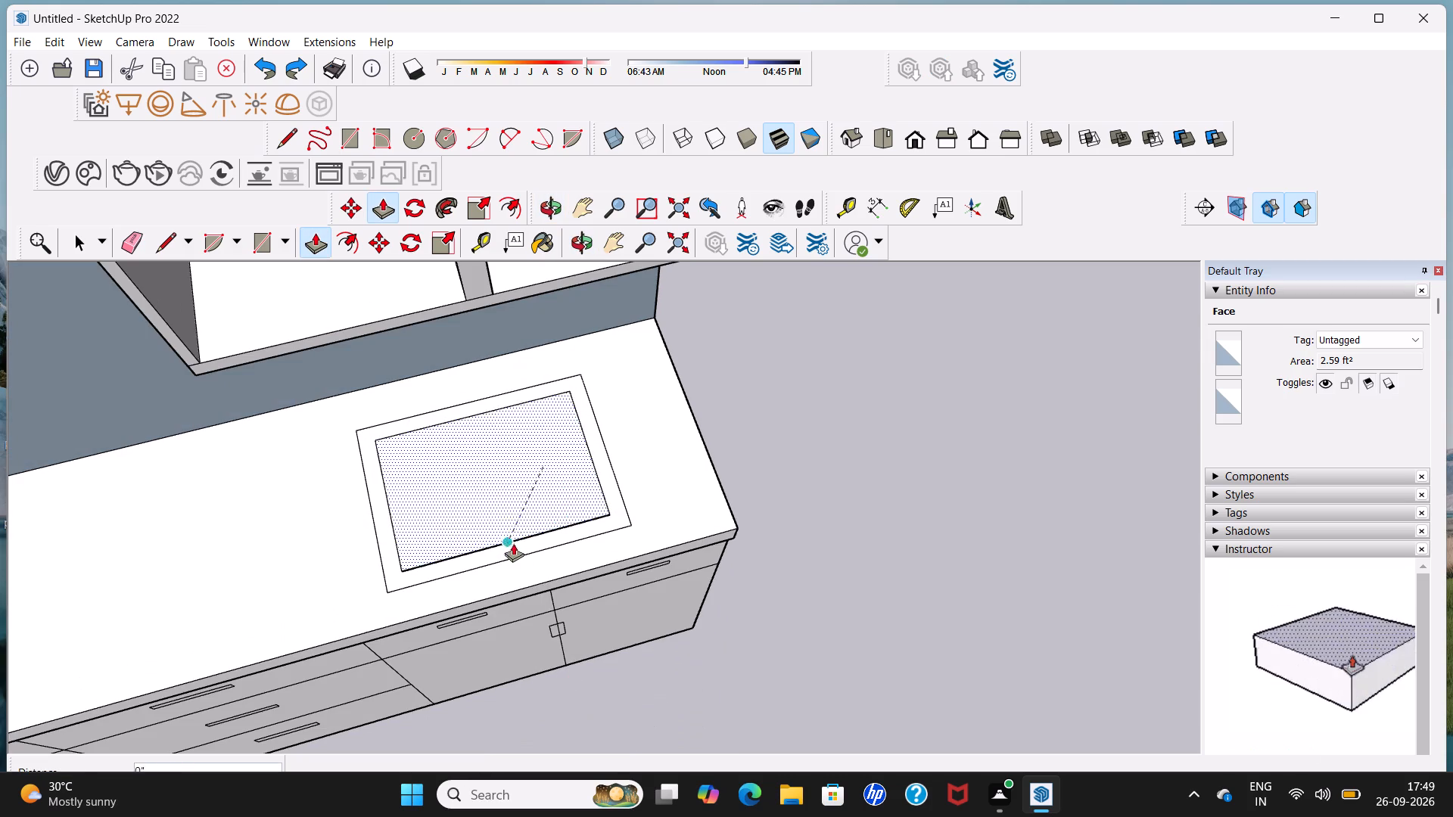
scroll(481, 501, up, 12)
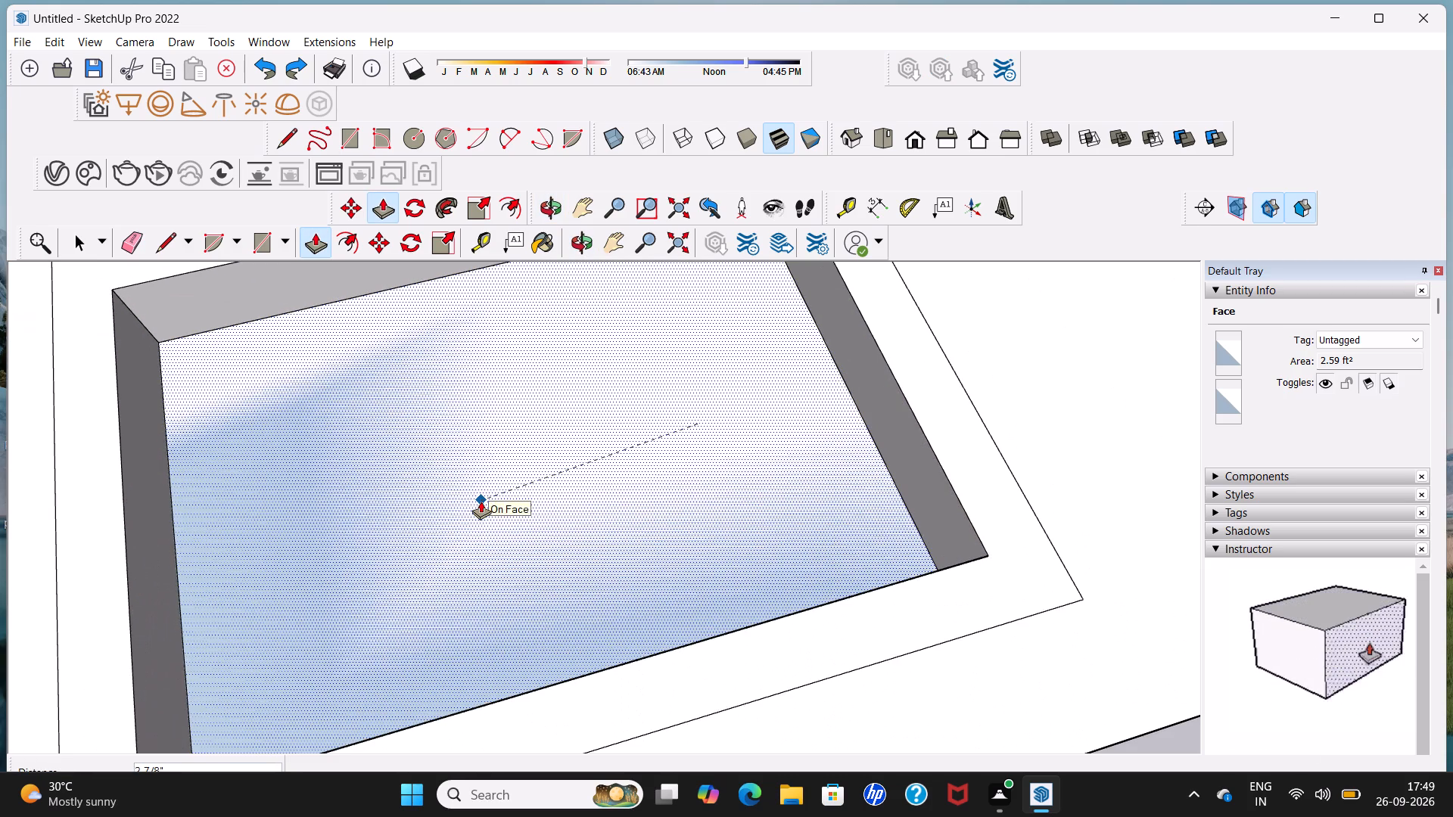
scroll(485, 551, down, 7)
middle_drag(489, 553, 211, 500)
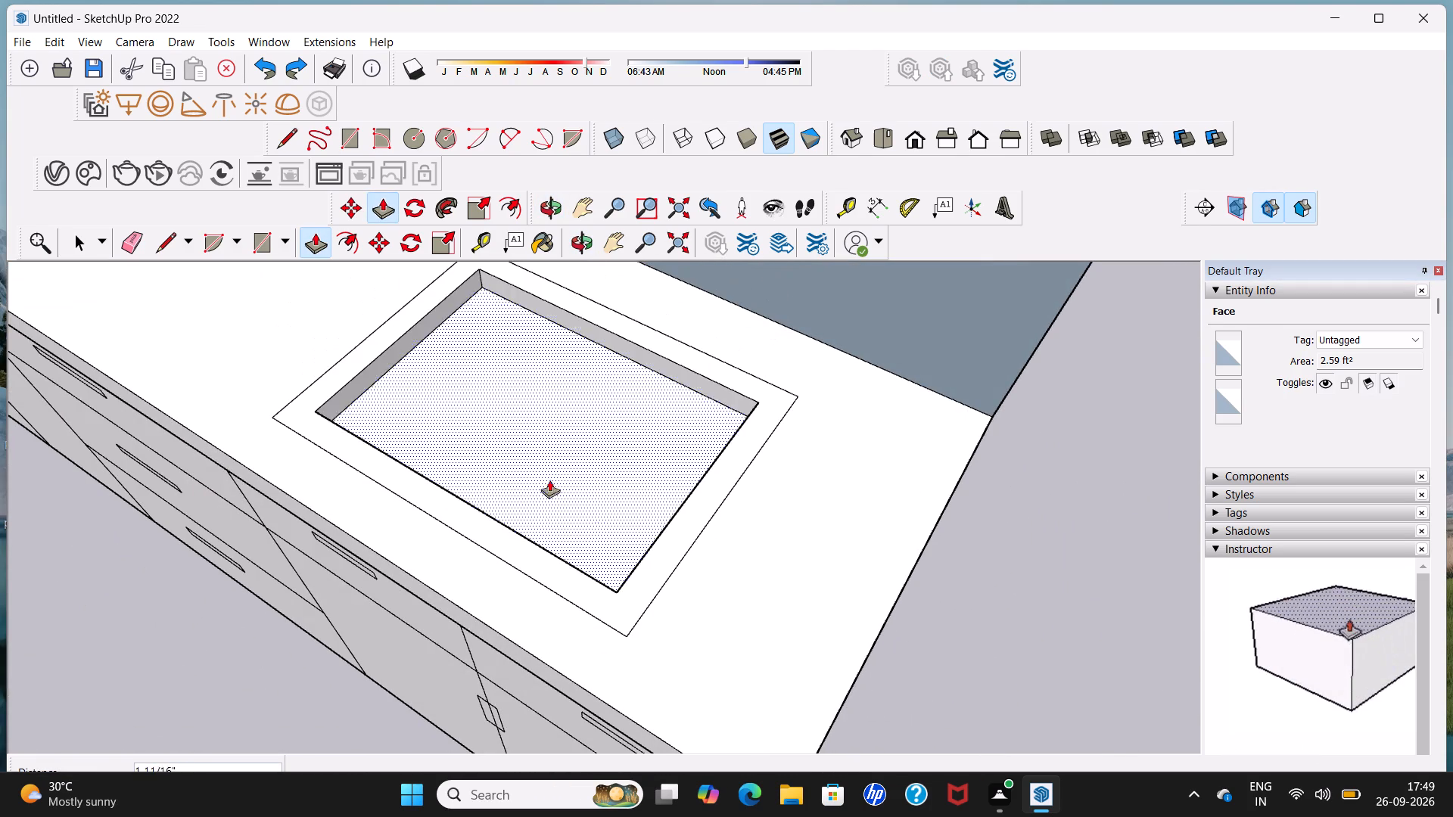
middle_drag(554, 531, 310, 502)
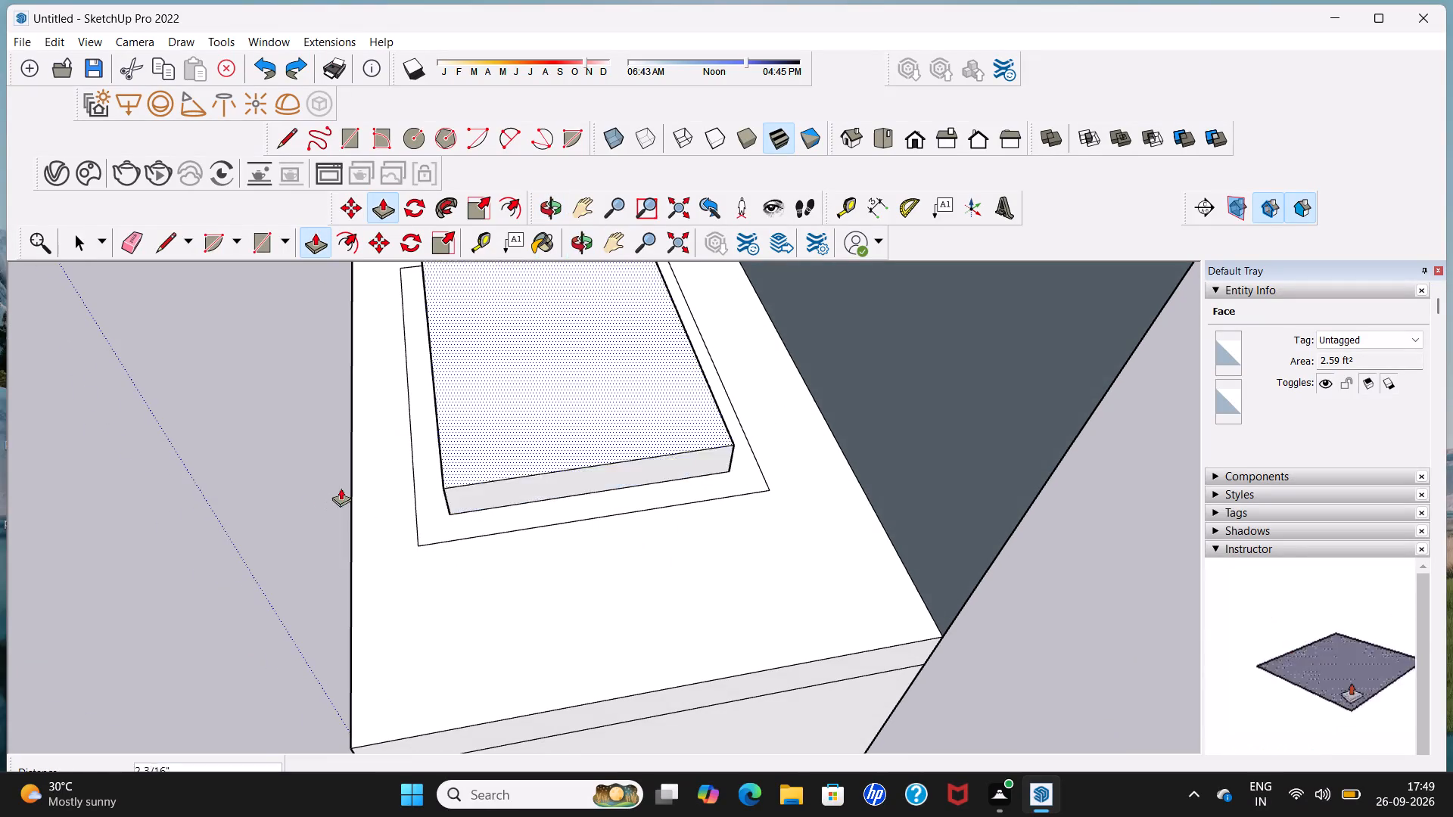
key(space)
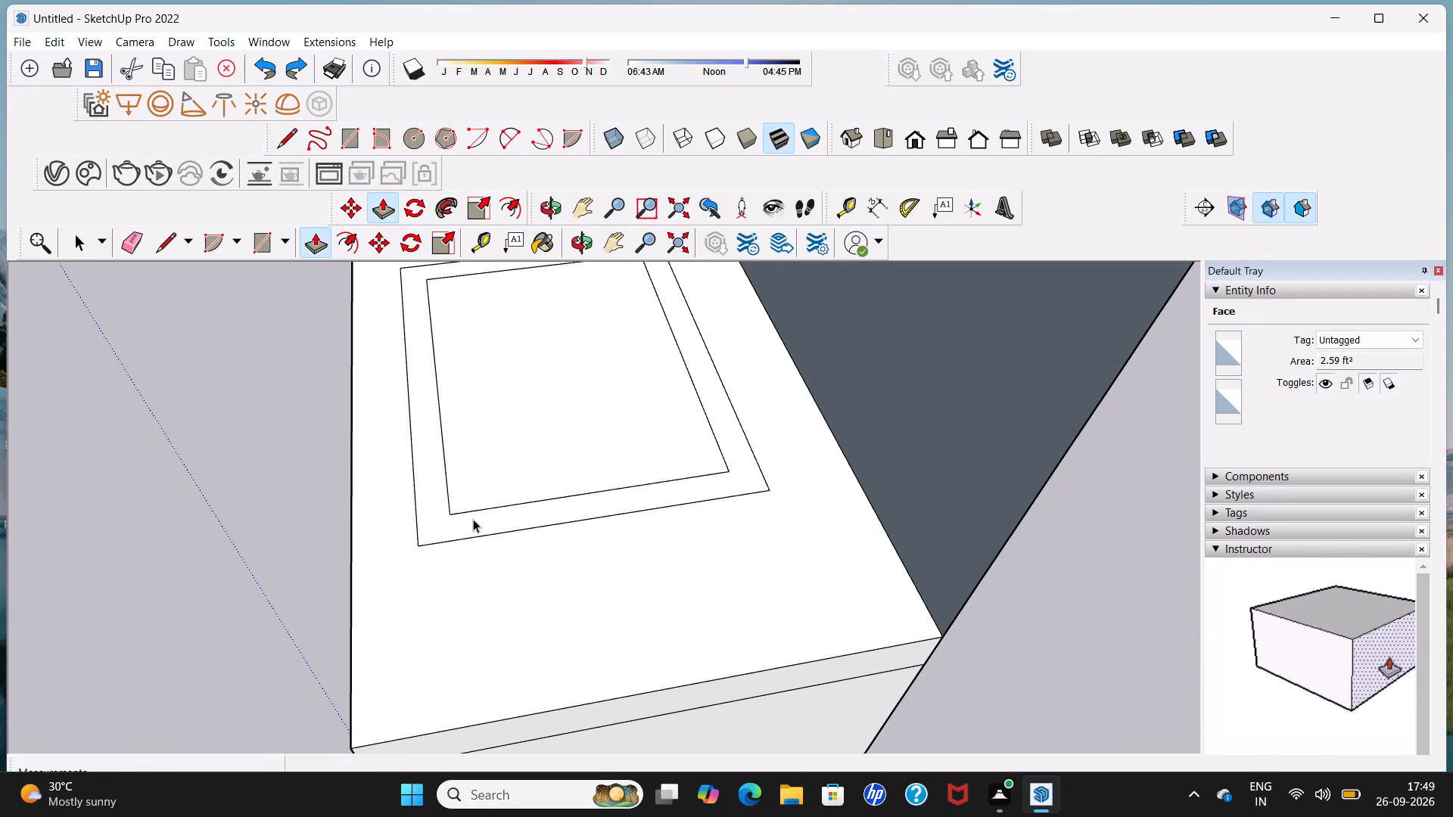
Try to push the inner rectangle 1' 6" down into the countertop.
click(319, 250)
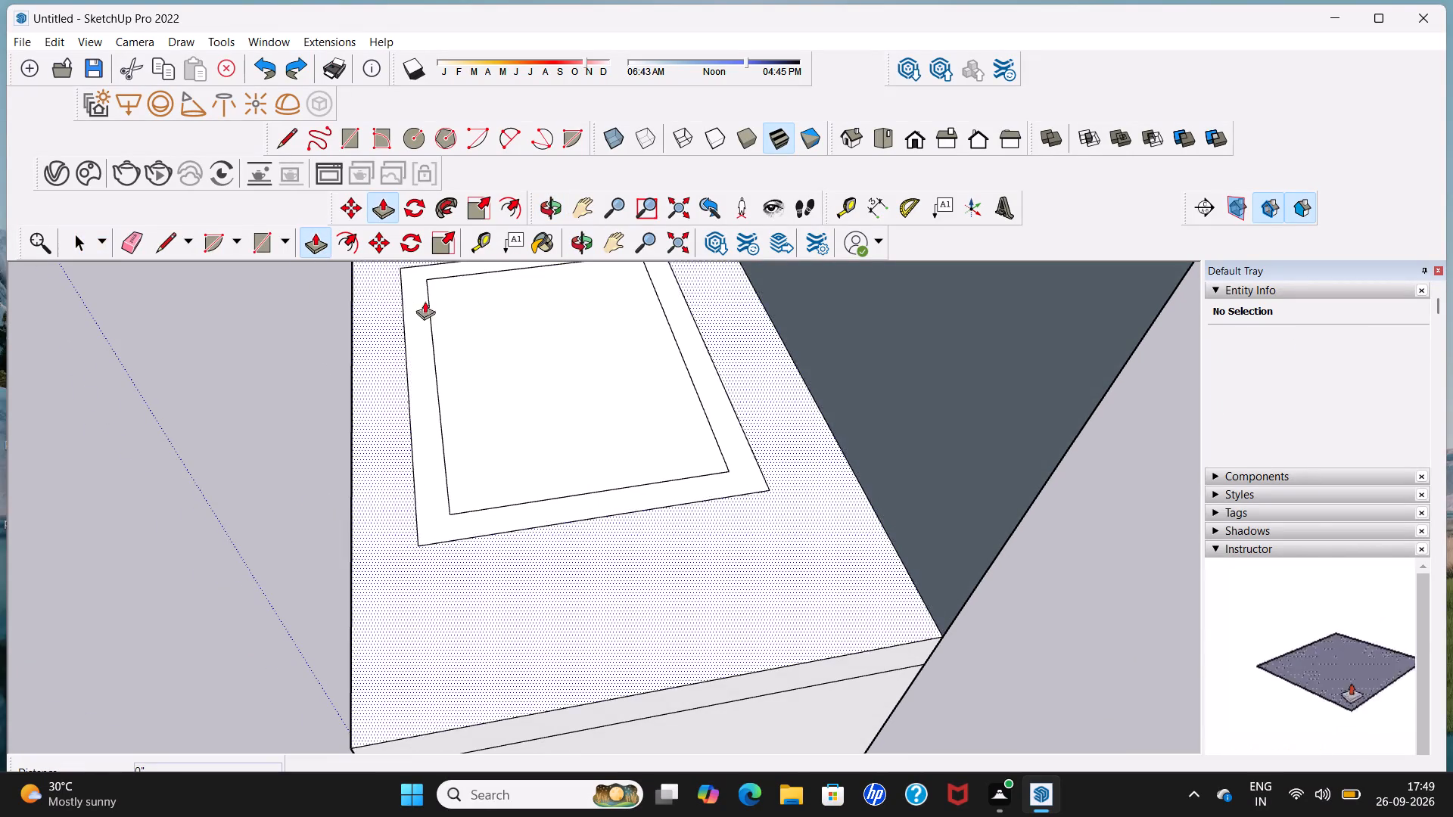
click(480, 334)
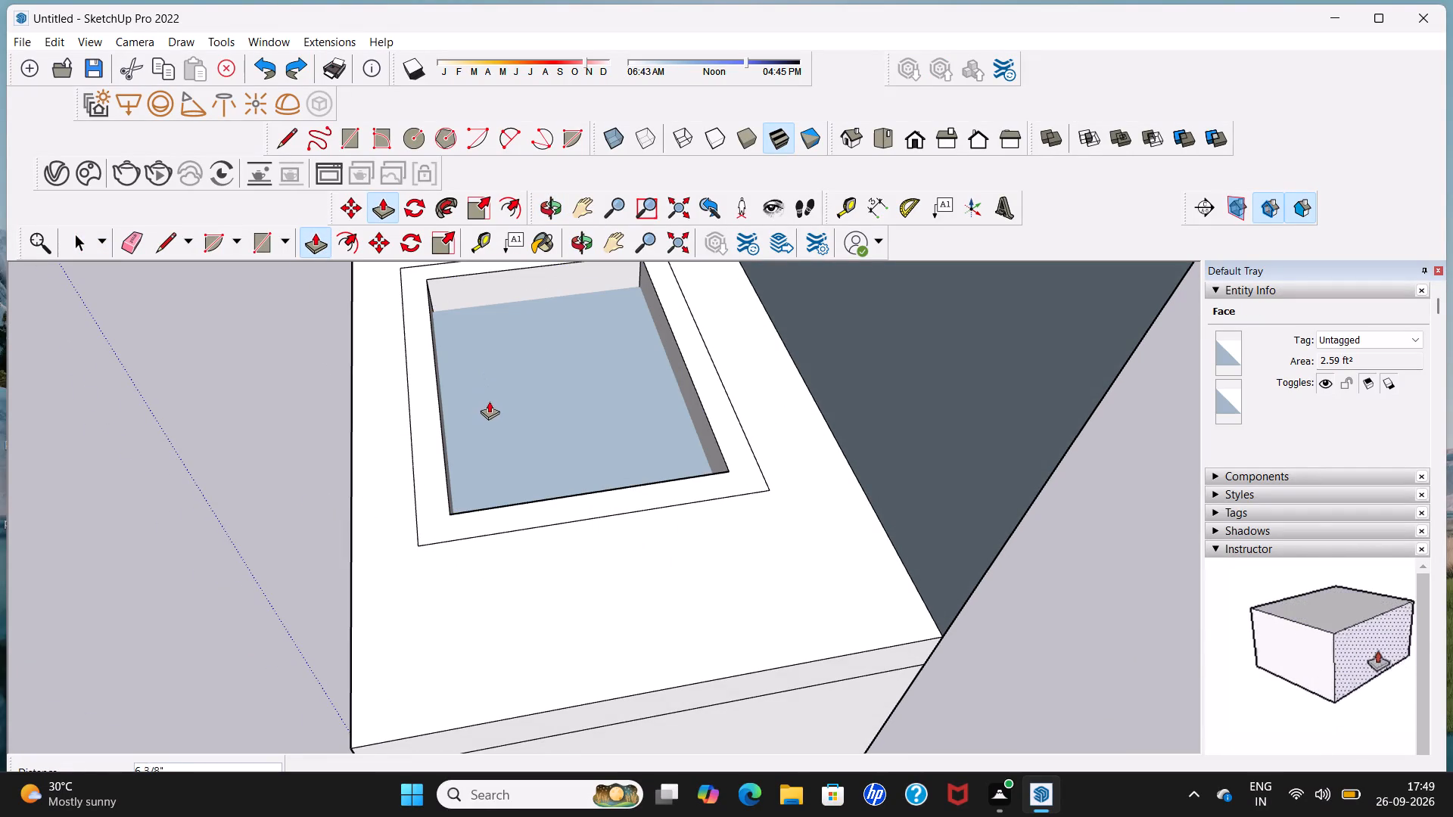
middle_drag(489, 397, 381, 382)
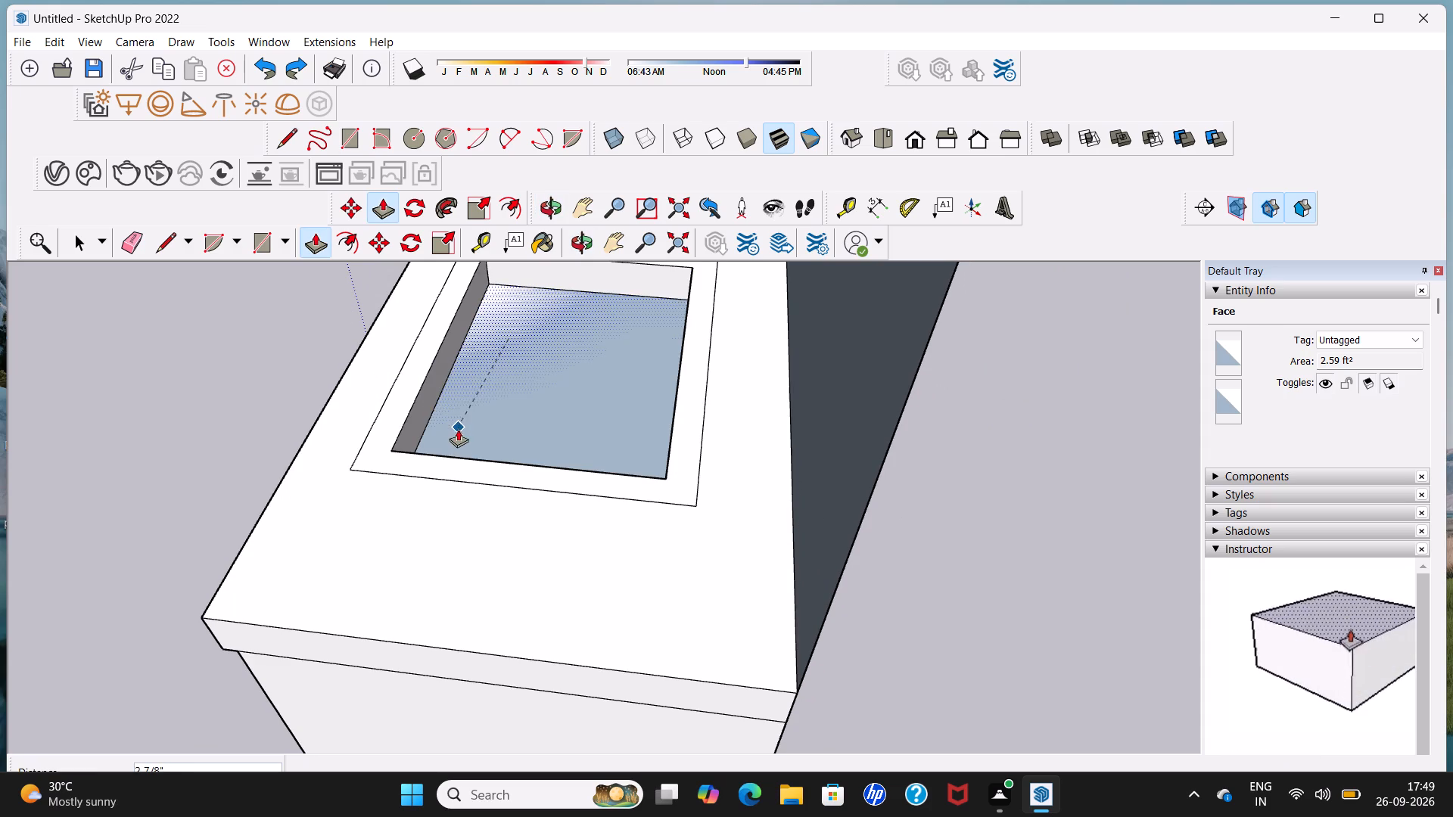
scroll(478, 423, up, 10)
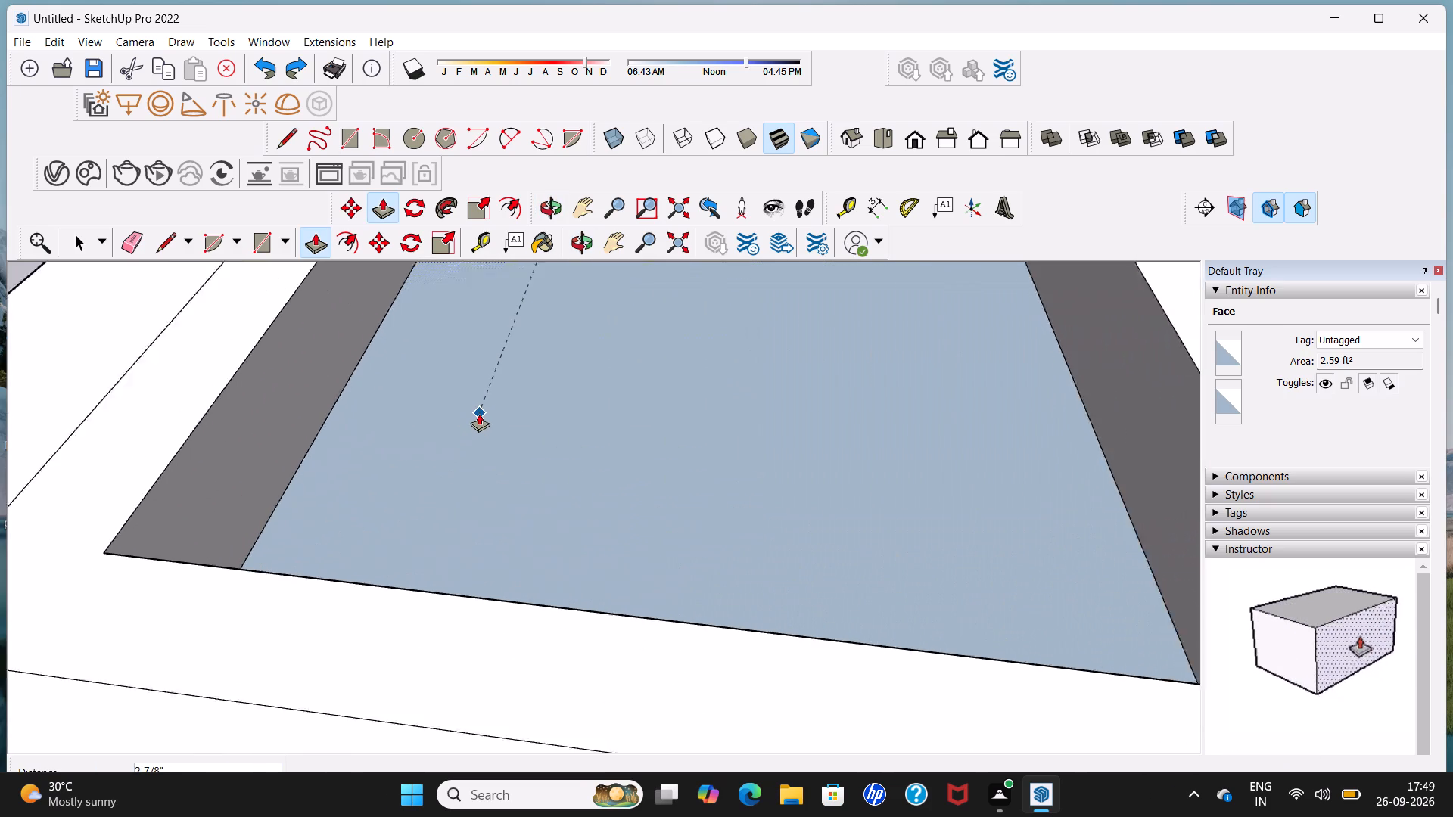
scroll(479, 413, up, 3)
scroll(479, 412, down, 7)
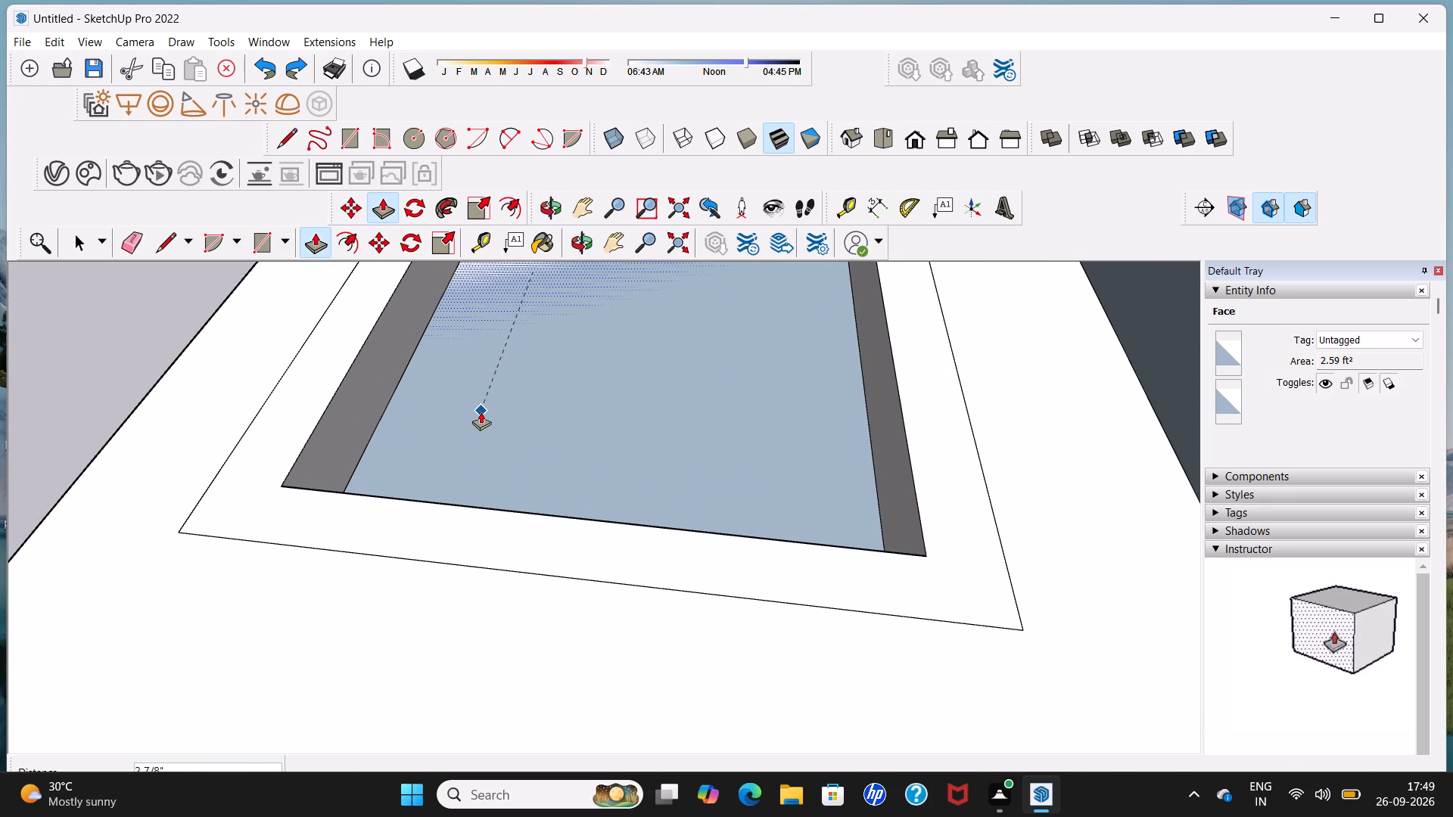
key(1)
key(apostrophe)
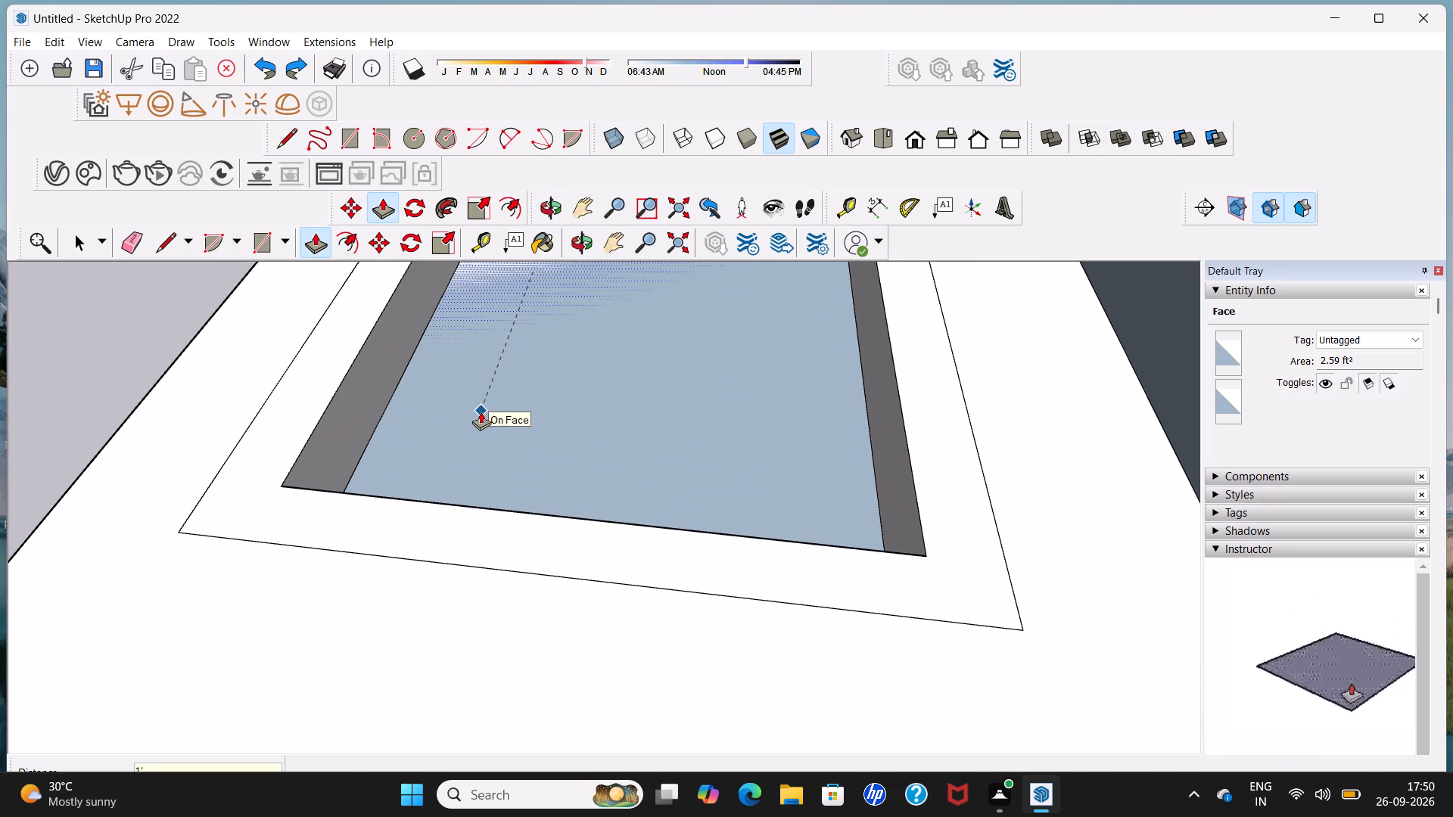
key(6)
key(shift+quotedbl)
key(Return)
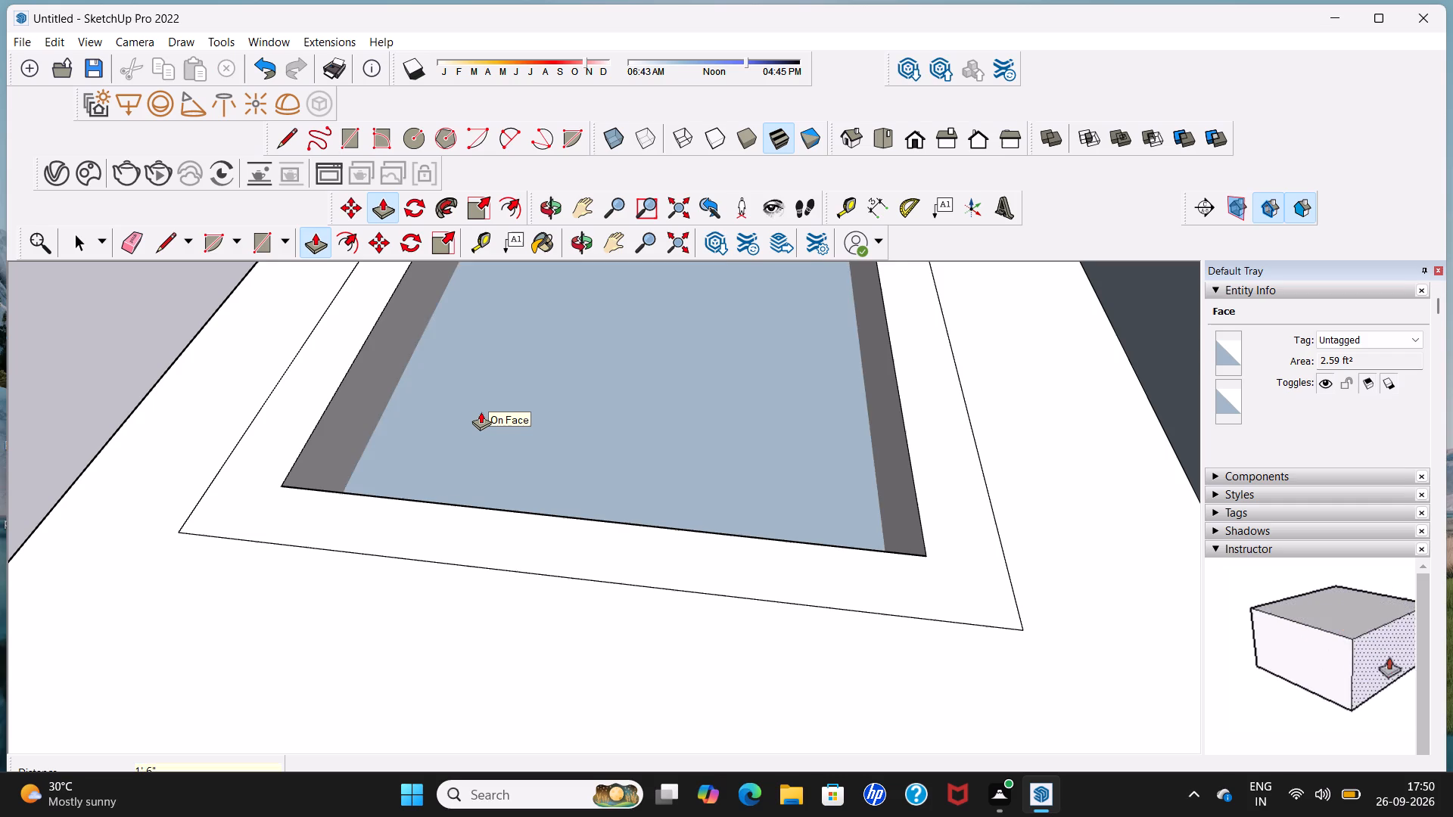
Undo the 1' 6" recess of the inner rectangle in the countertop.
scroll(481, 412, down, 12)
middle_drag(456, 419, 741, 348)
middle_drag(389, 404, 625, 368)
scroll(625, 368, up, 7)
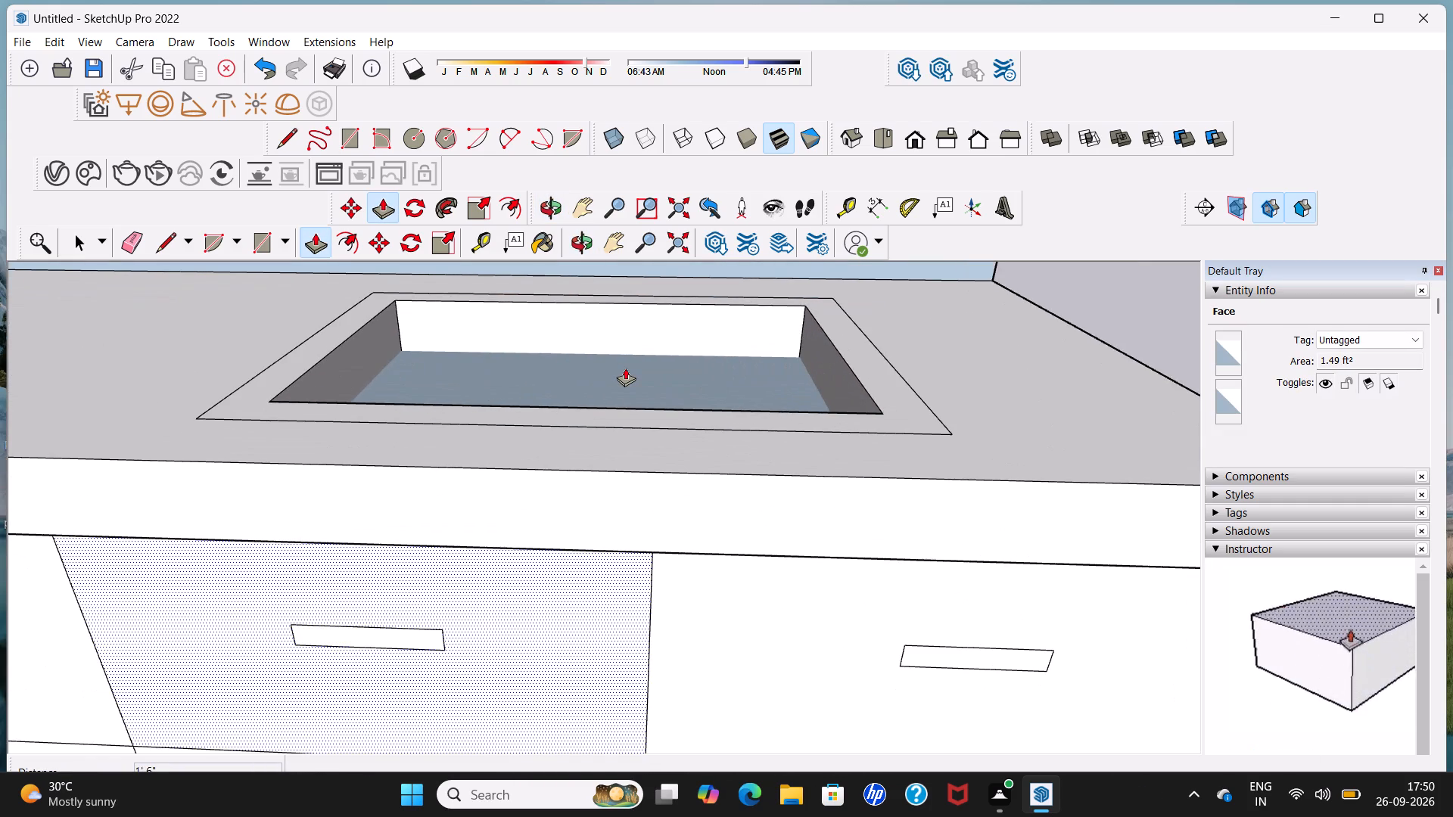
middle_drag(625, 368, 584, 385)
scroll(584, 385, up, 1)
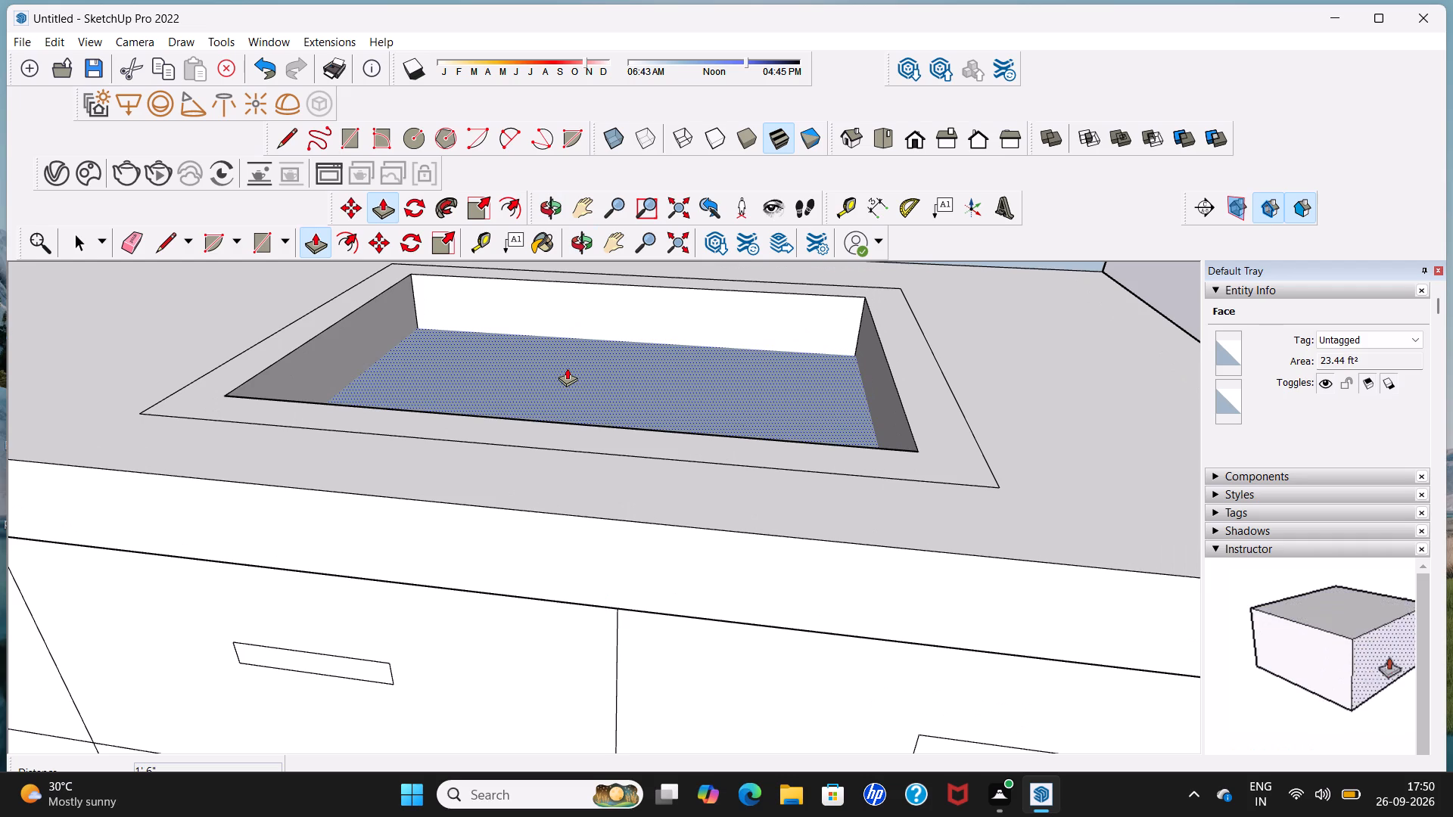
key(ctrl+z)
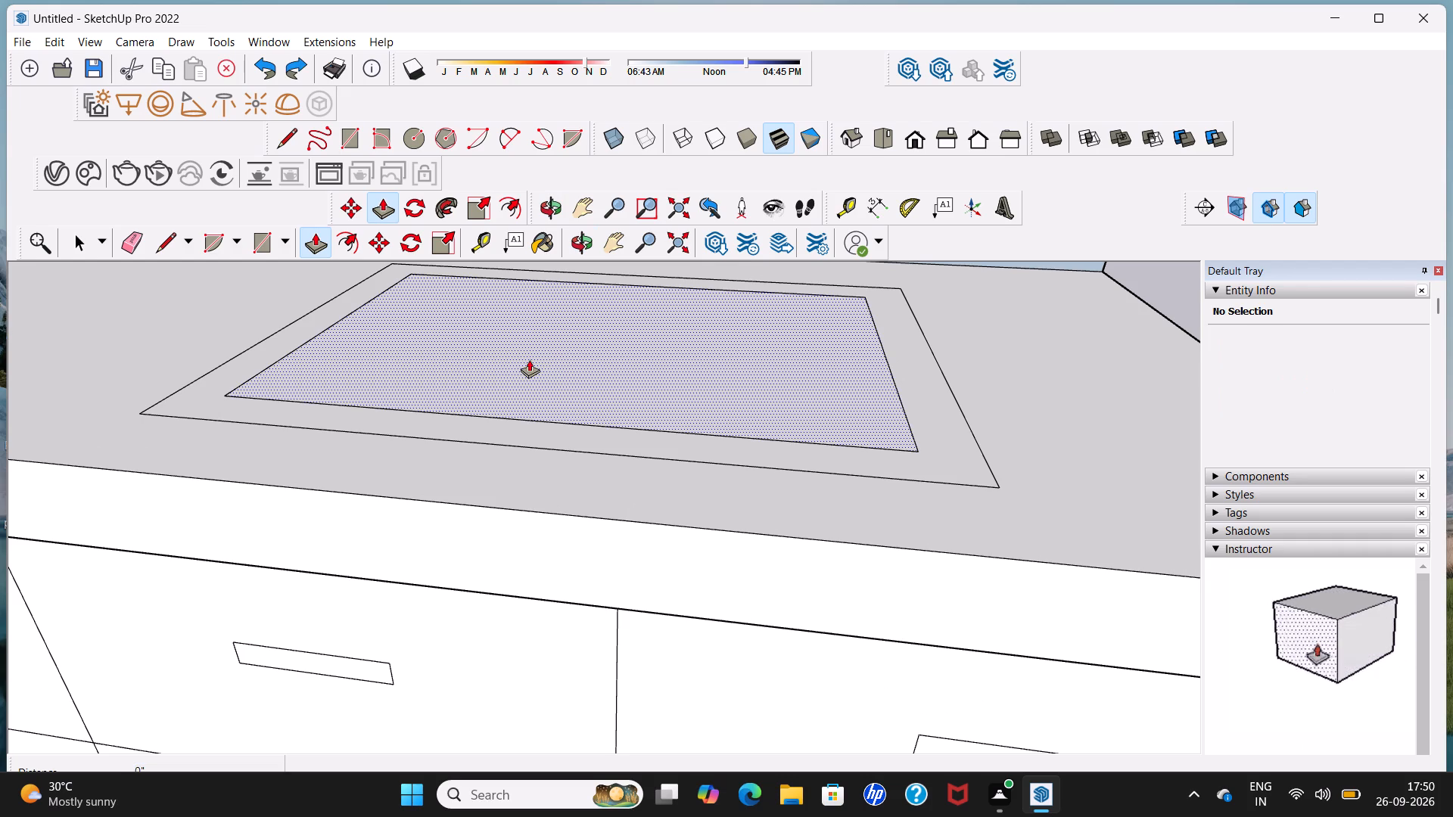
Recess the inner rectangle down into the countertop with Push/Pull, entering a depth of 2'.
click(529, 359)
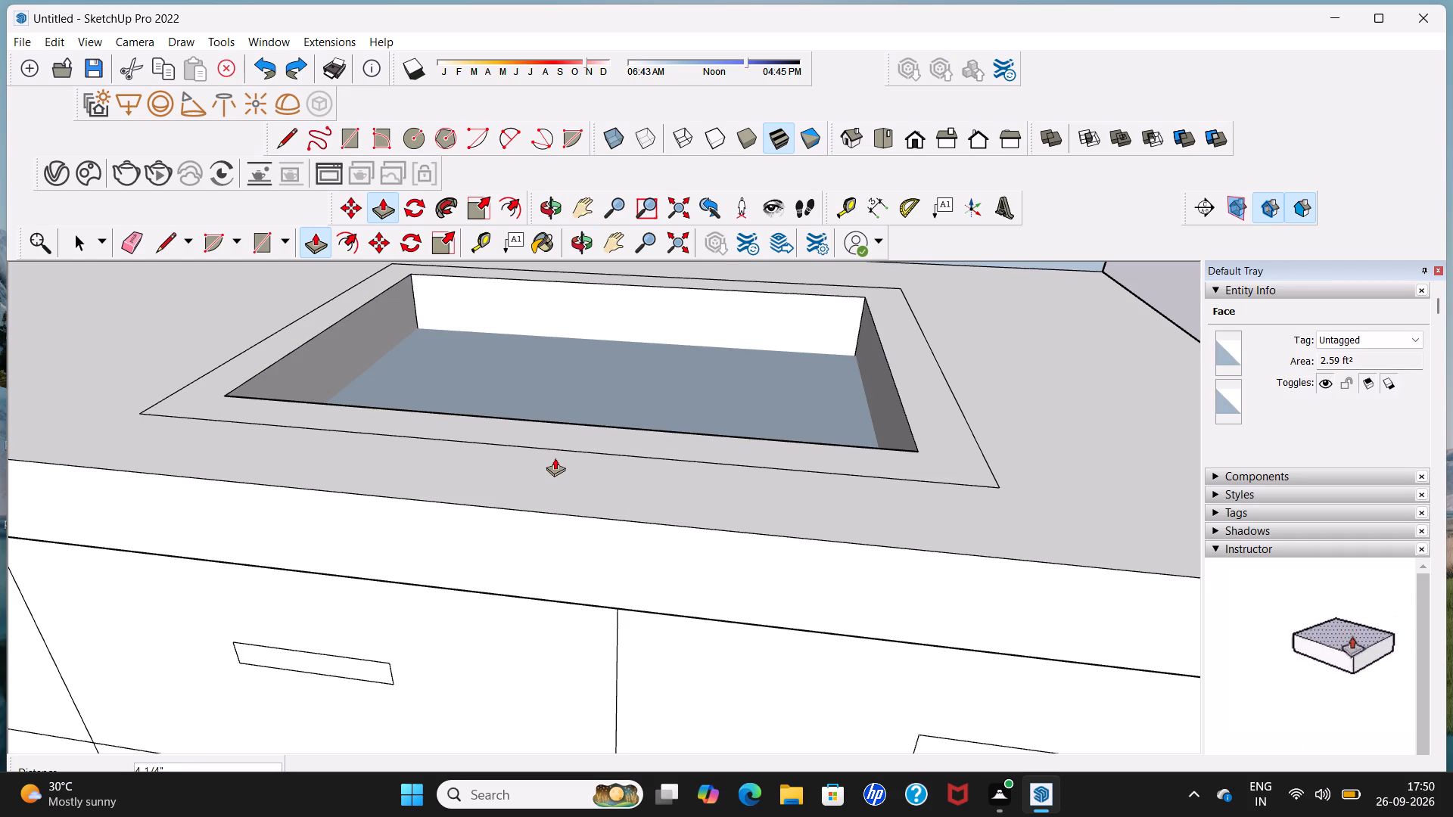
text(2')
key(Return)
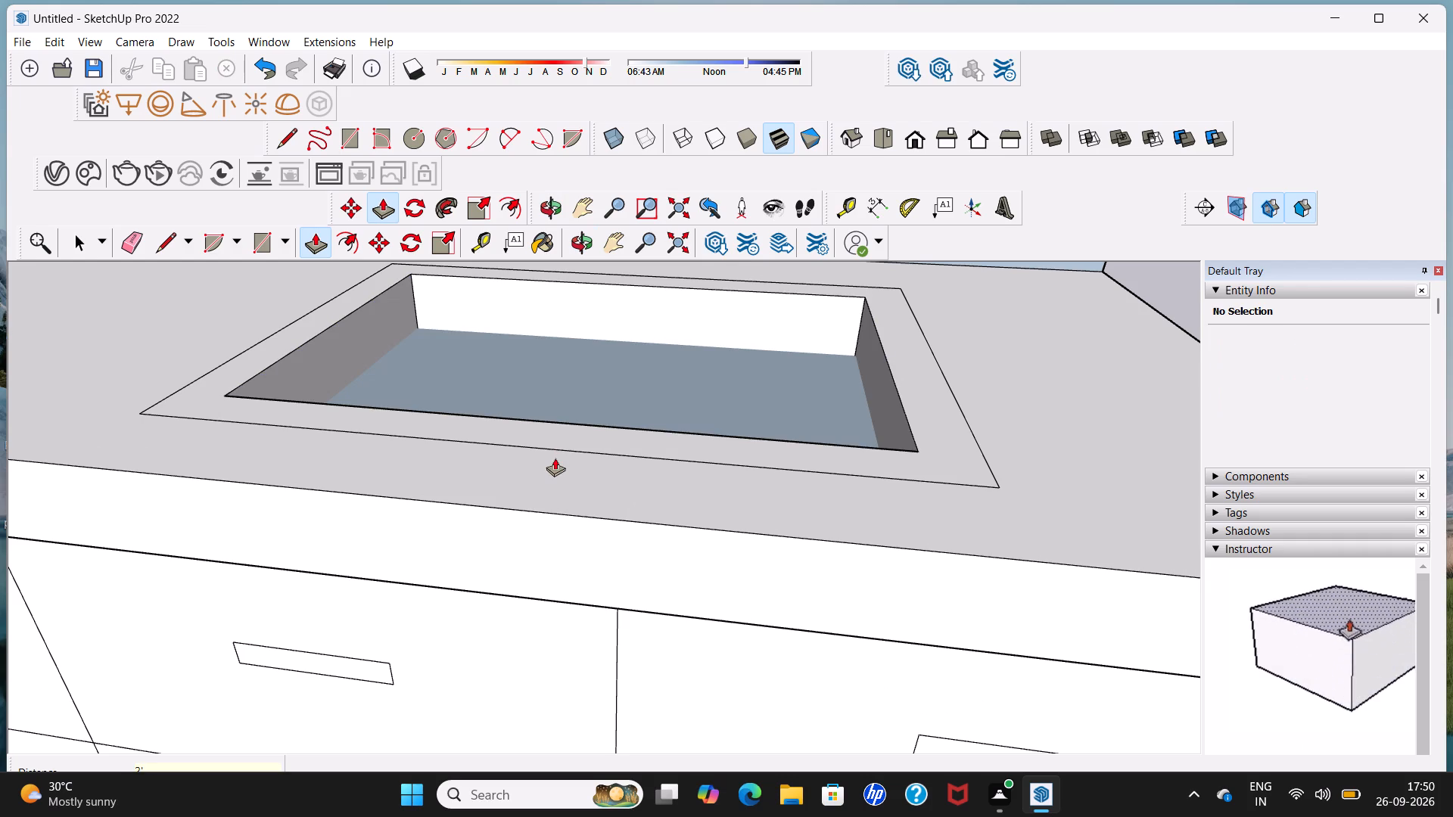
middle_drag(555, 458, 198, 490)
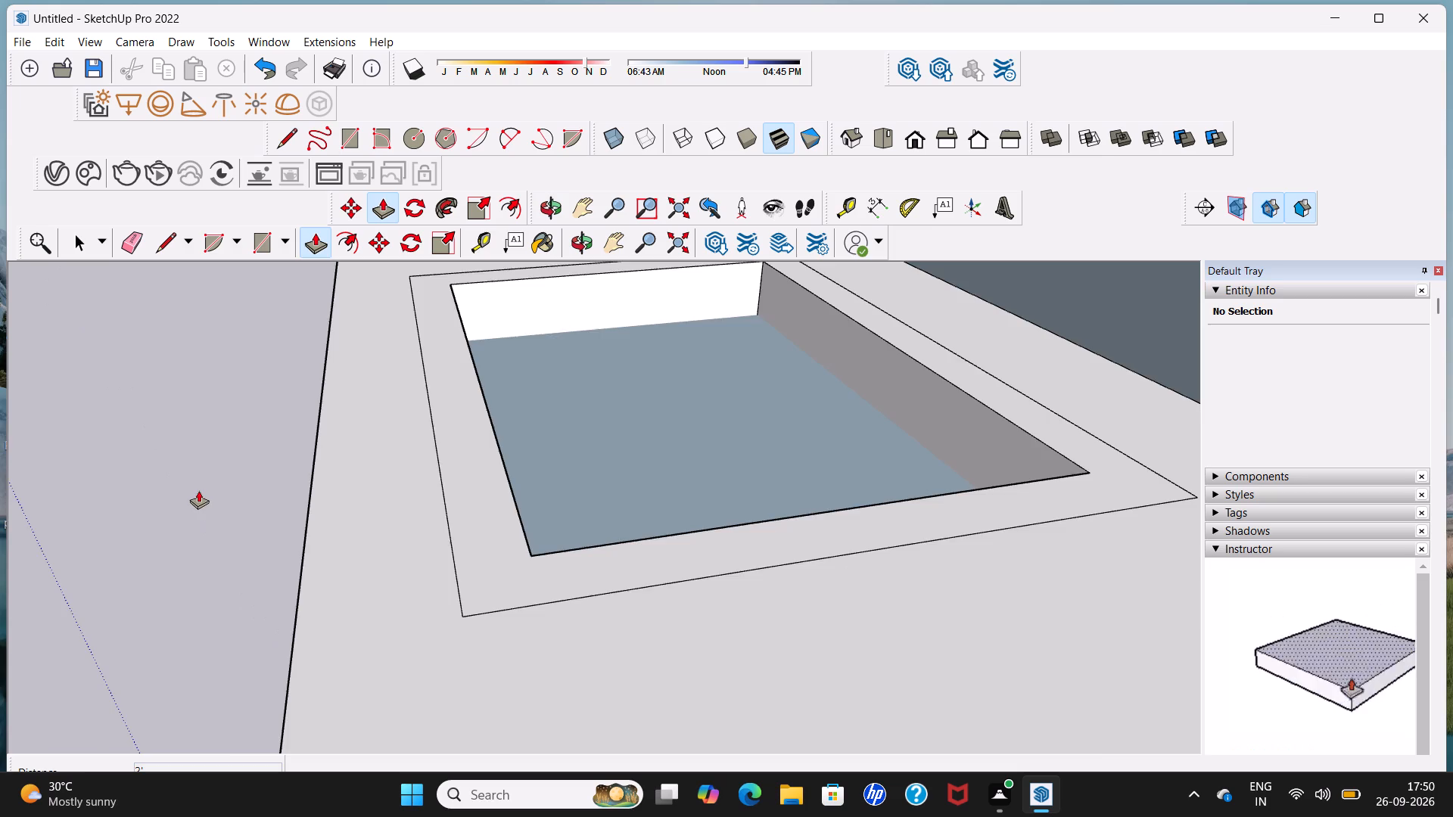
scroll(198, 490, down, 10)
middle_drag(244, 512, 573, 439)
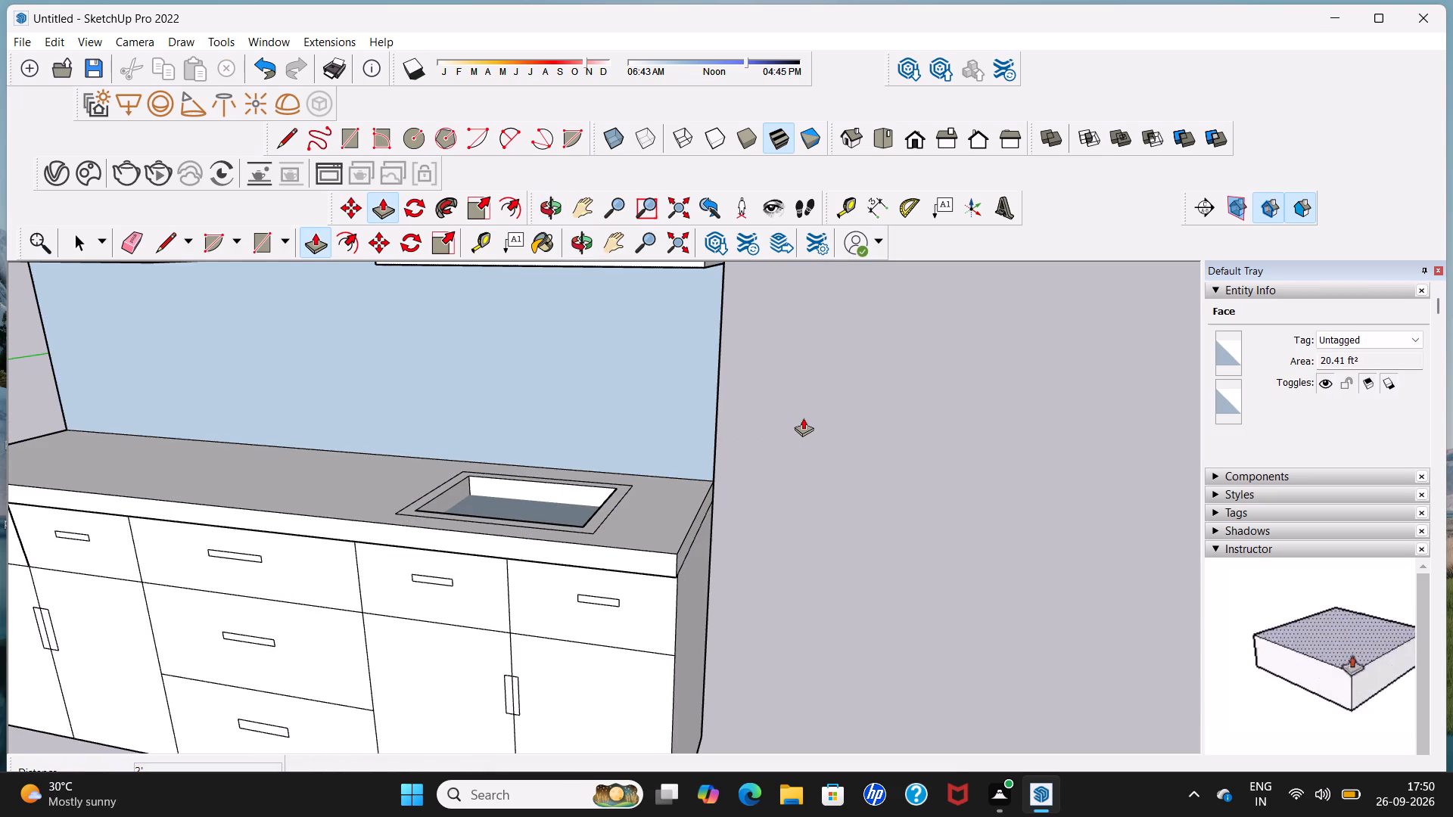
key(space)
Examine the sink recess, the countertop and the whole unit from several angles and distances.
middle_drag(356, 527, 530, 469)
scroll(524, 467, down, 10)
middle_drag(502, 511, 487, 473)
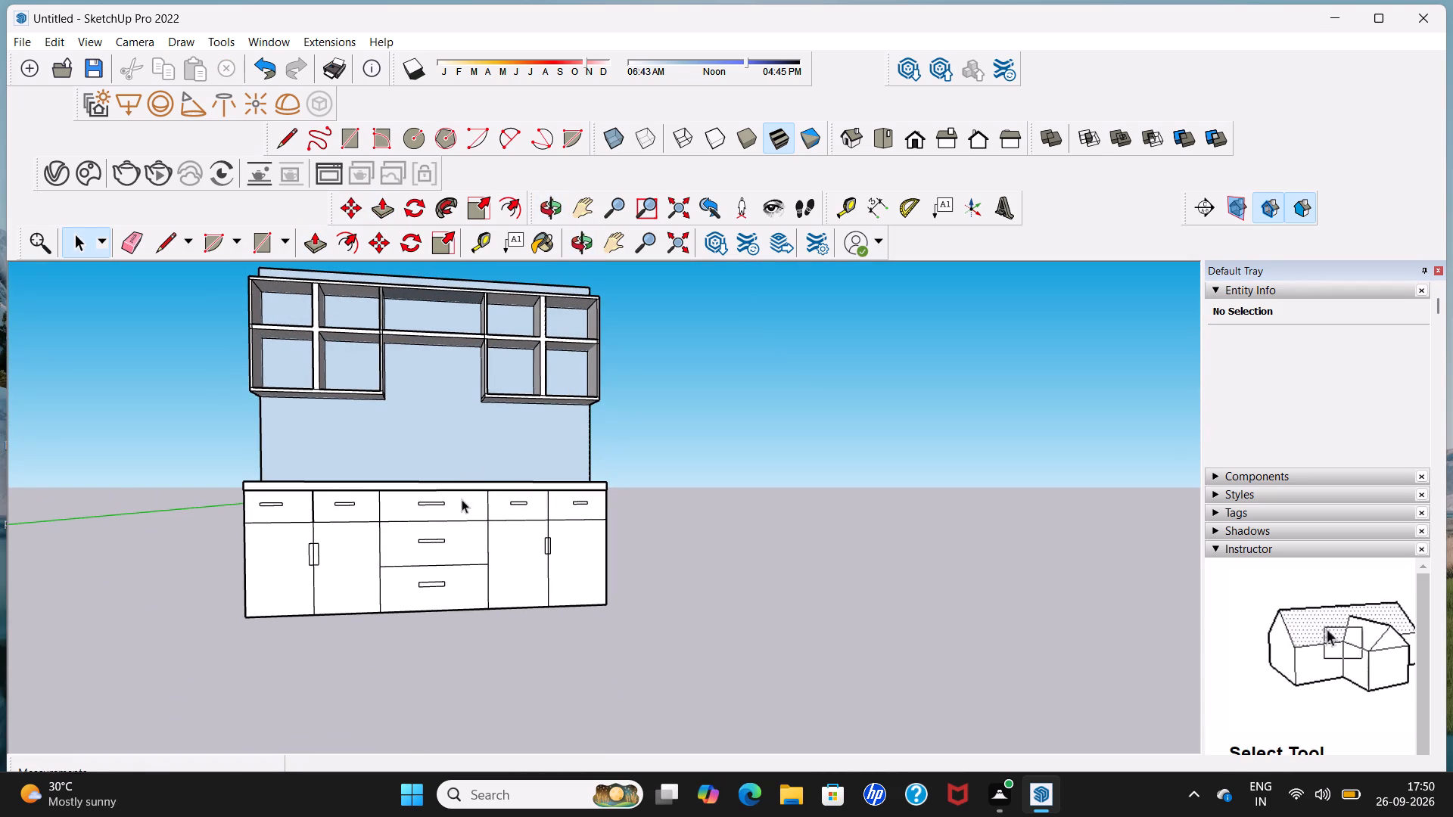
middle_drag(462, 499, 359, 518)
middle_drag(403, 468, 458, 582)
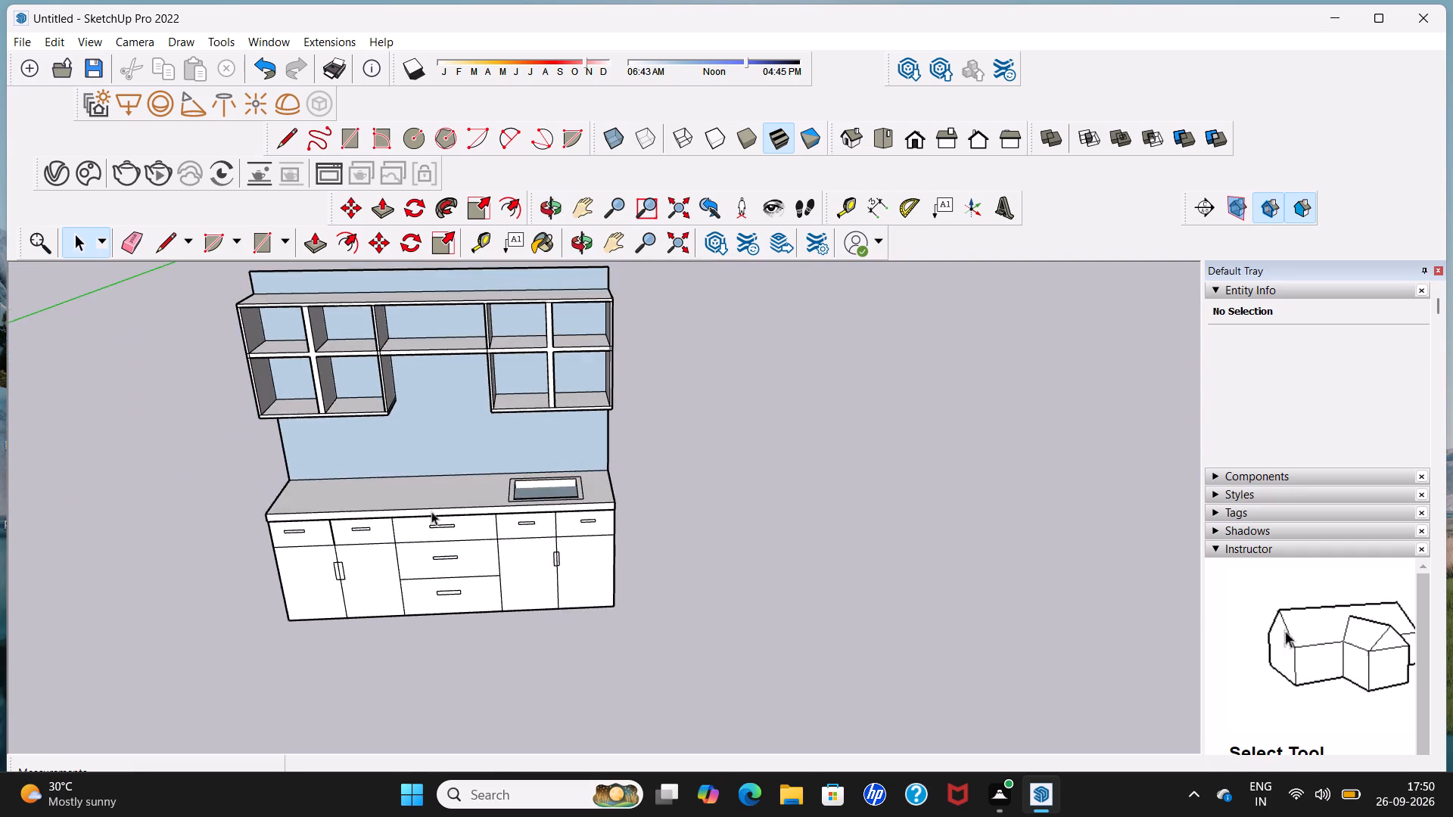
scroll(431, 511, up, 10)
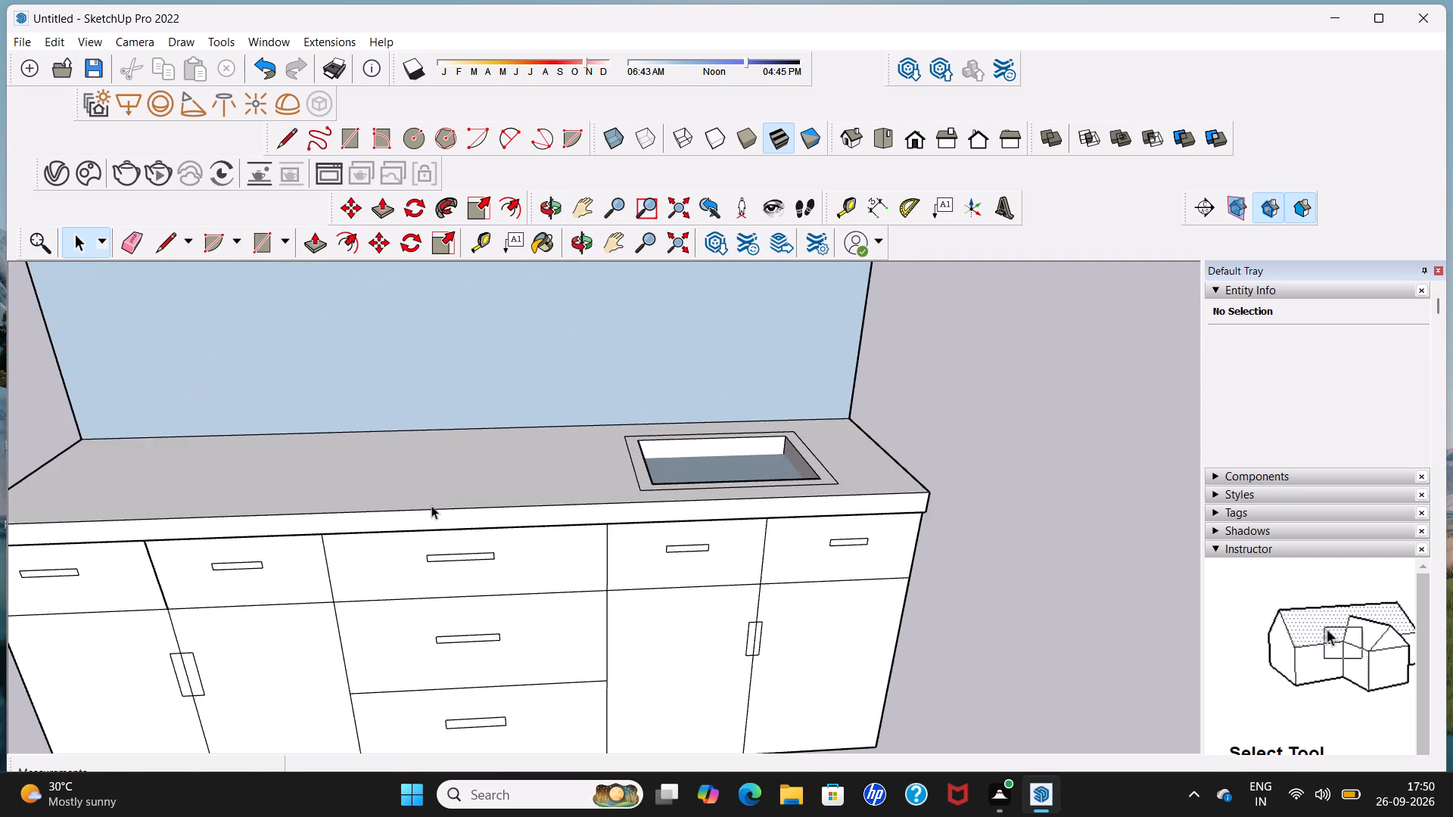
scroll(431, 505, up, 4)
scroll(436, 498, down, 6)
scroll(446, 515, up, 4)
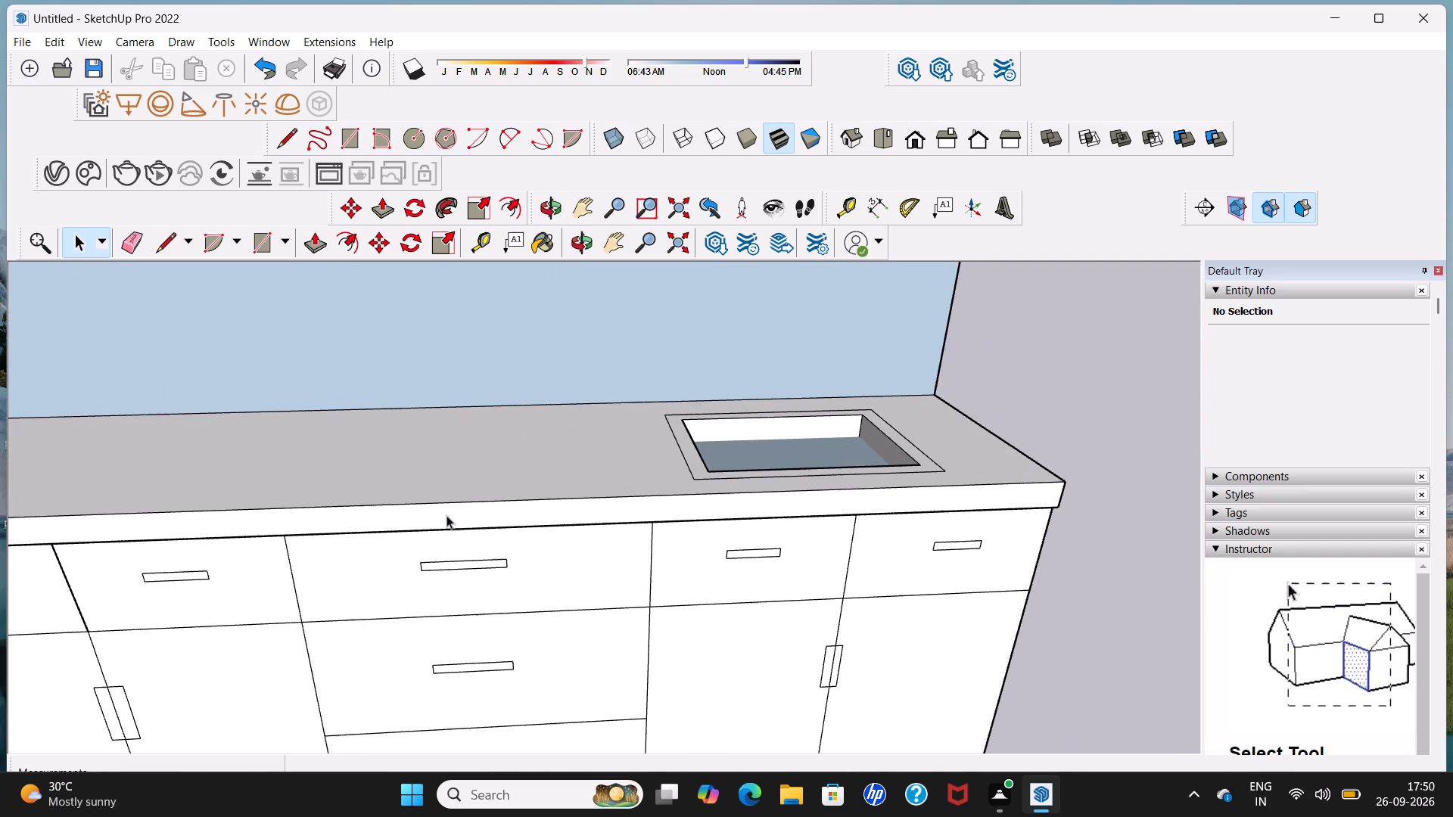
scroll(446, 515, down, 3)
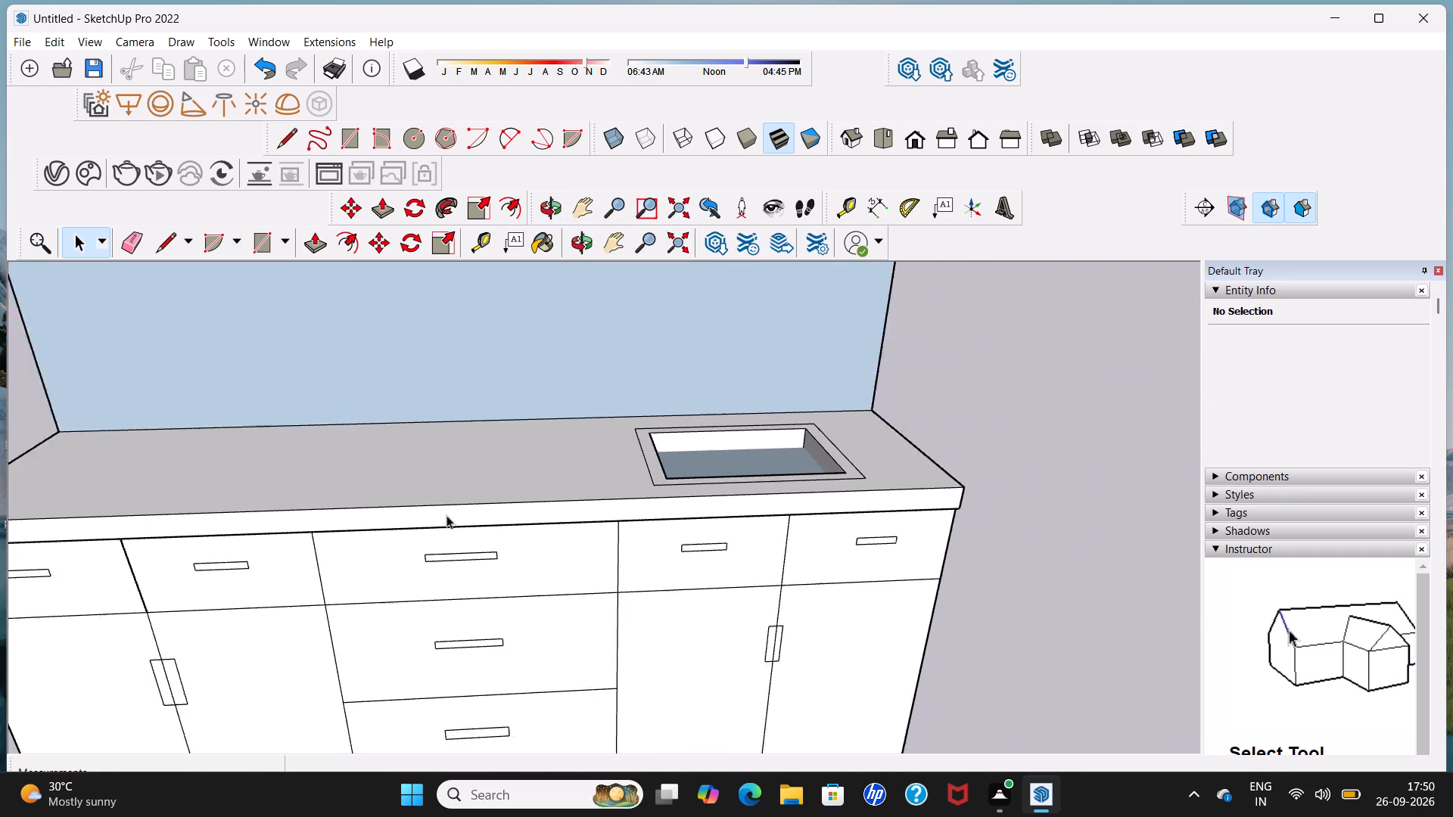
scroll(446, 515, down, 2)
middle_drag(382, 548, 384, 514)
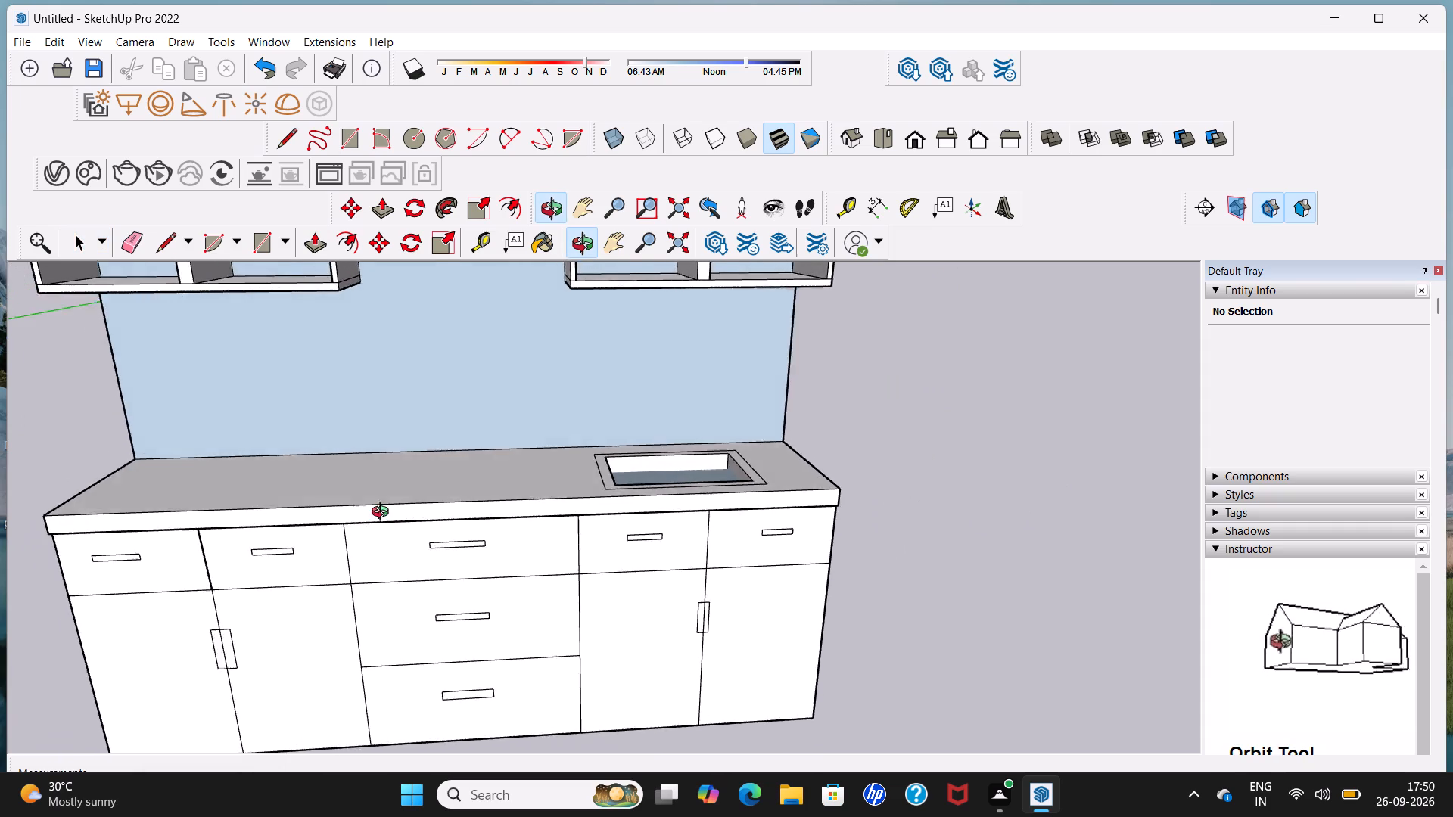
middle_drag(384, 514, 359, 507)
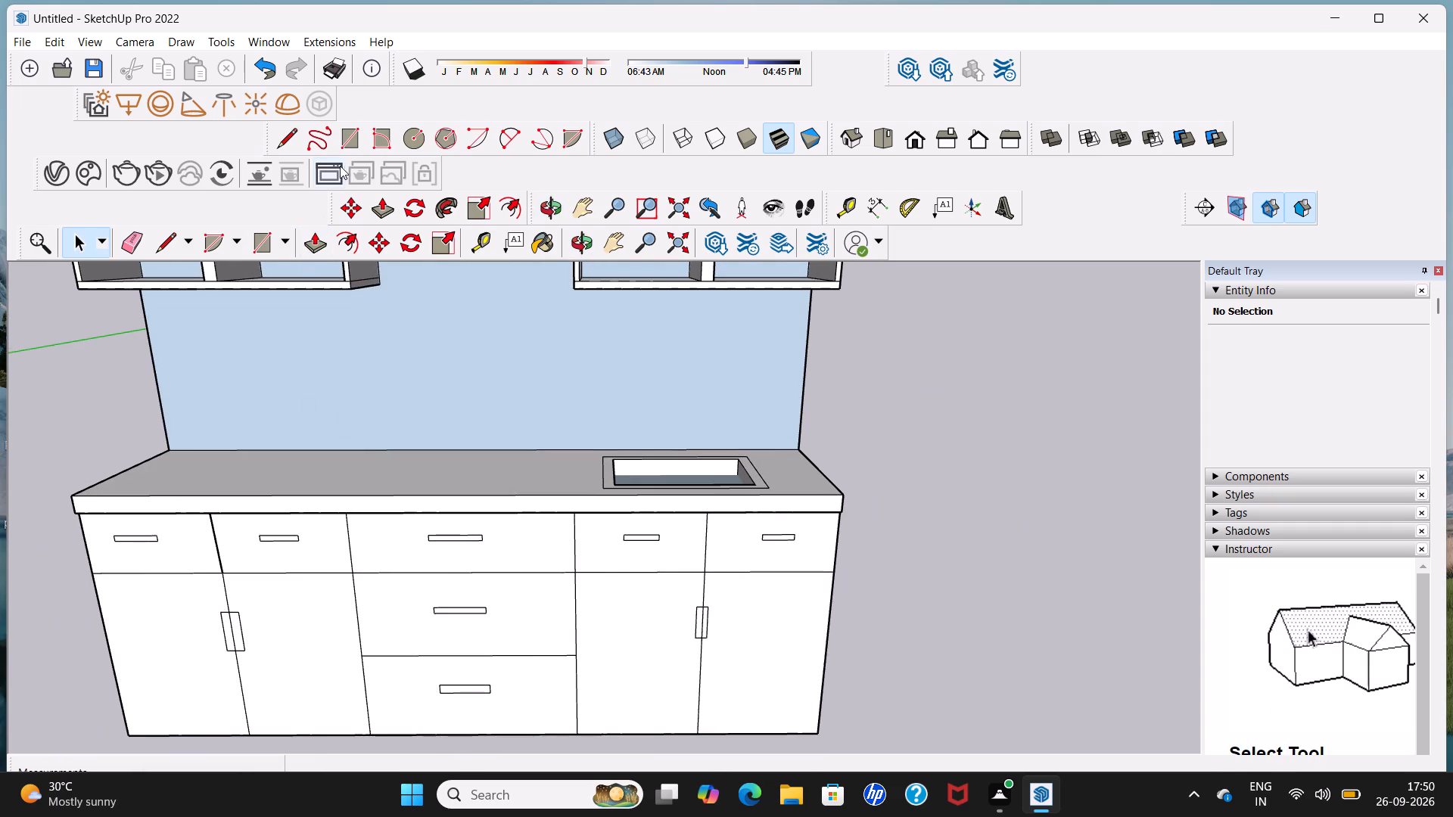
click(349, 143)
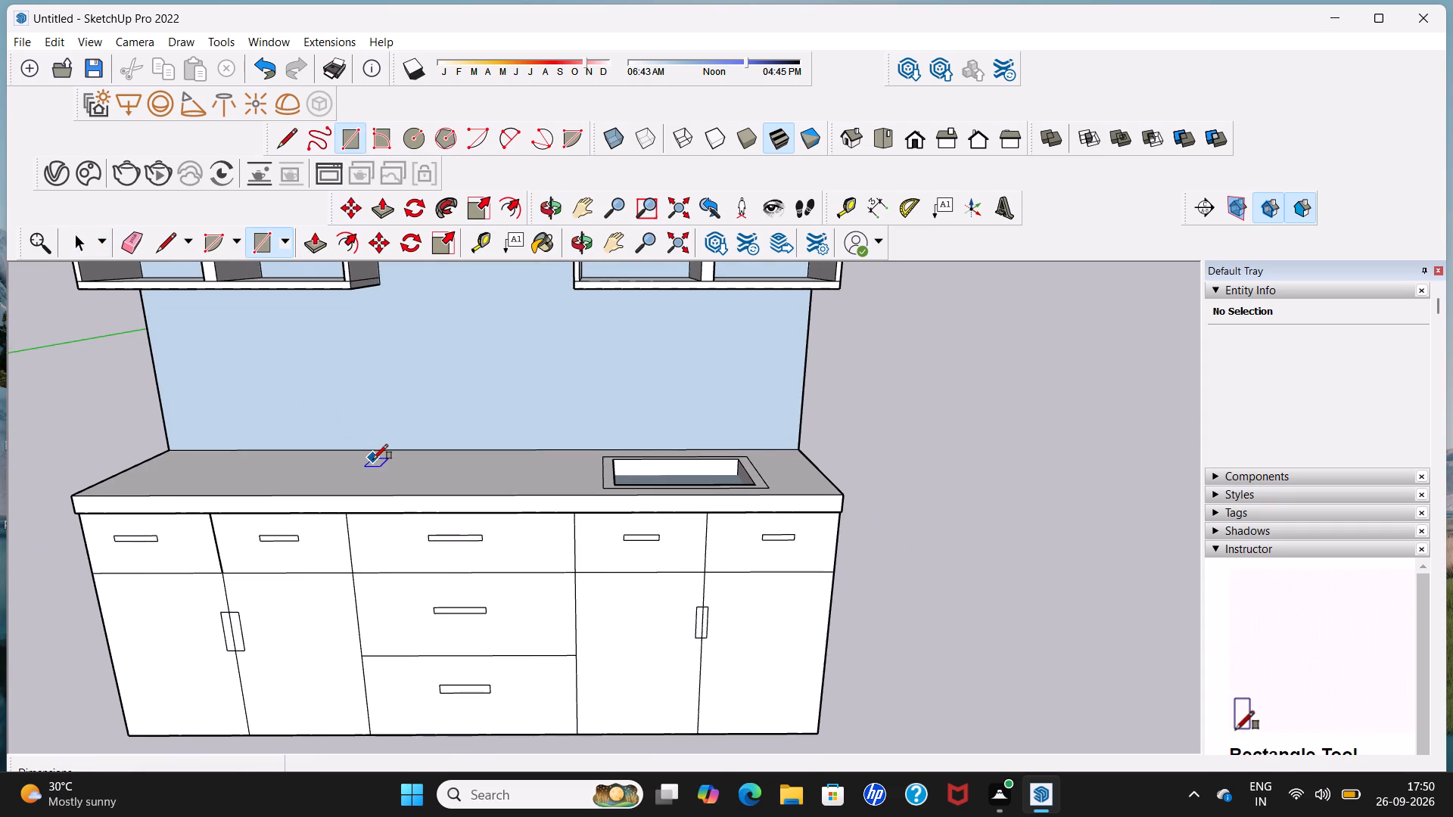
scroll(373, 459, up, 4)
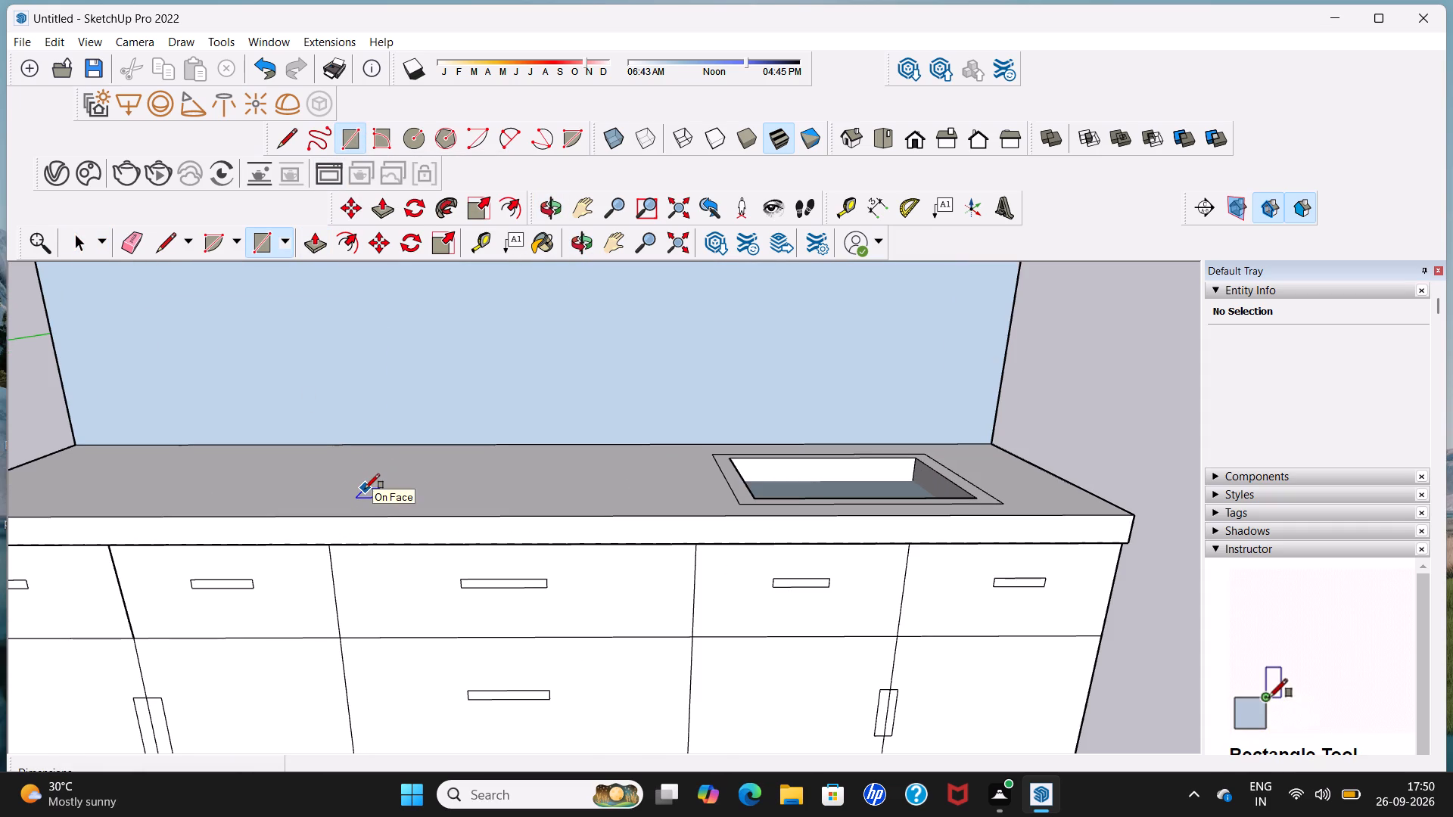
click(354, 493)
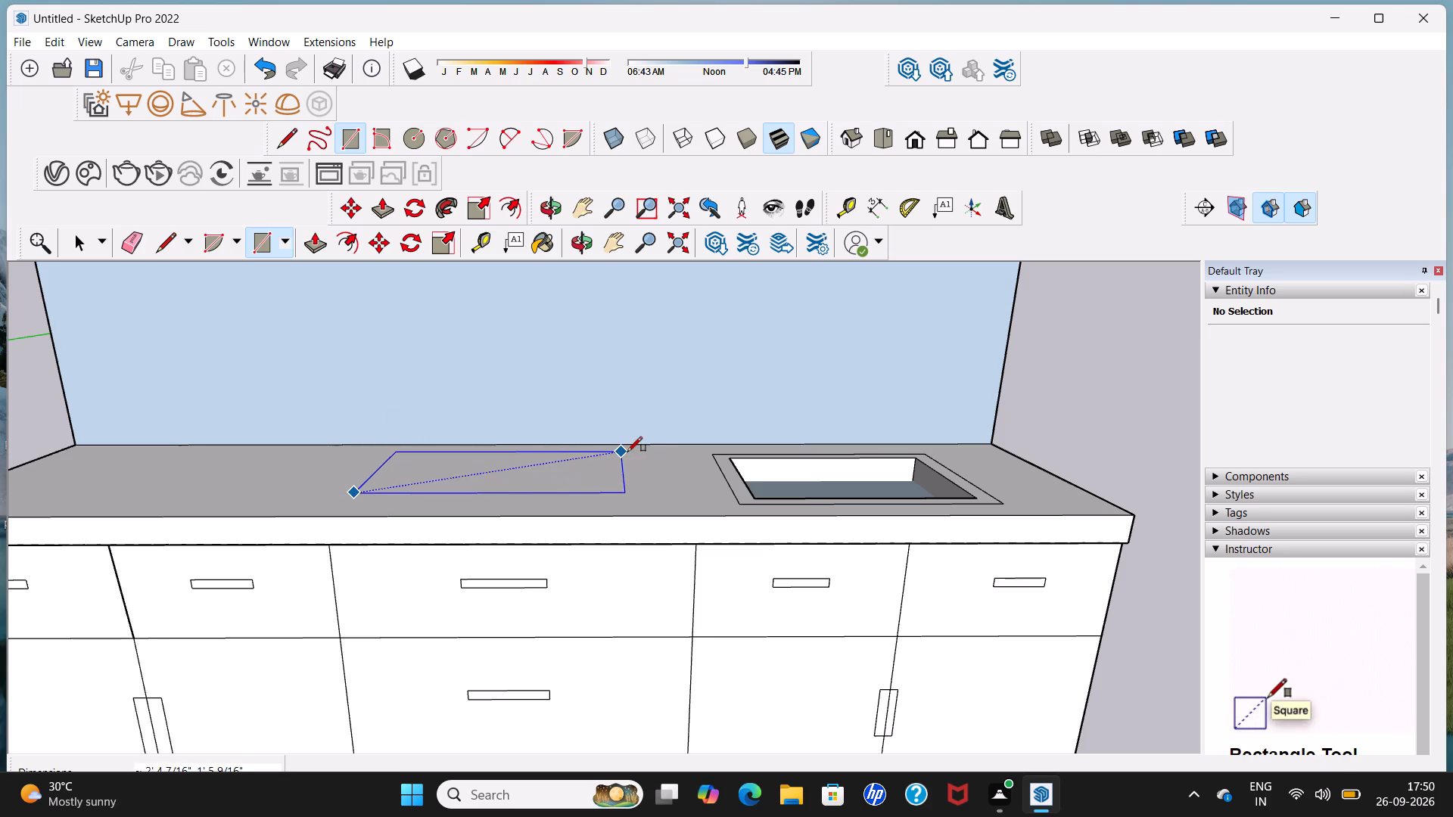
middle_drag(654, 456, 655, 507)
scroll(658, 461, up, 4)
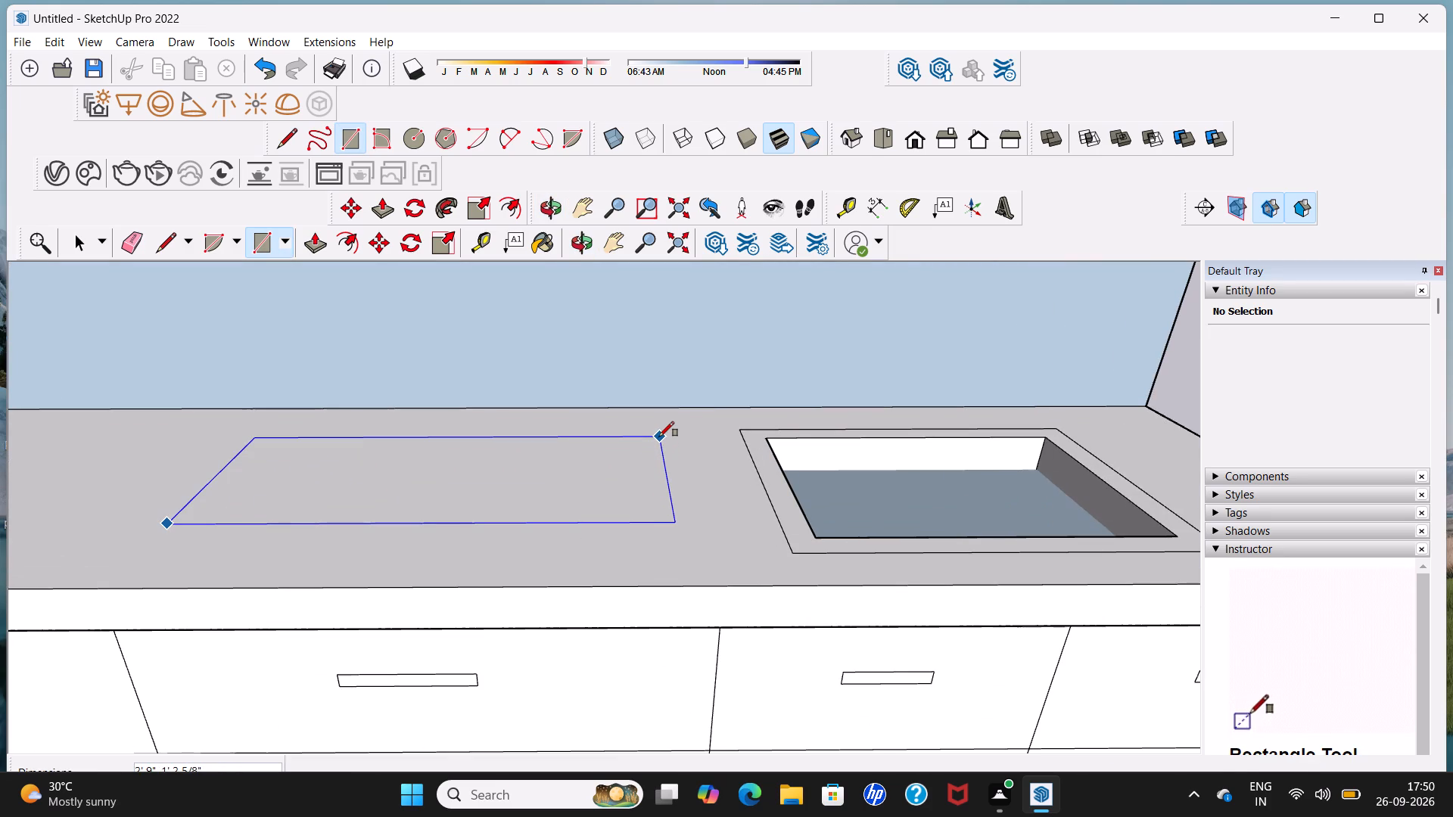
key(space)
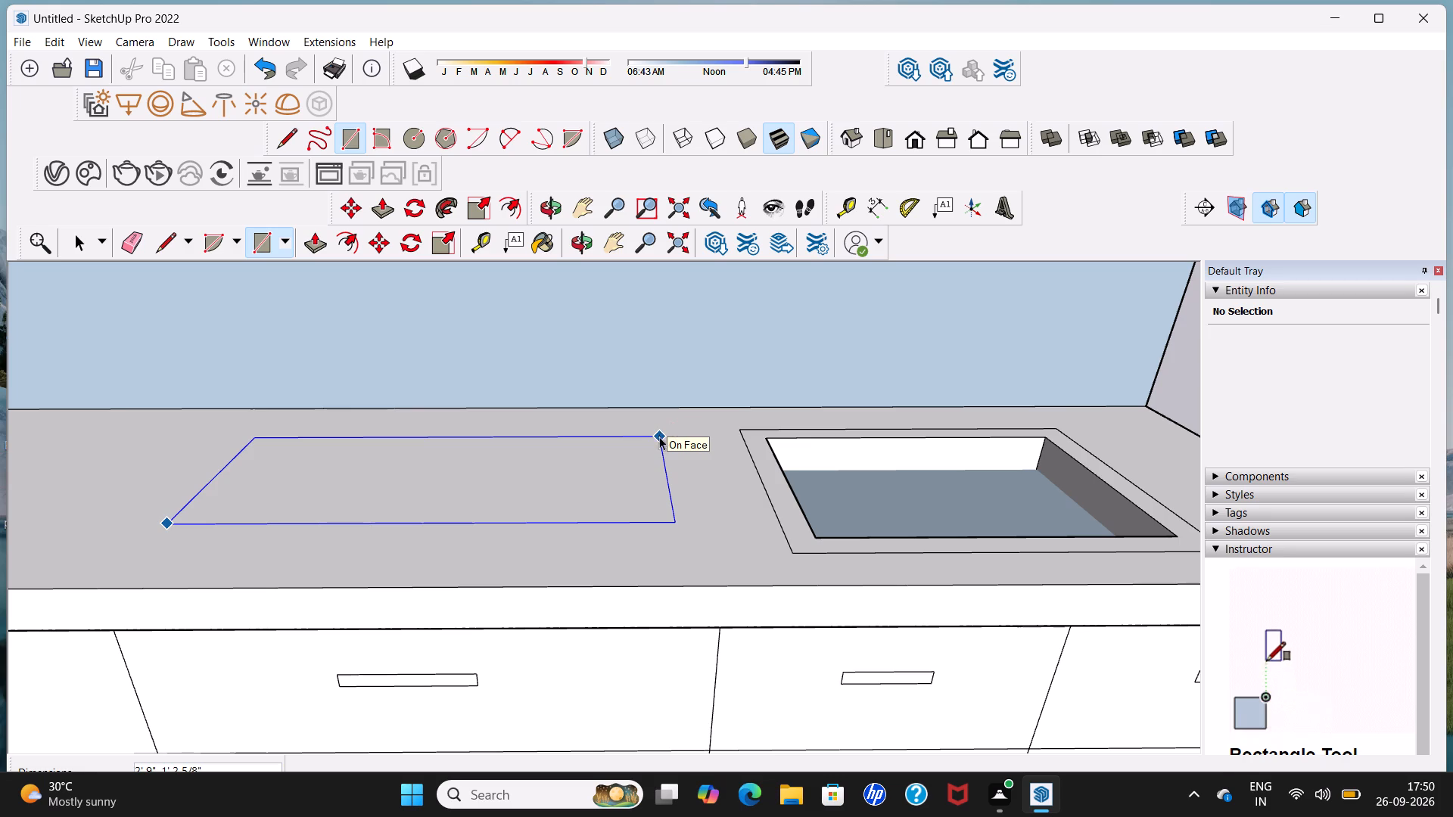
Draw a rectangle about 2' 5 3/4" by 1' 9 1/4" on the countertop beside the sink recess.
click(344, 141)
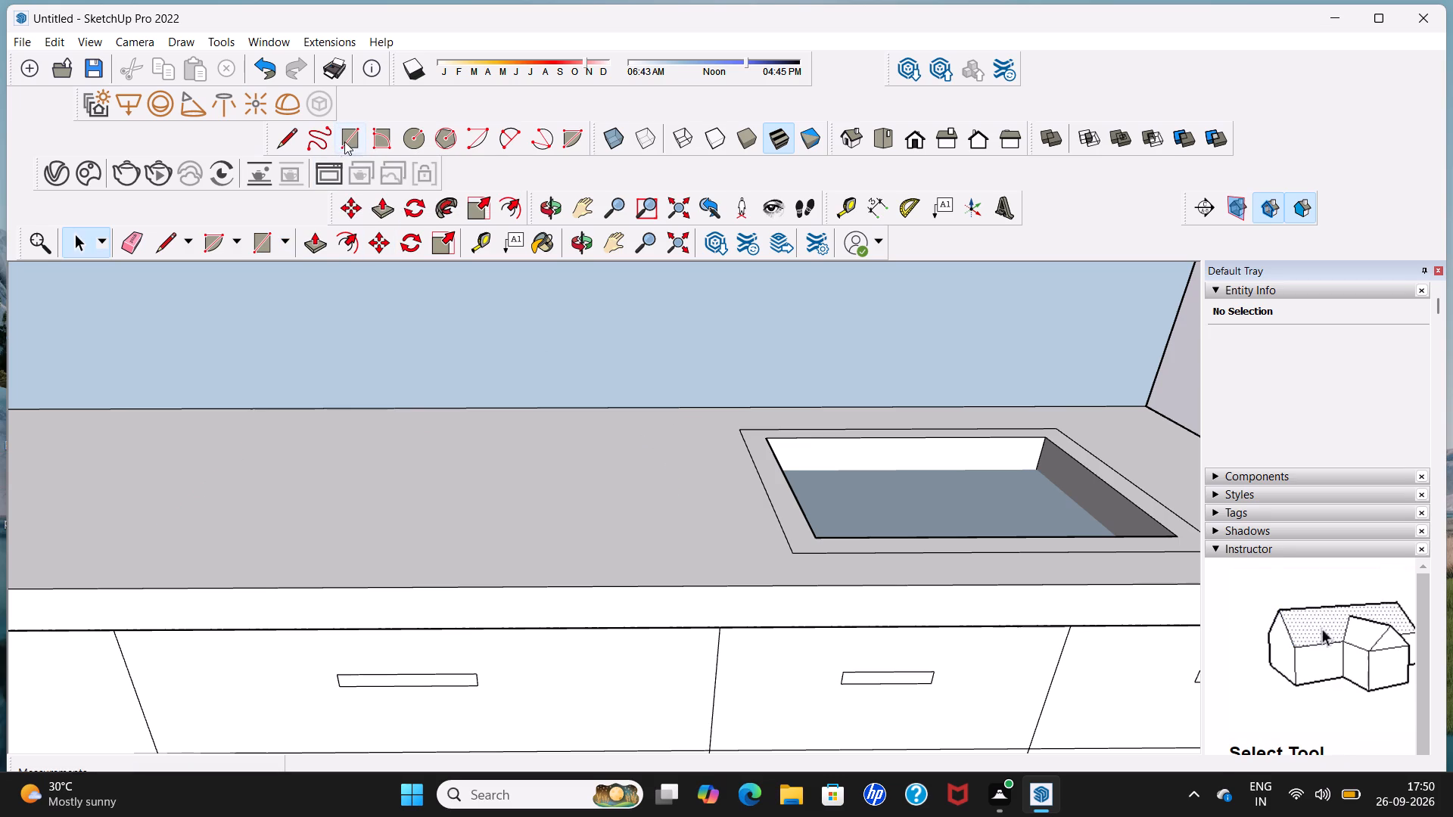
click(171, 555)
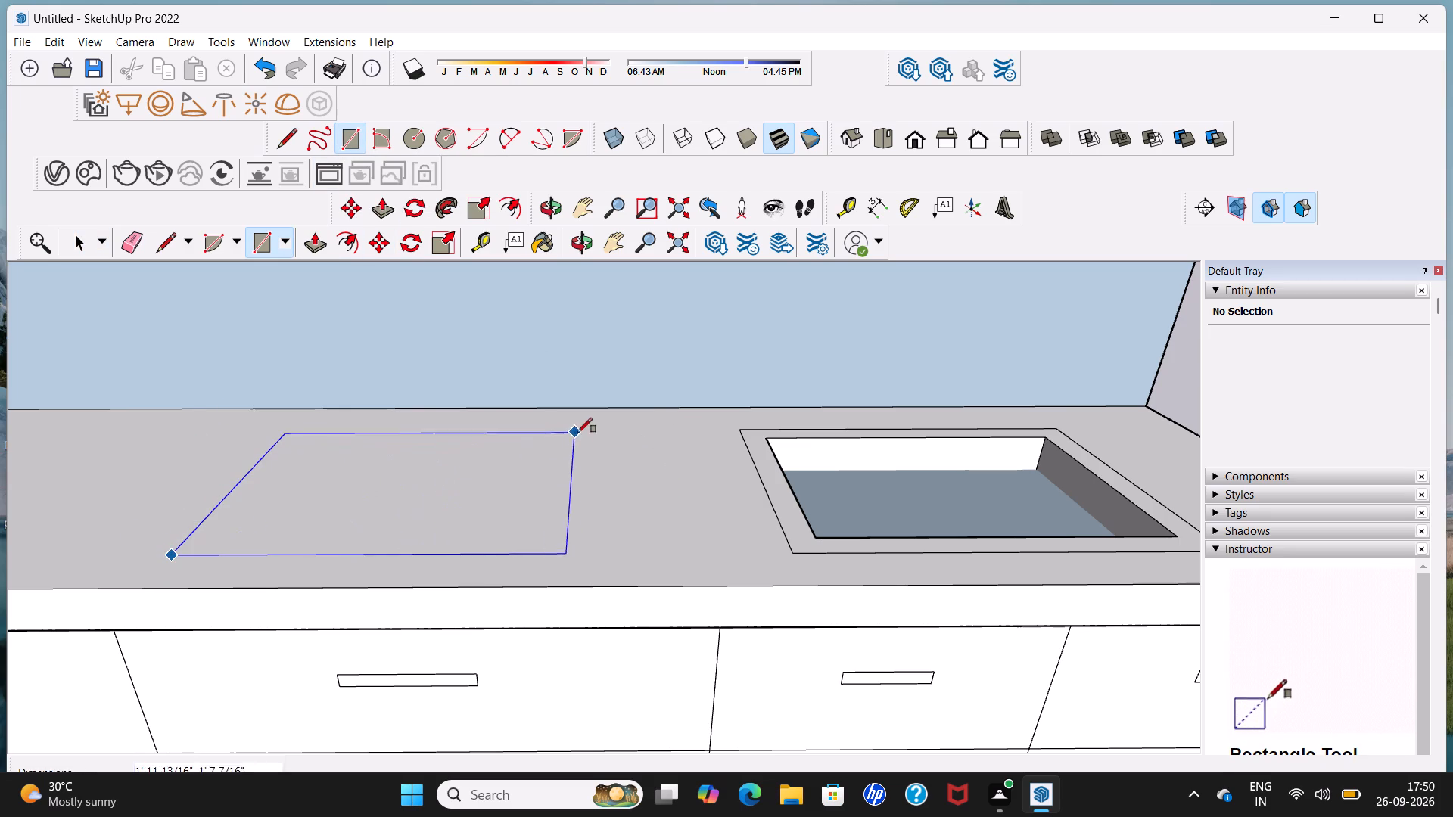
click(644, 424)
key(space)
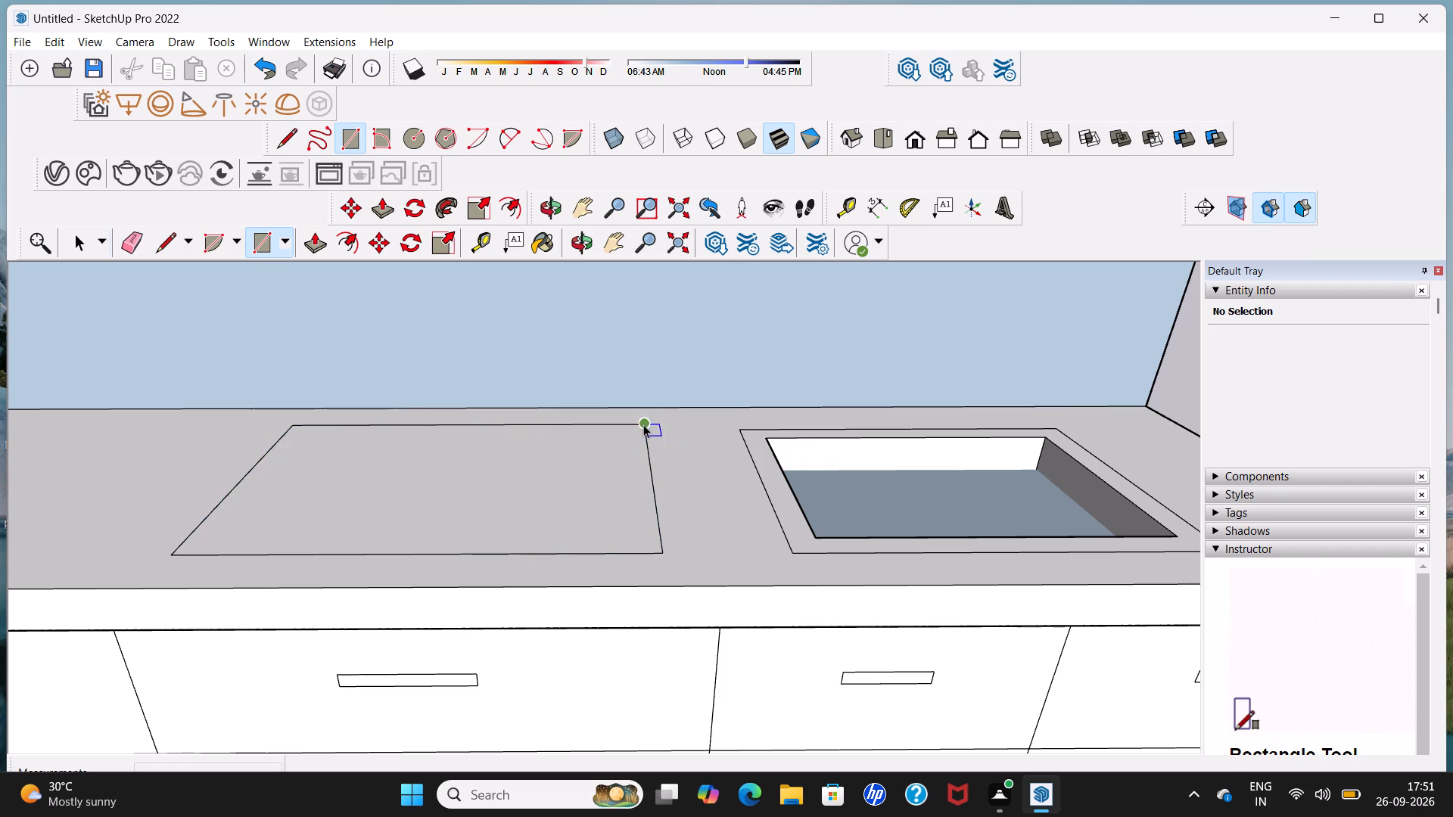
Raise the new countertop rectangle slightly with Push/Pull to form a thin slab beside the sink.
click(313, 250)
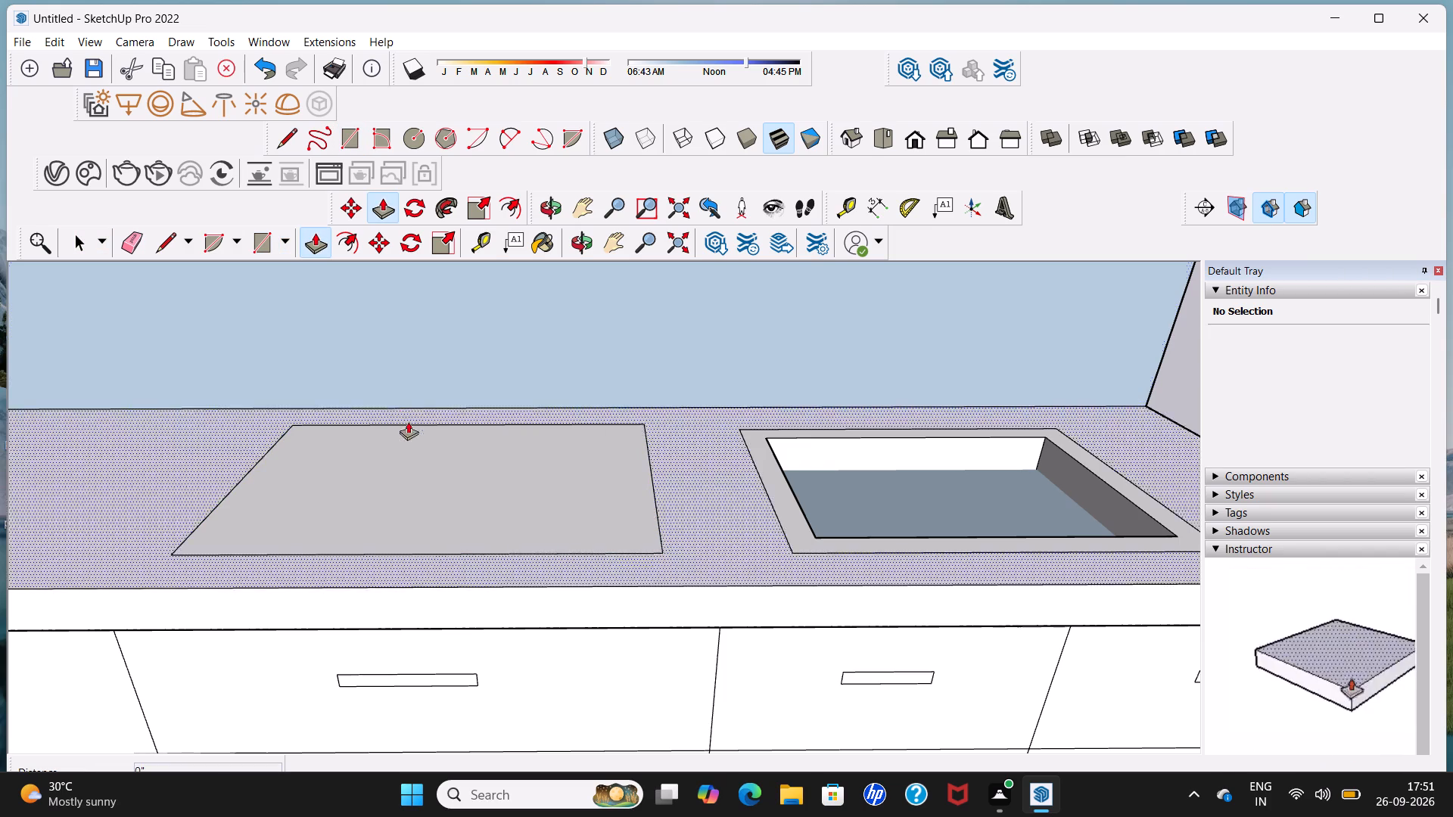
click(434, 476)
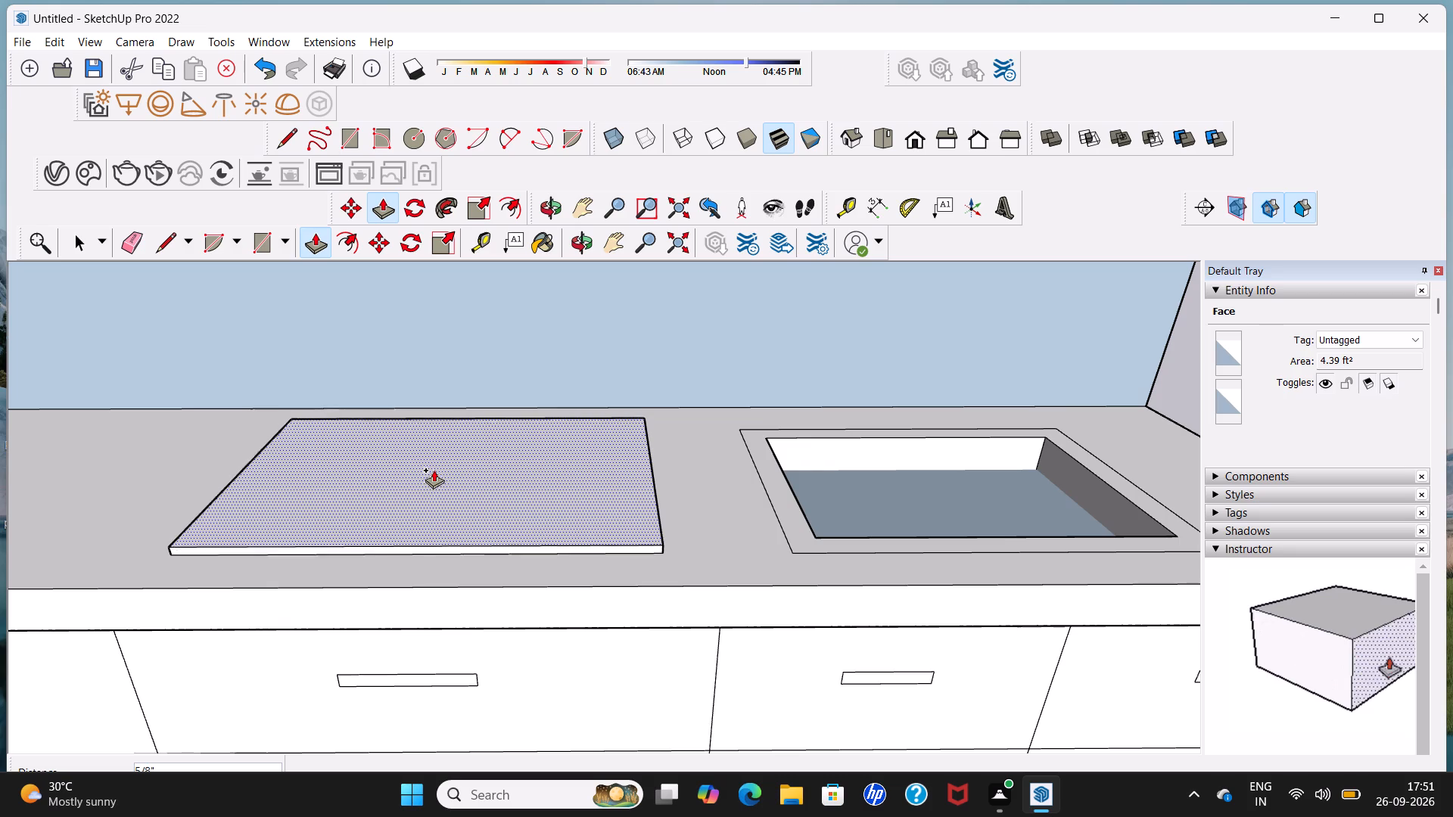
click(434, 471)
key(space)
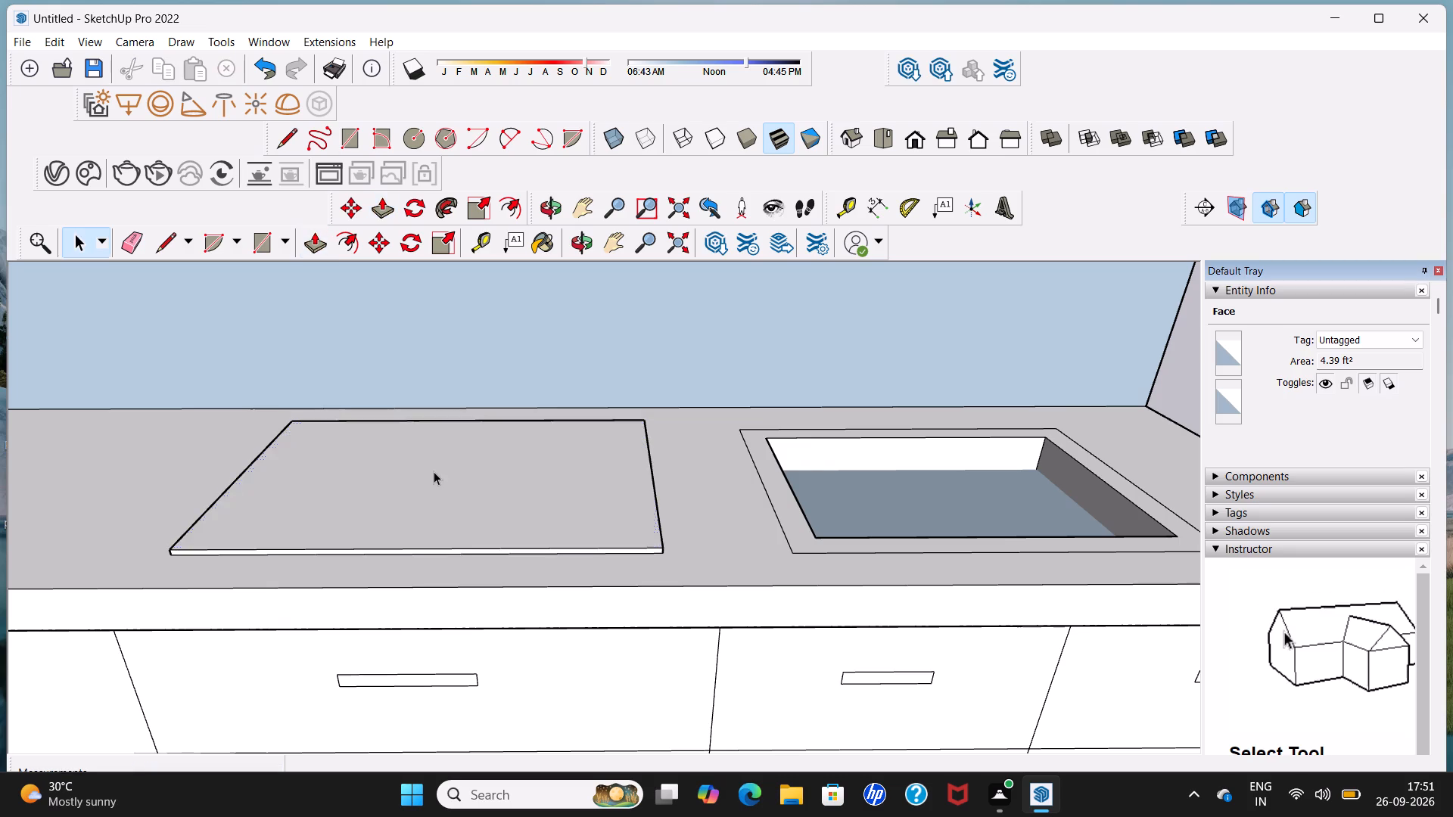
Draw a circle with a radius of about 3 7/16" on the slab near its back corner farthest from the sink.
scroll(434, 471, down, 12)
middle_drag(366, 510, 523, 451)
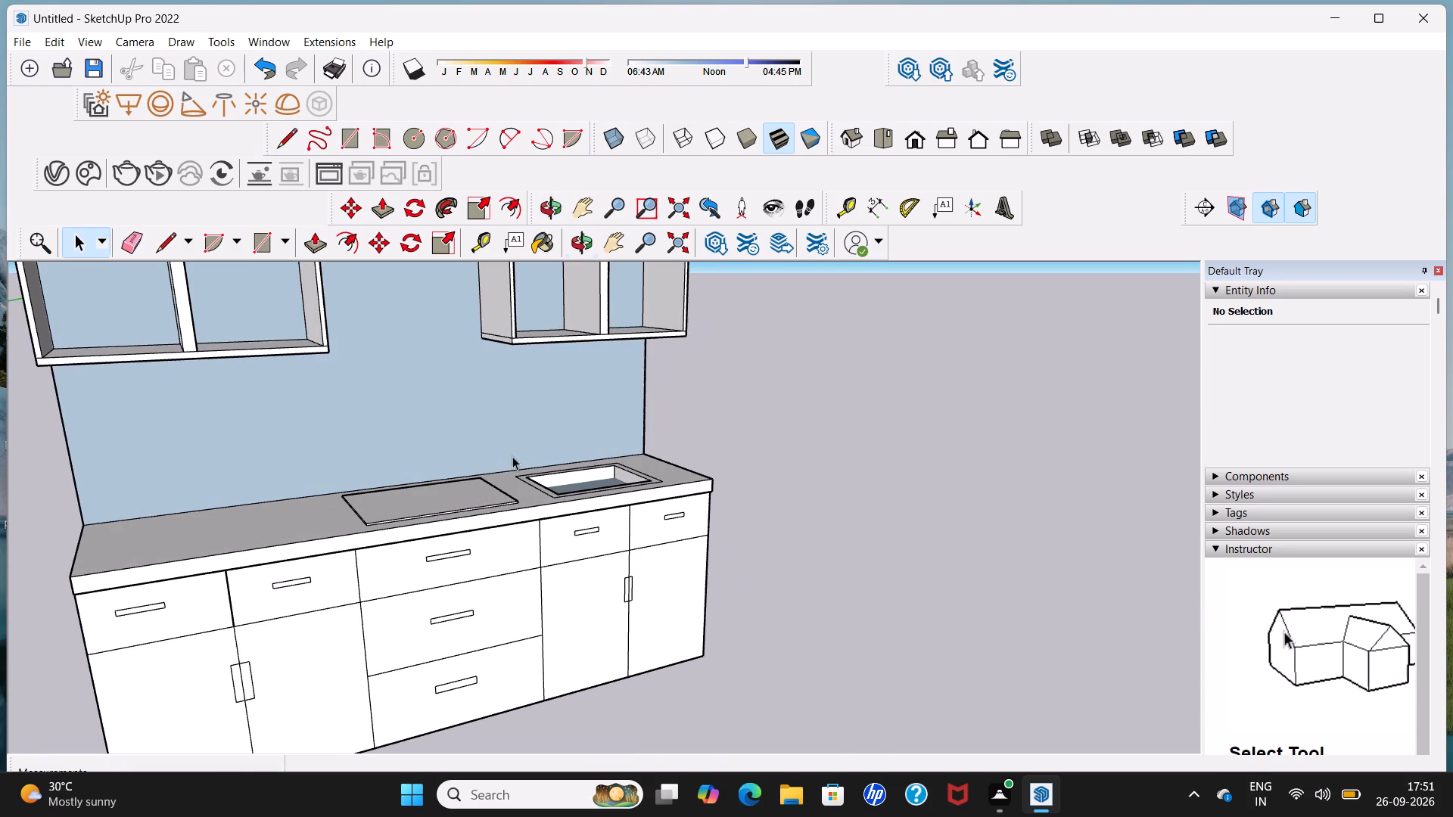
scroll(389, 472, down, 3)
middle_drag(389, 472, 369, 504)
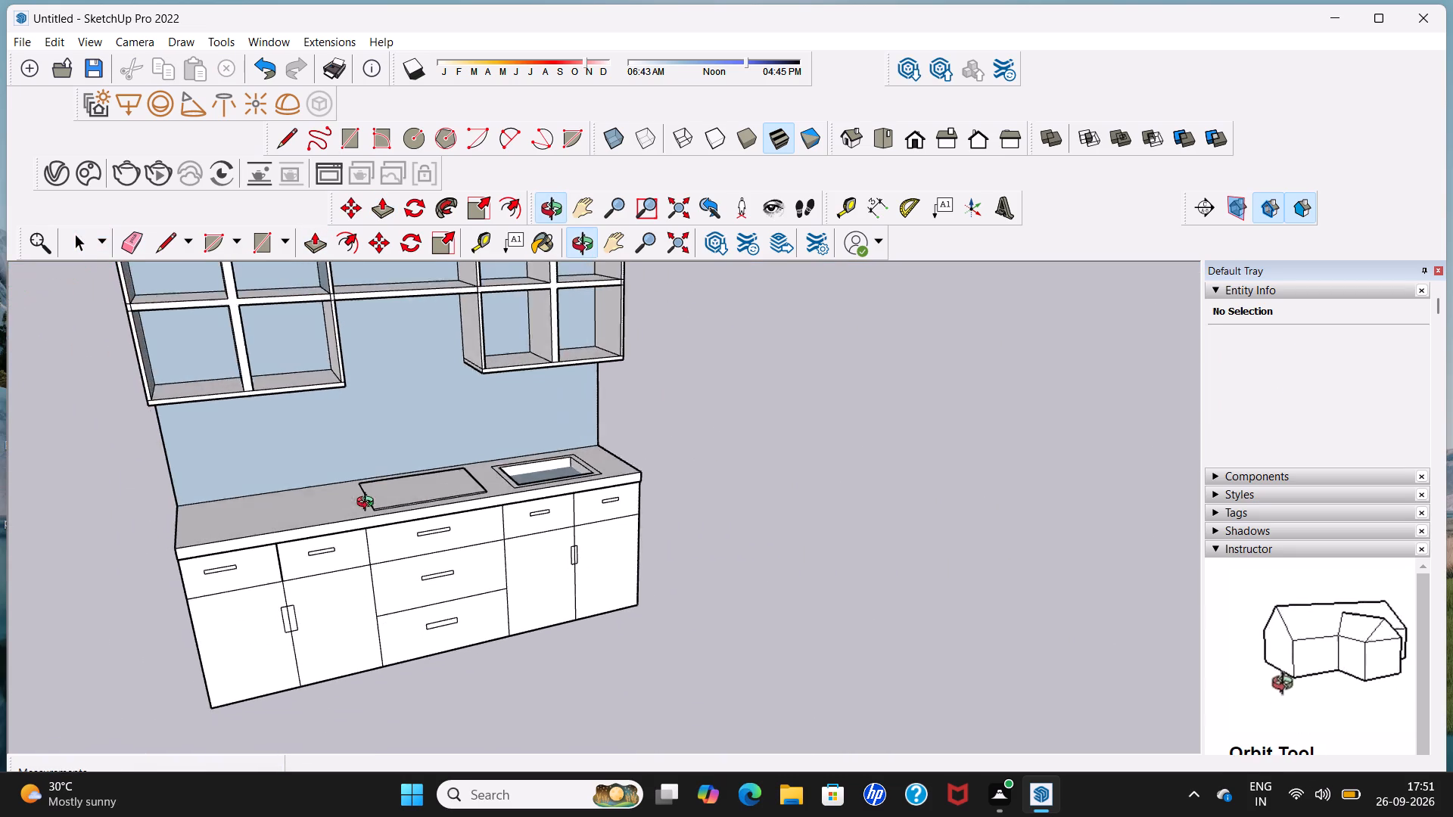
middle_drag(369, 504, 347, 534)
scroll(361, 502, up, 7)
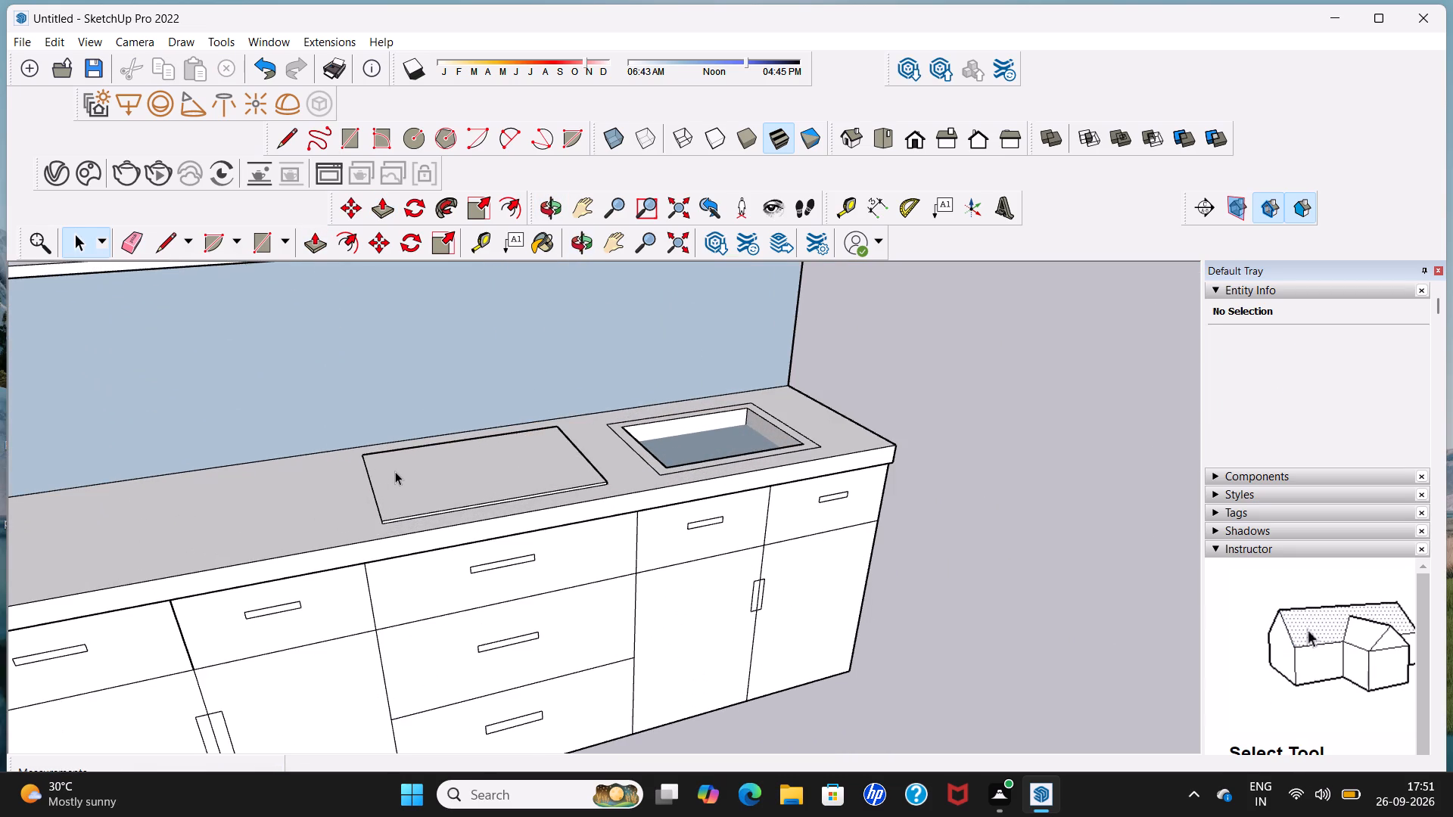
middle_drag(396, 471, 349, 537)
scroll(399, 482, up, 3)
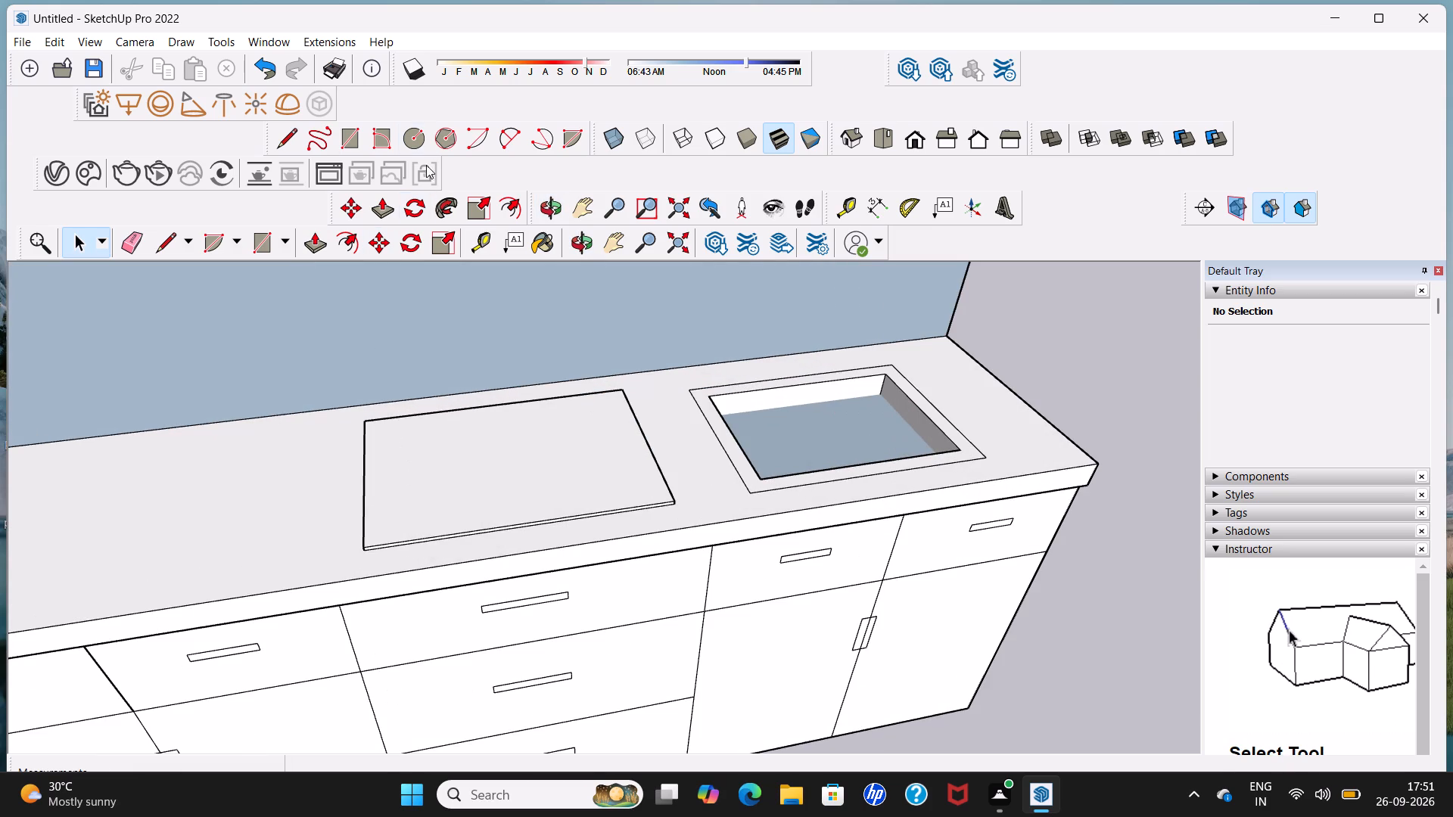
click(423, 140)
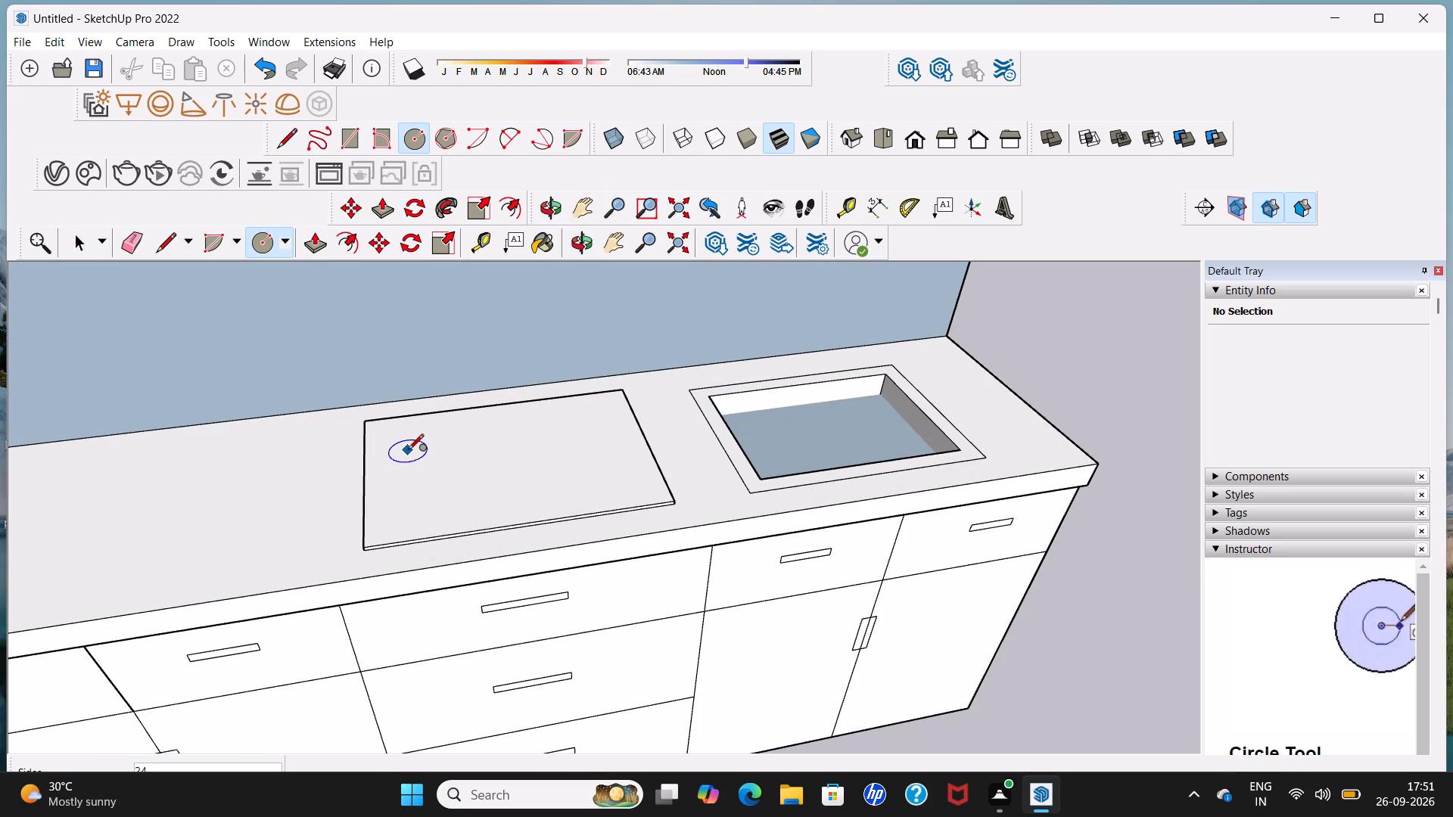
middle_drag(408, 451, 407, 616)
scroll(407, 561, up, 2)
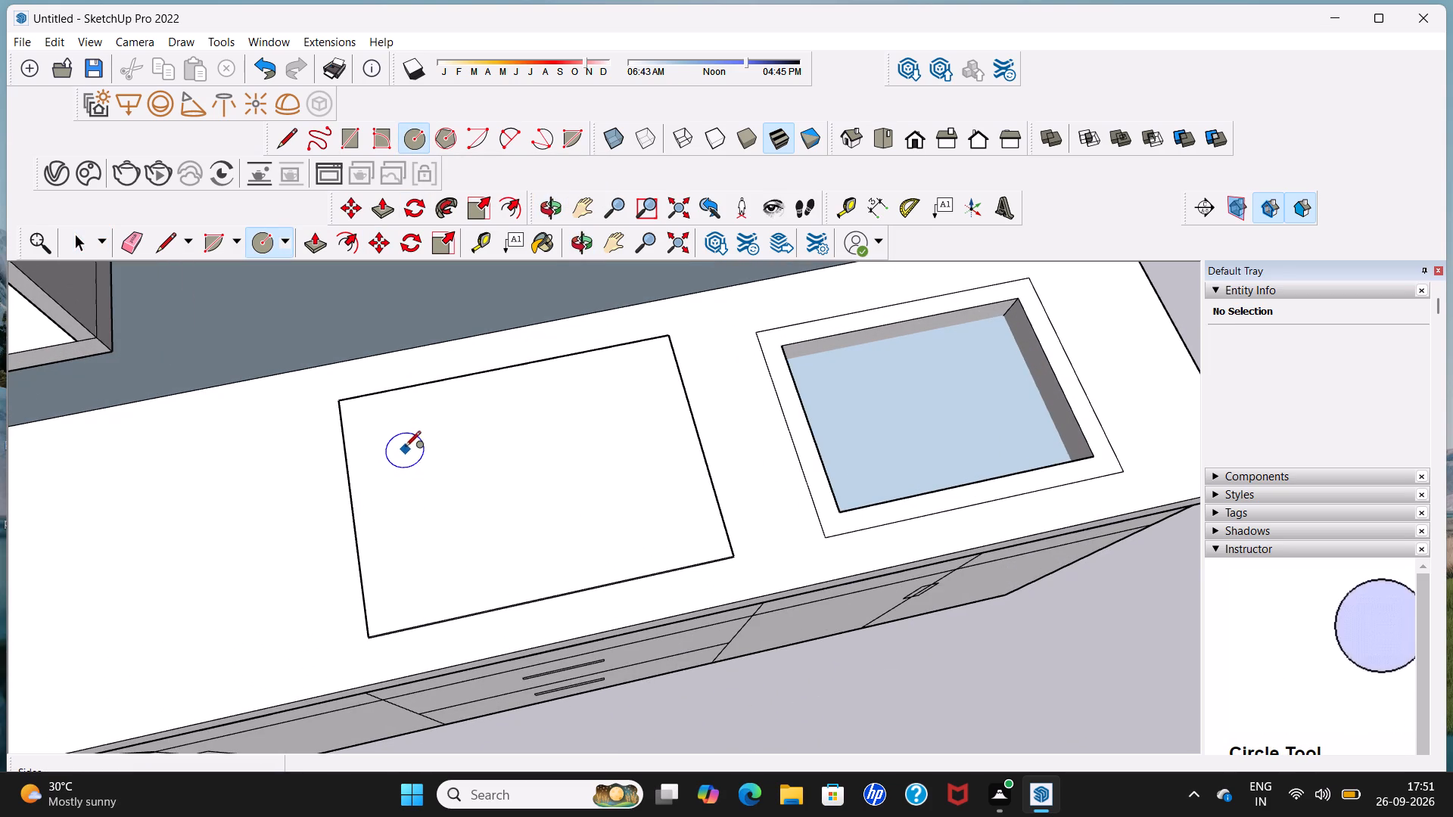
click(403, 448)
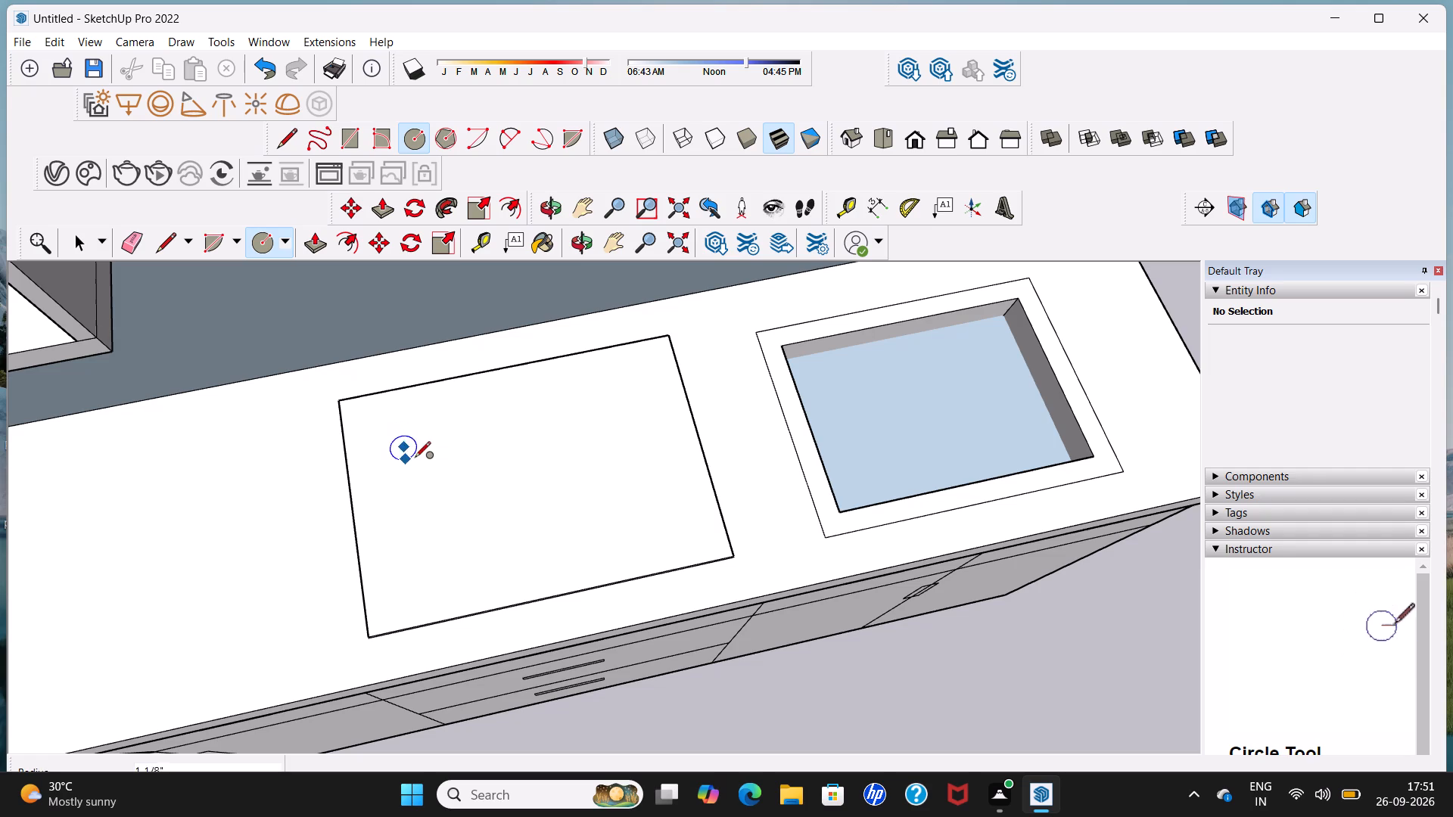
click(437, 465)
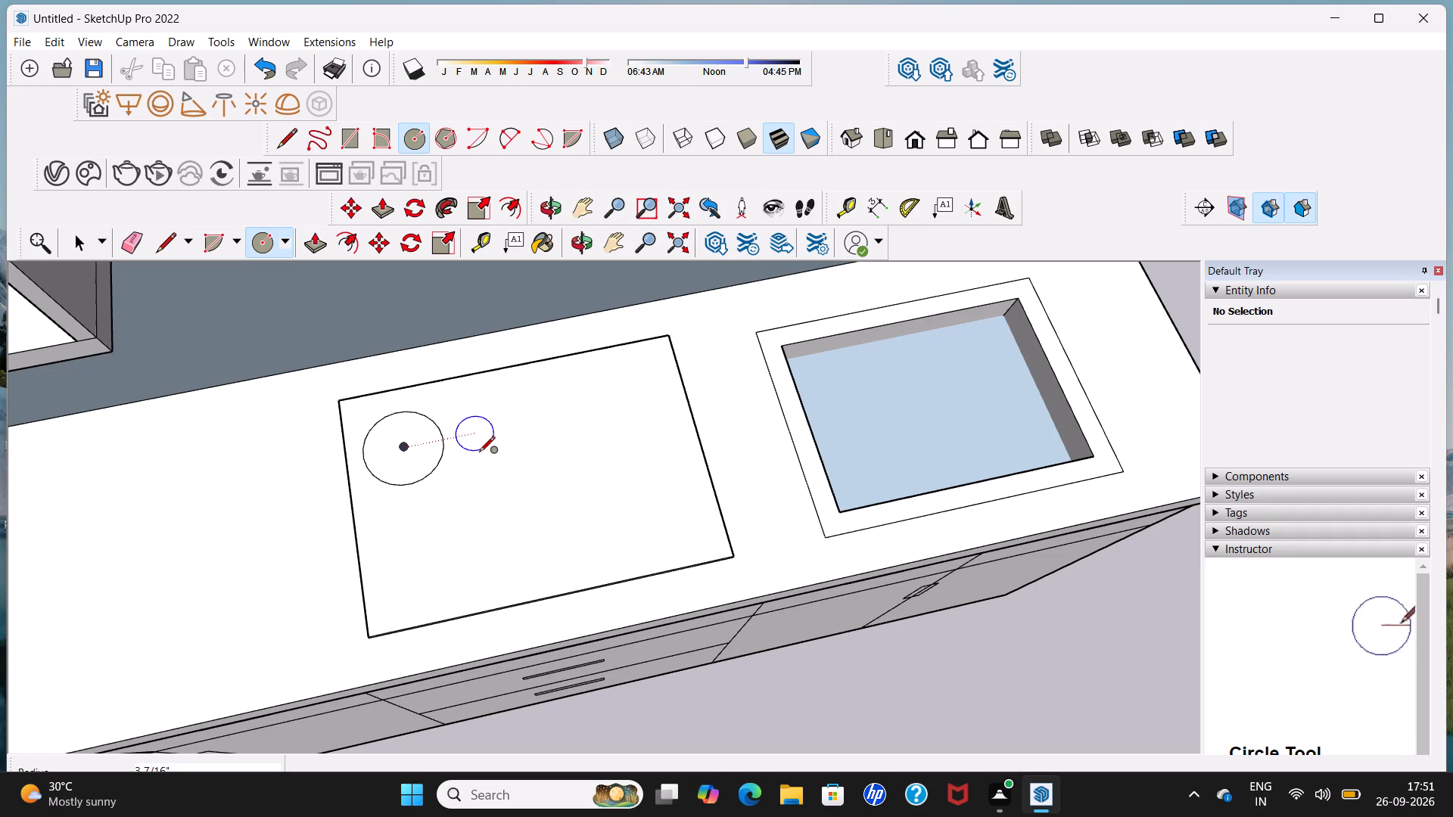
key(space)
Copy the circle with its face about 1' 6 3/16" along the slab's back edge toward the sink.
double_click(406, 450)
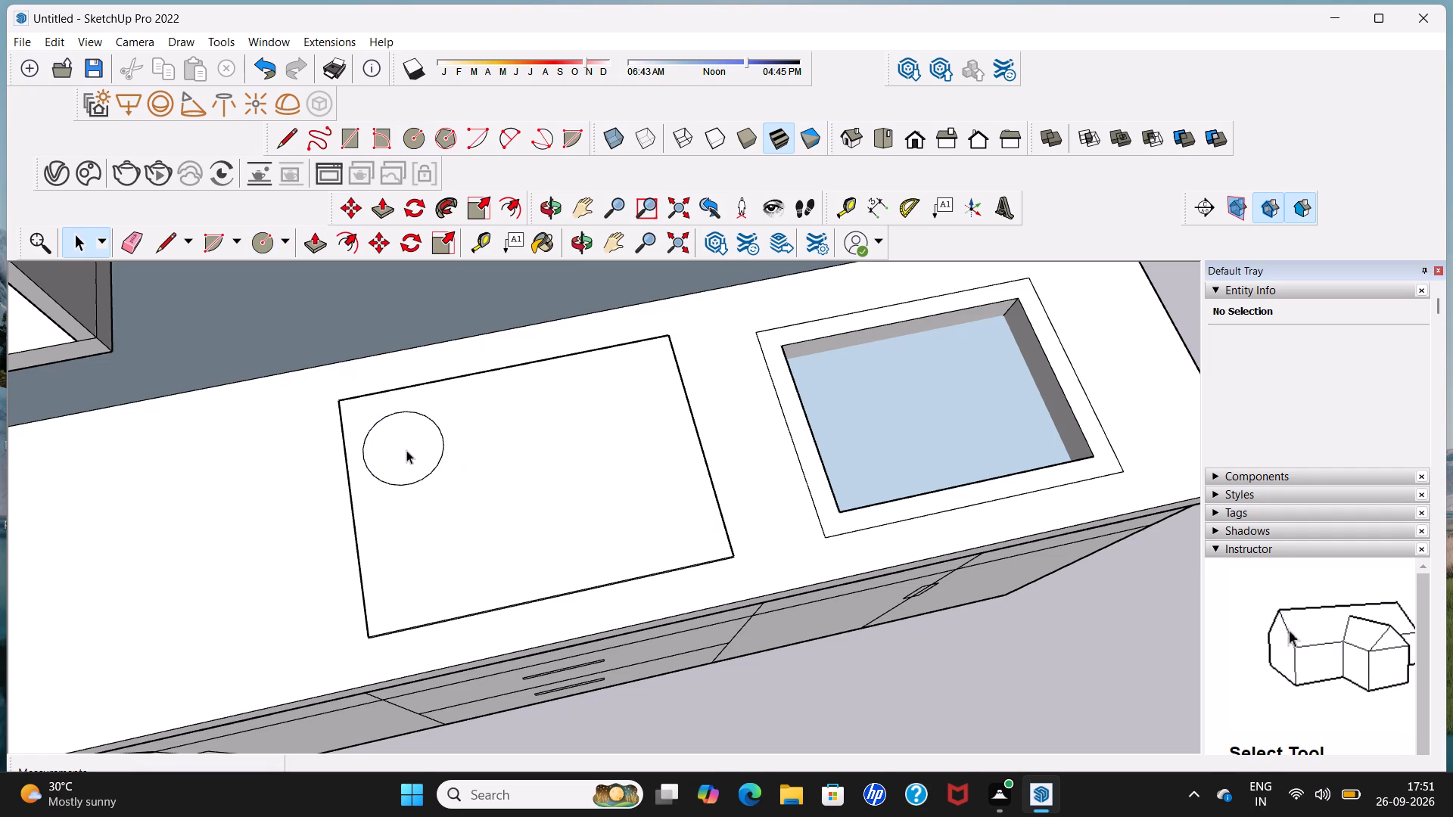
click(378, 231)
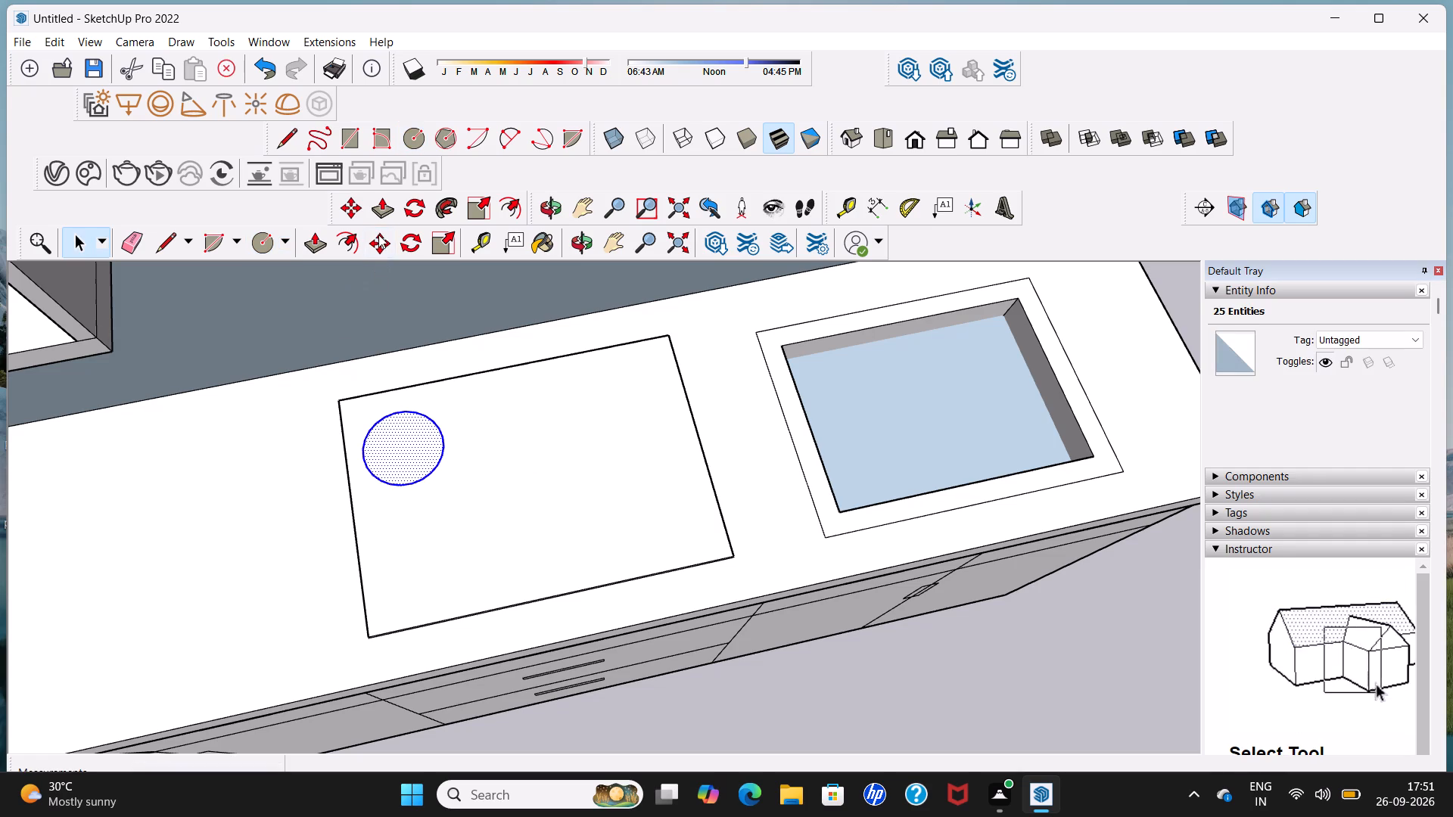
click(420, 483)
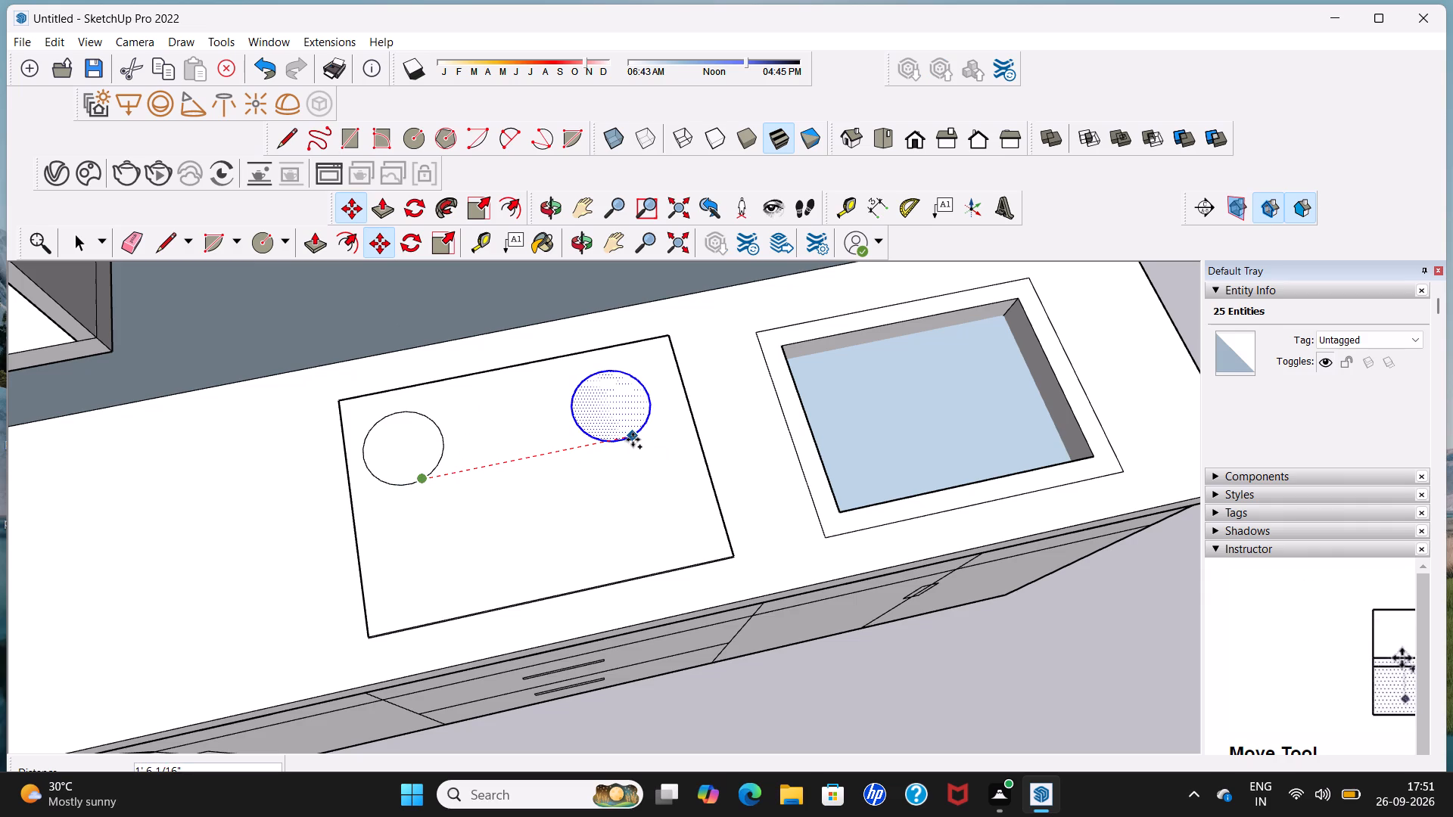
click(633, 440)
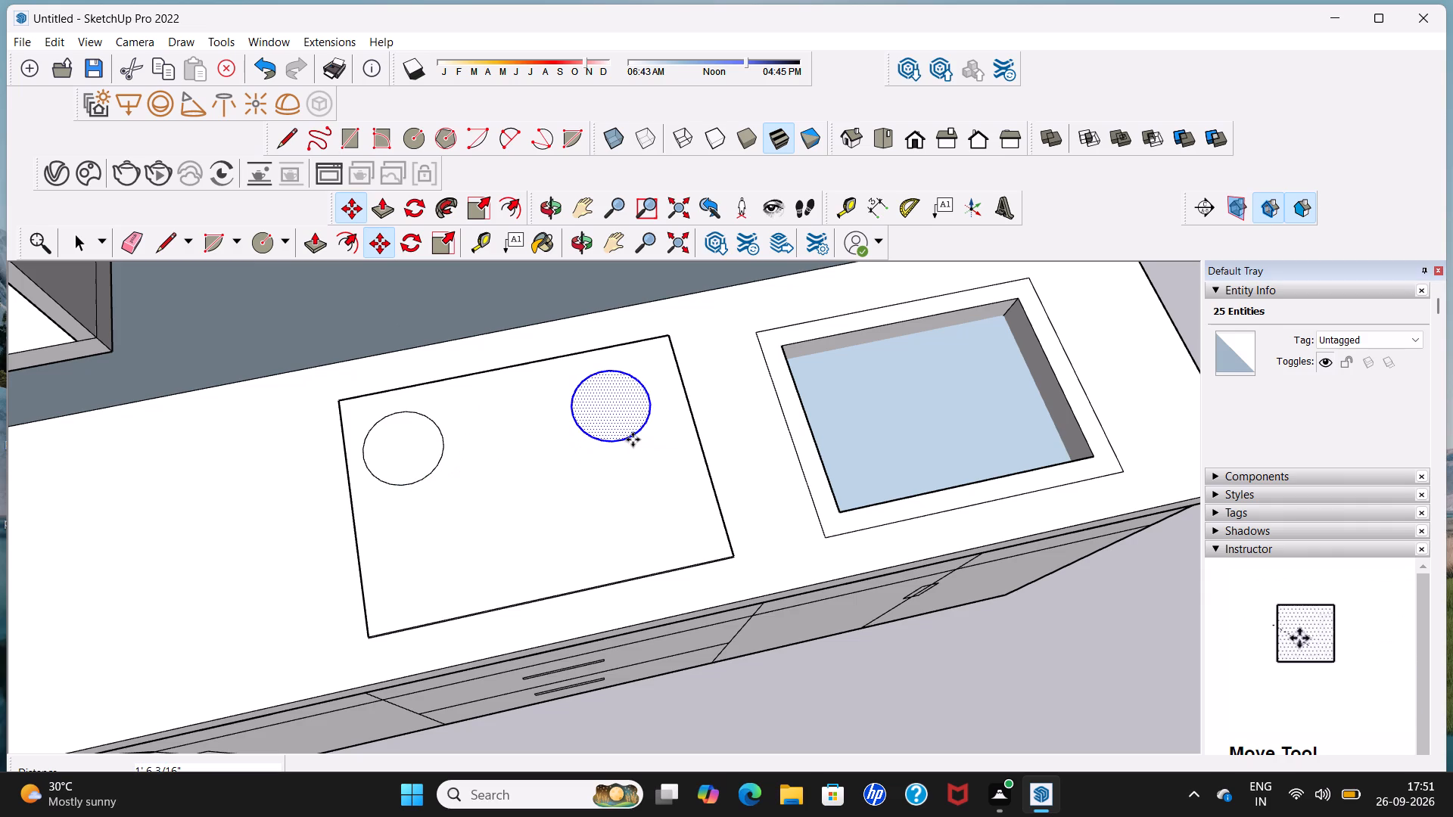
Copy the back circle nearest the sink about 10 15/16" diagonally to the middle of the cooktop slab.
click(632, 435)
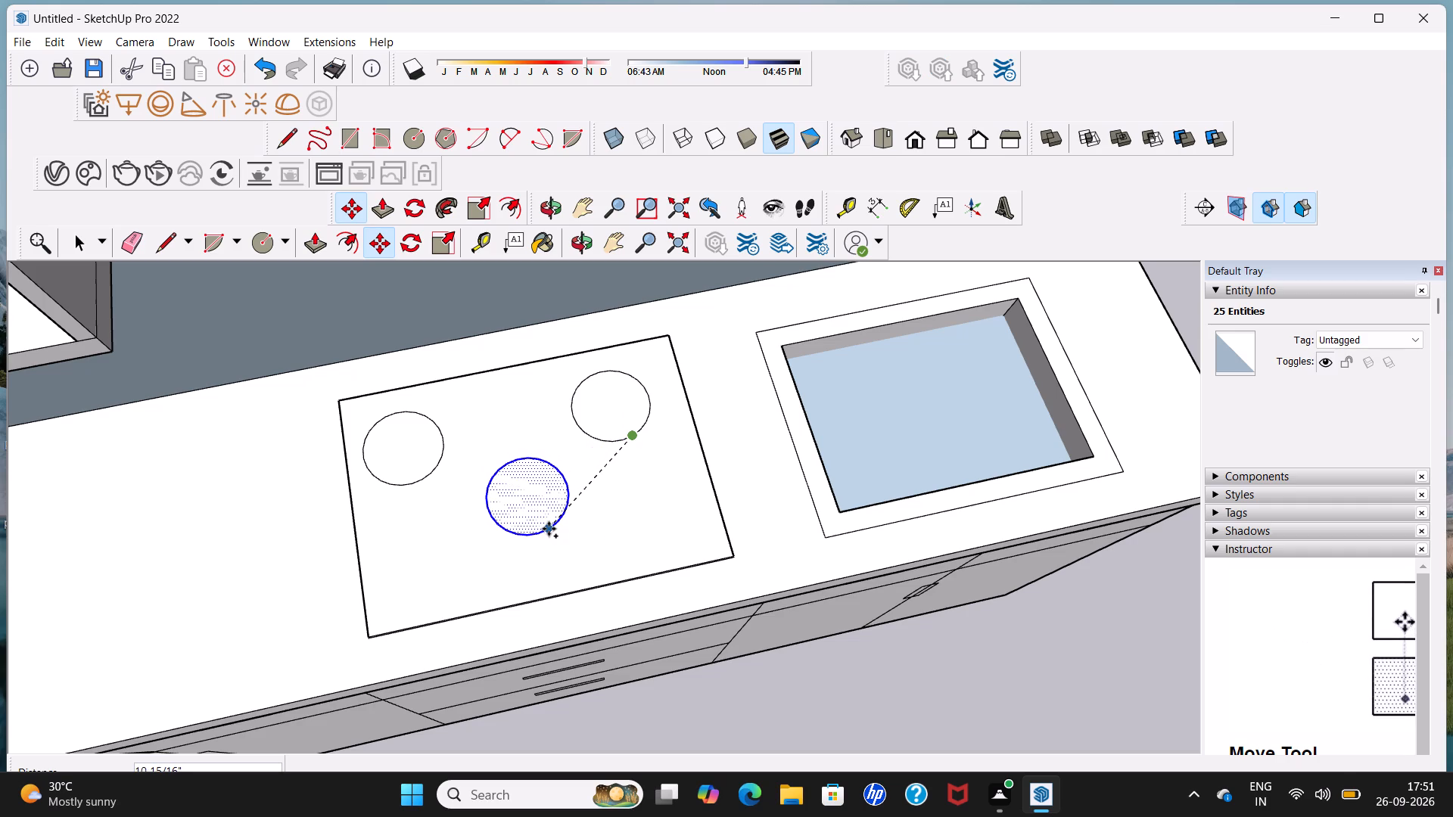
click(549, 529)
middle_drag(547, 529, 495, 399)
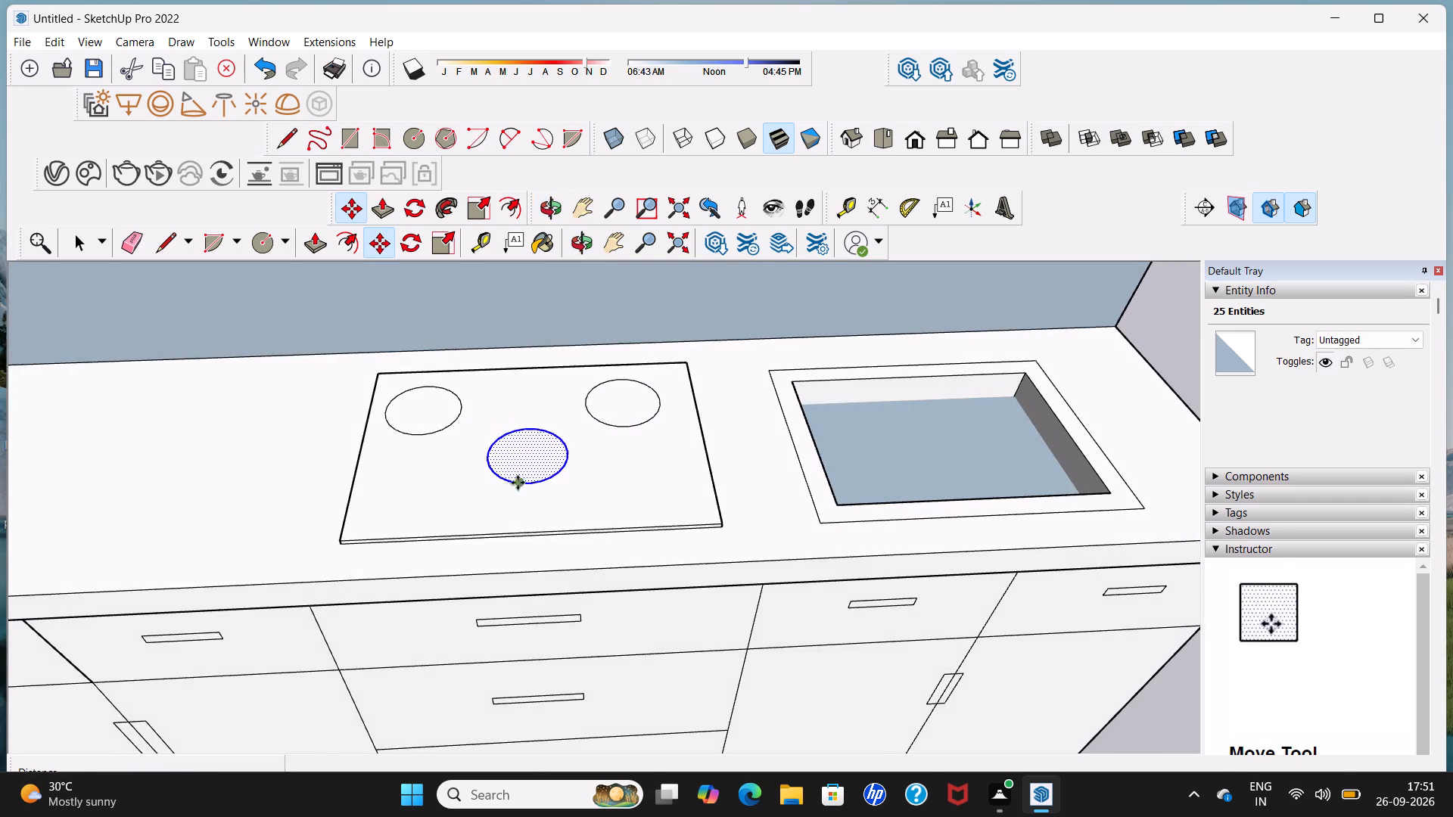
scroll(518, 486, up, 4)
key(space)
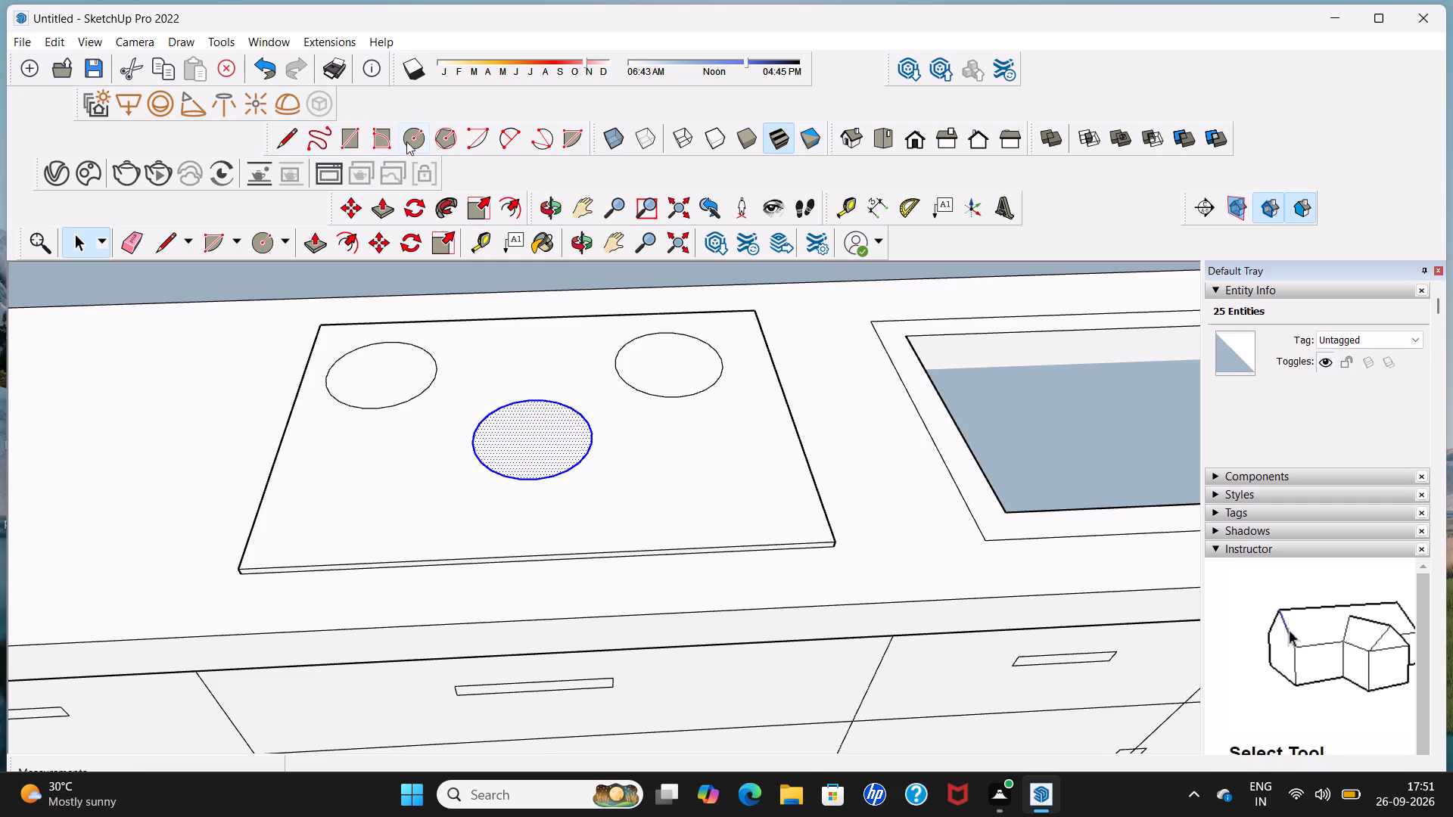
Draw a small knob circle with a radius of about 1/2" near the slab's front edge, toward the end farthest from the sink.
click(407, 141)
scroll(437, 546, up, 4)
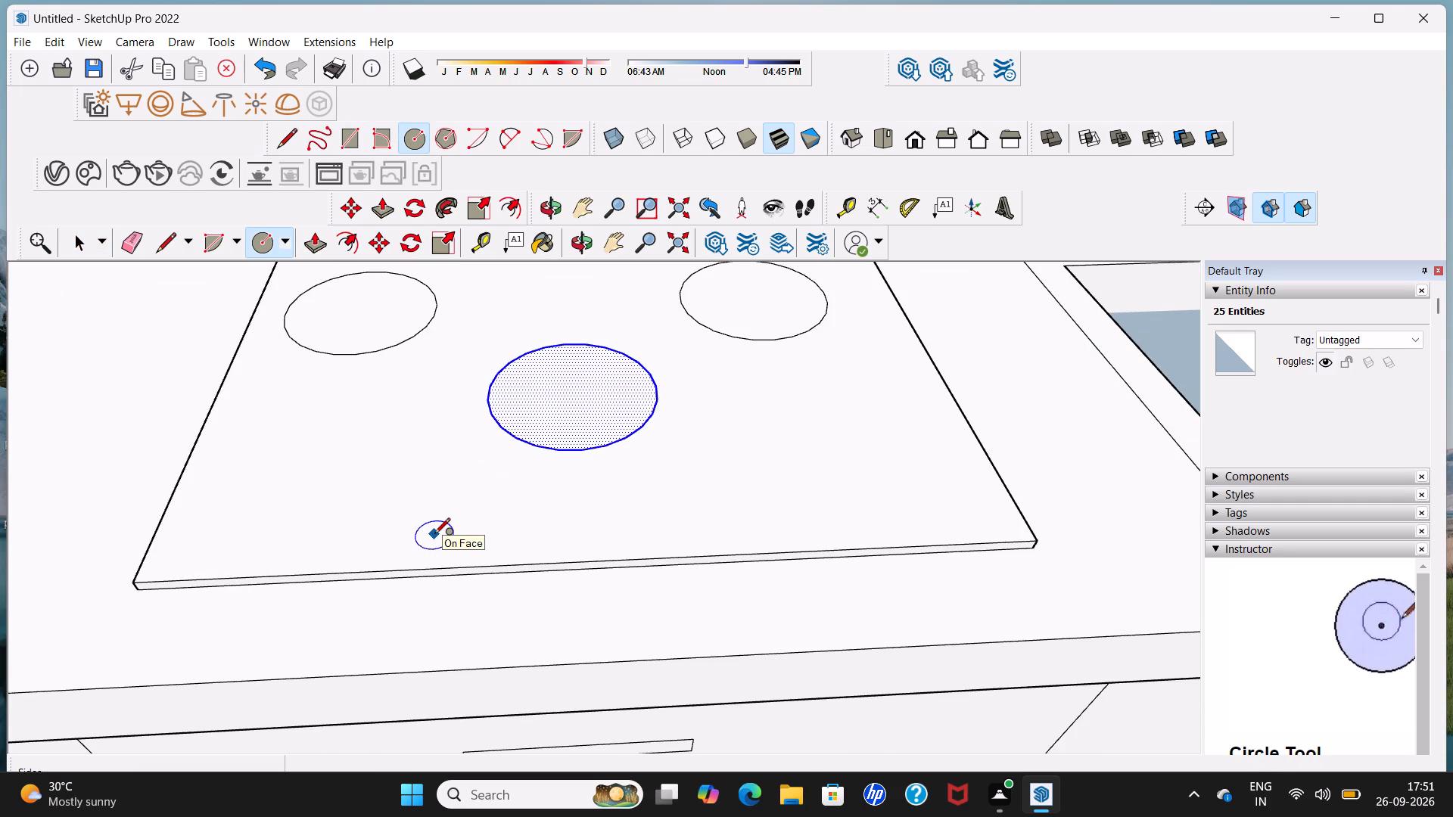
click(445, 533)
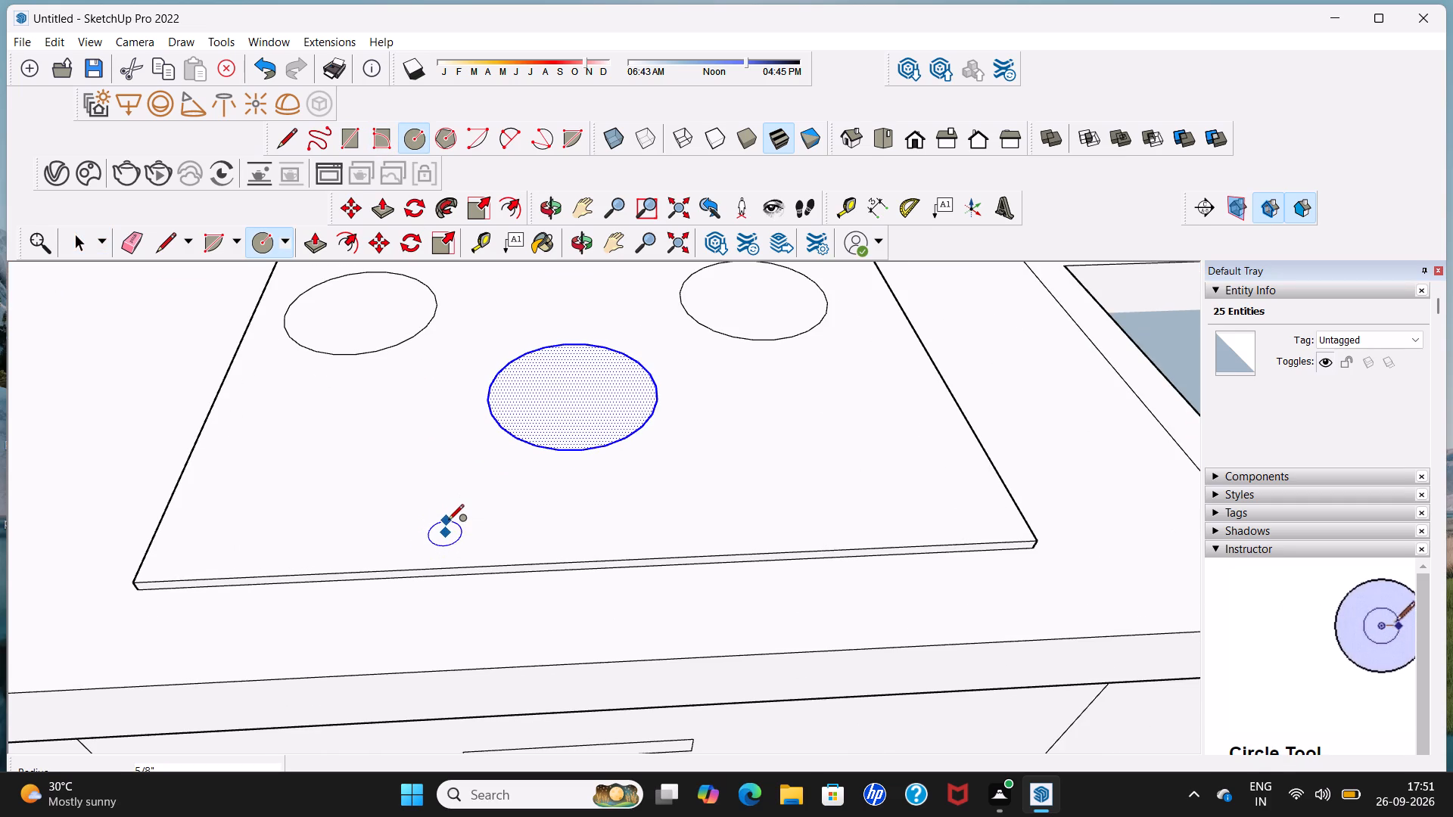
click(448, 522)
key(space)
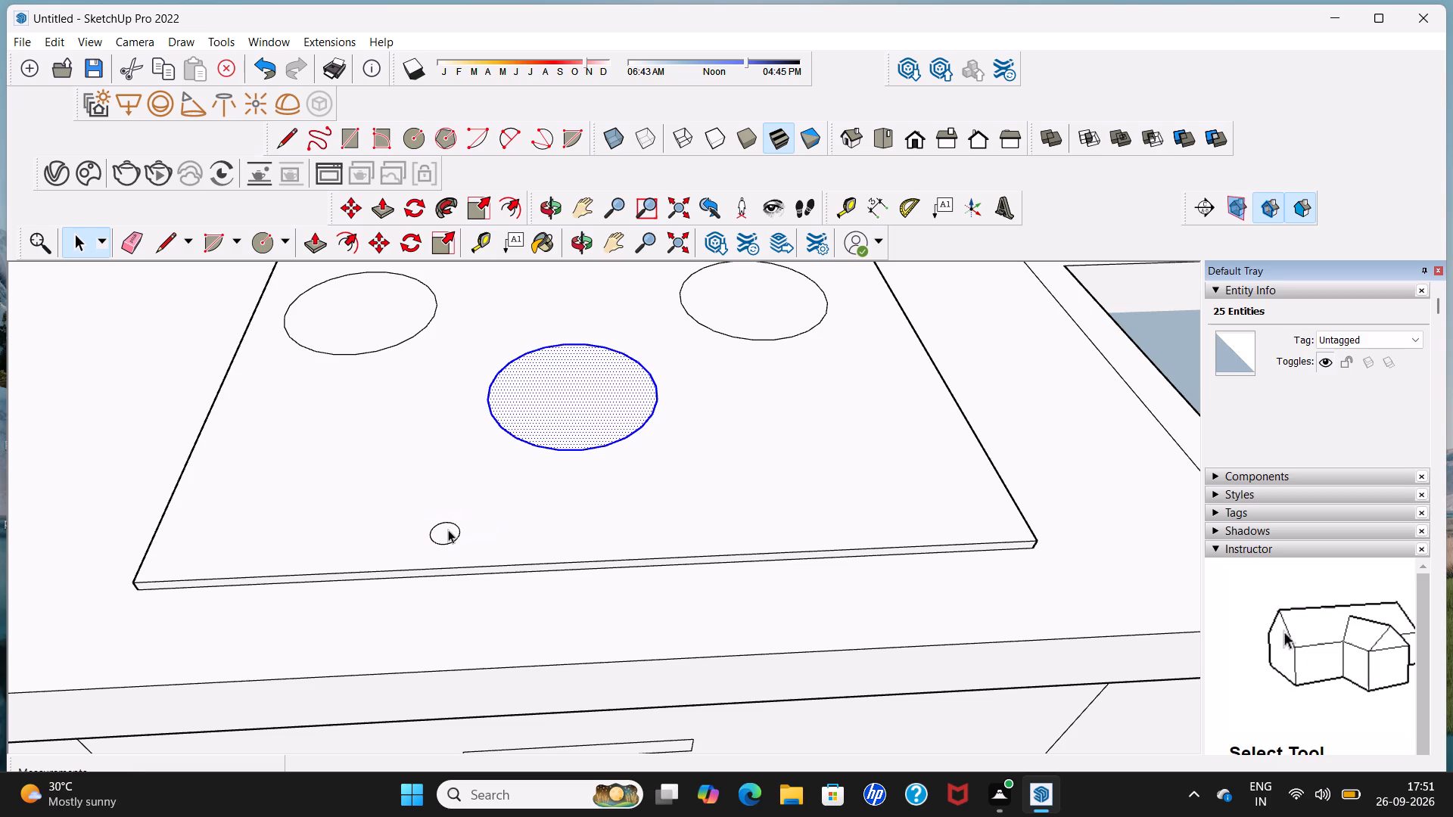
Copy the small circle with its face twice along the slab's front edge toward the sink, spacing the copies about 2" apart.
click(448, 531)
double_click(448, 531)
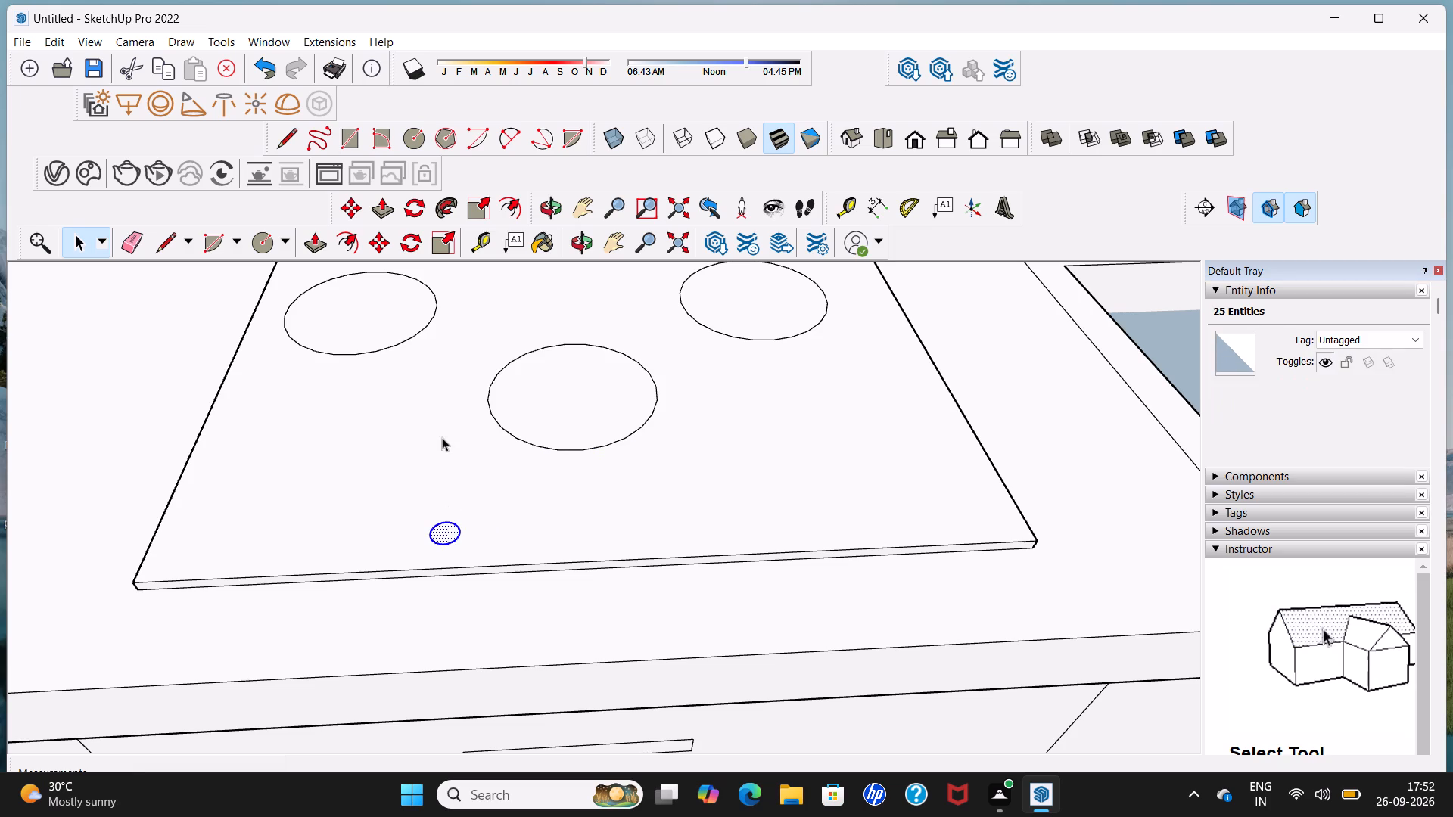
click(375, 250)
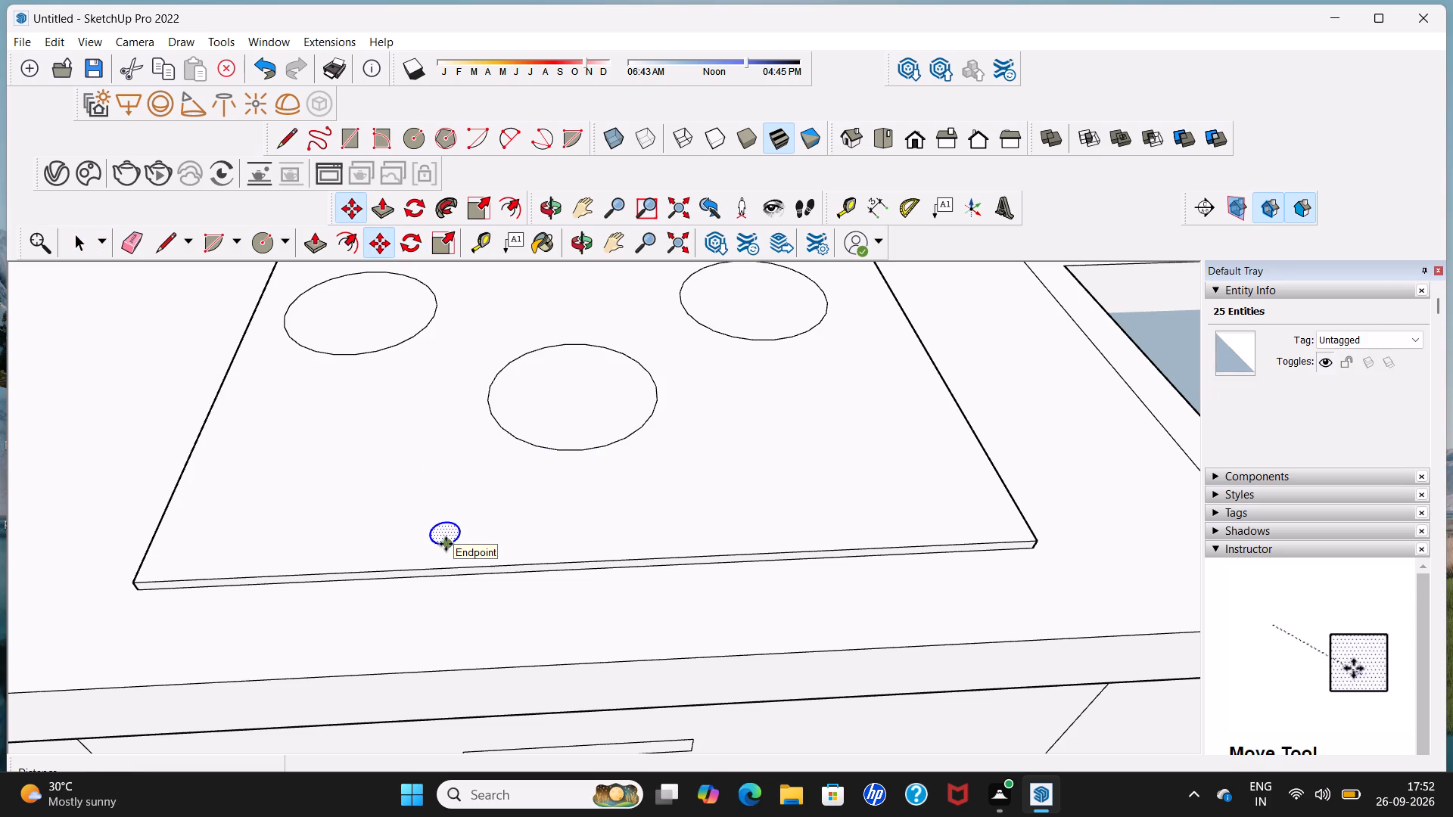
click(446, 544)
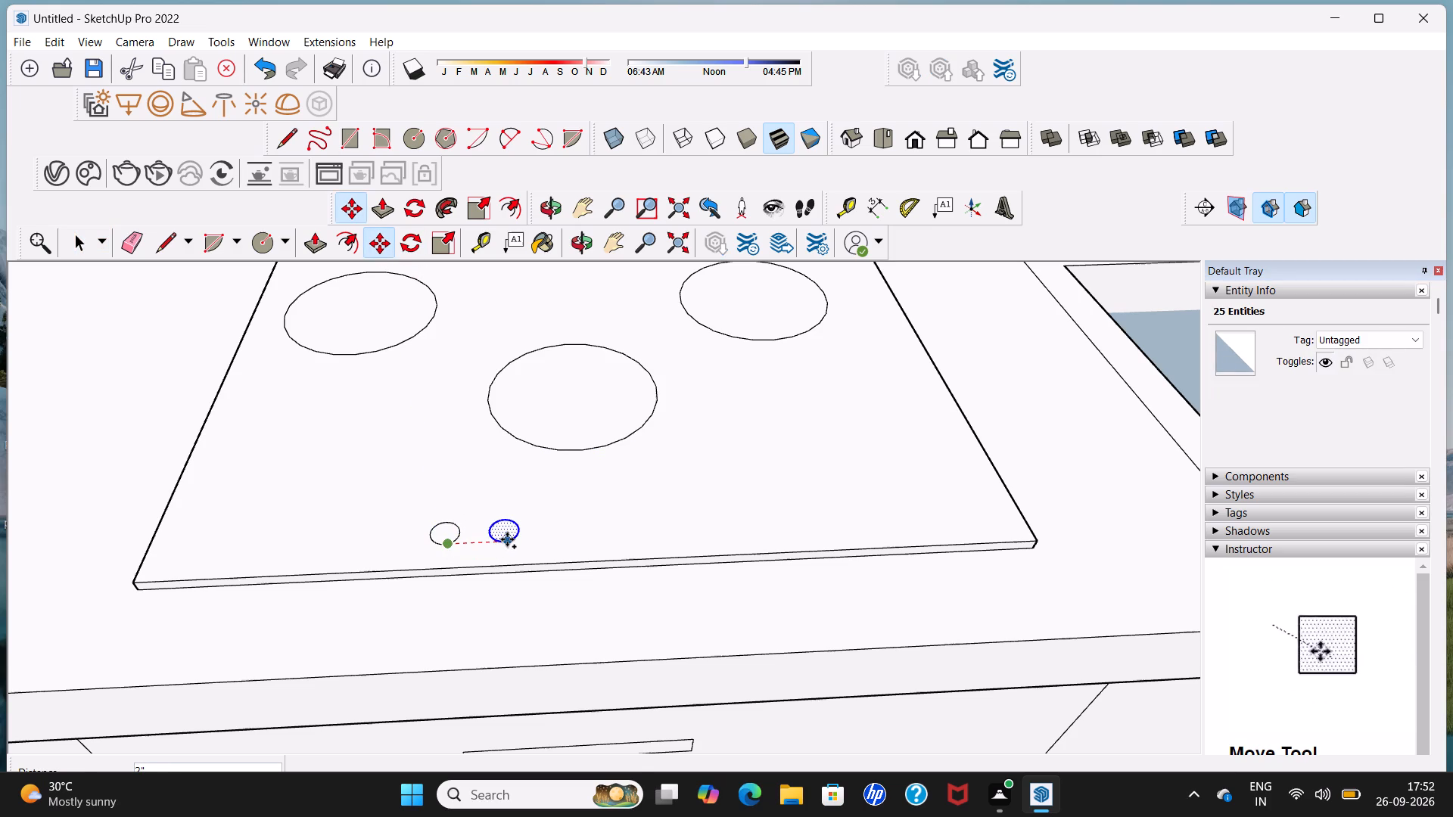
click(507, 539)
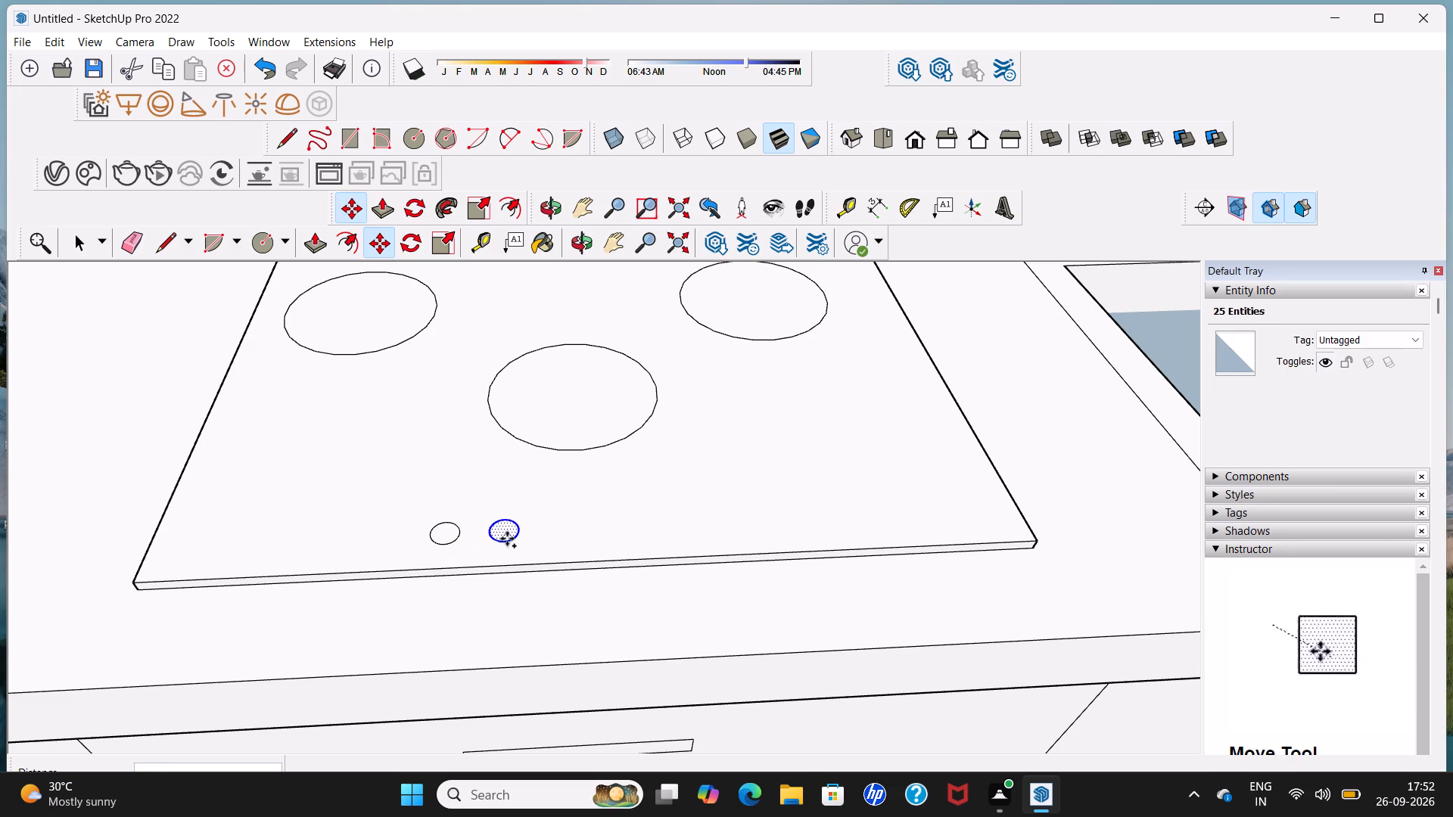
click(507, 539)
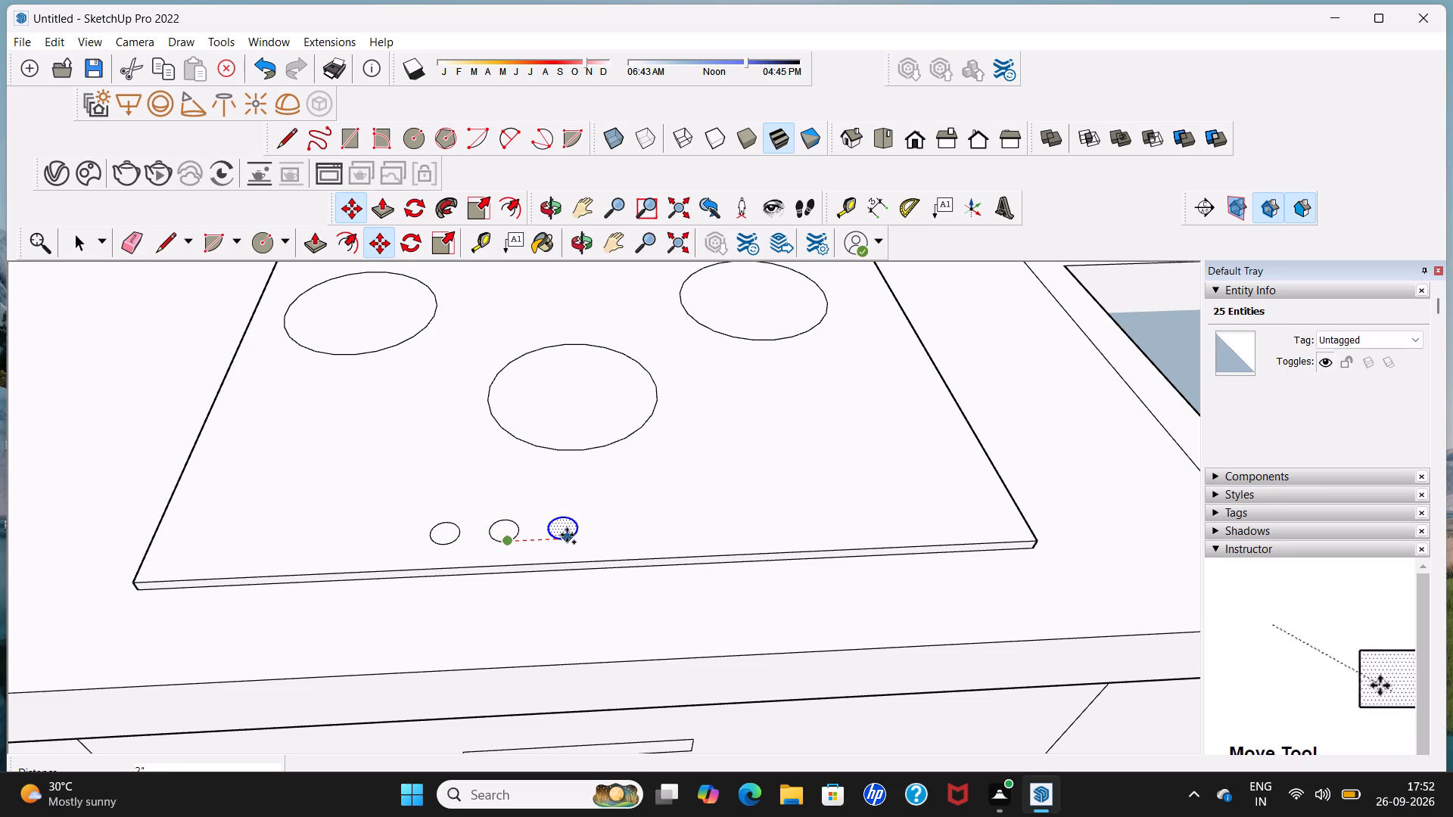
click(567, 535)
Extend the row of small circles toward the sink with two more copies, spaced about 1 7/8" and 1 3/4" apart.
scroll(567, 537, down, 9)
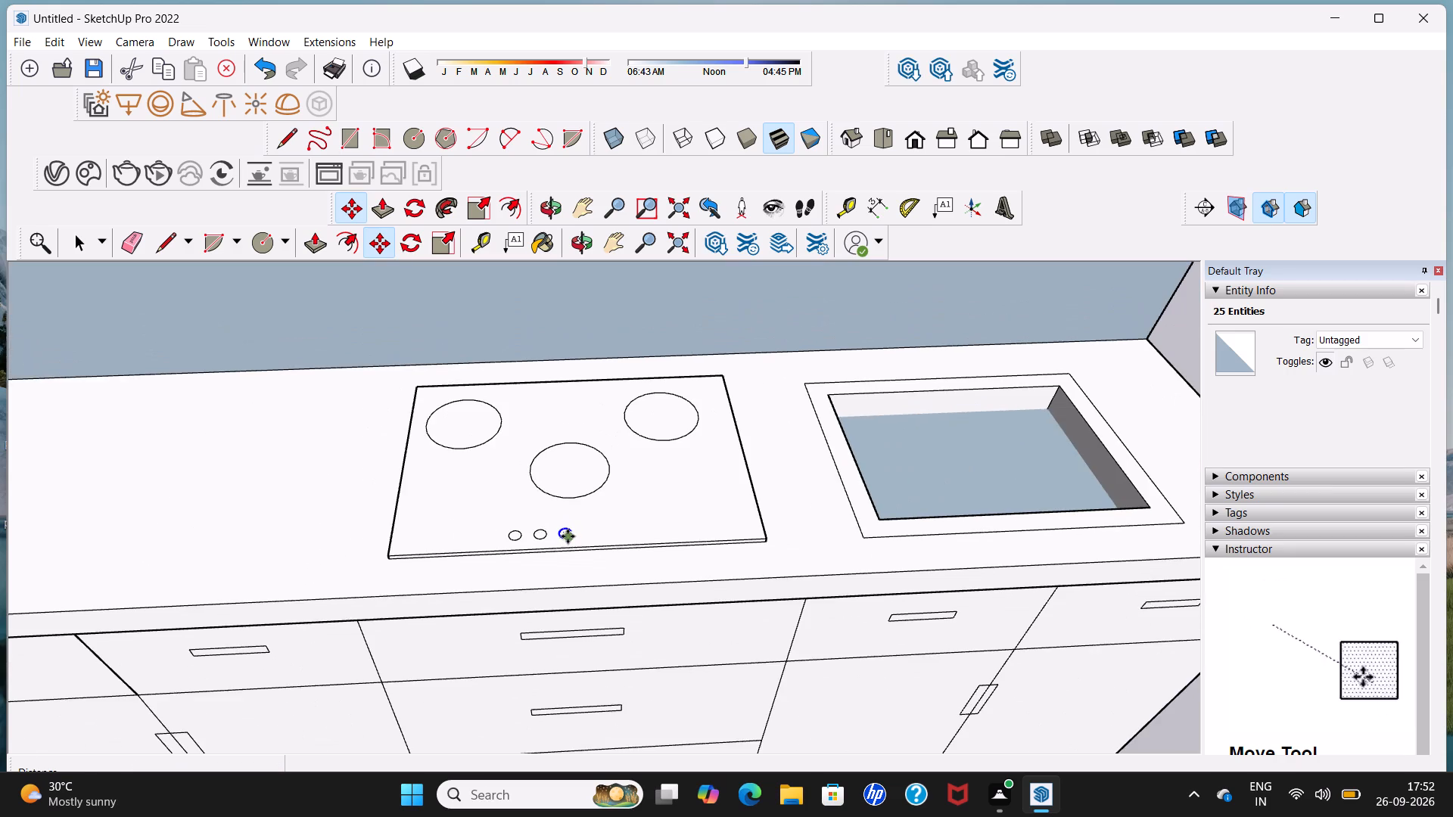
scroll(568, 536, up, 8)
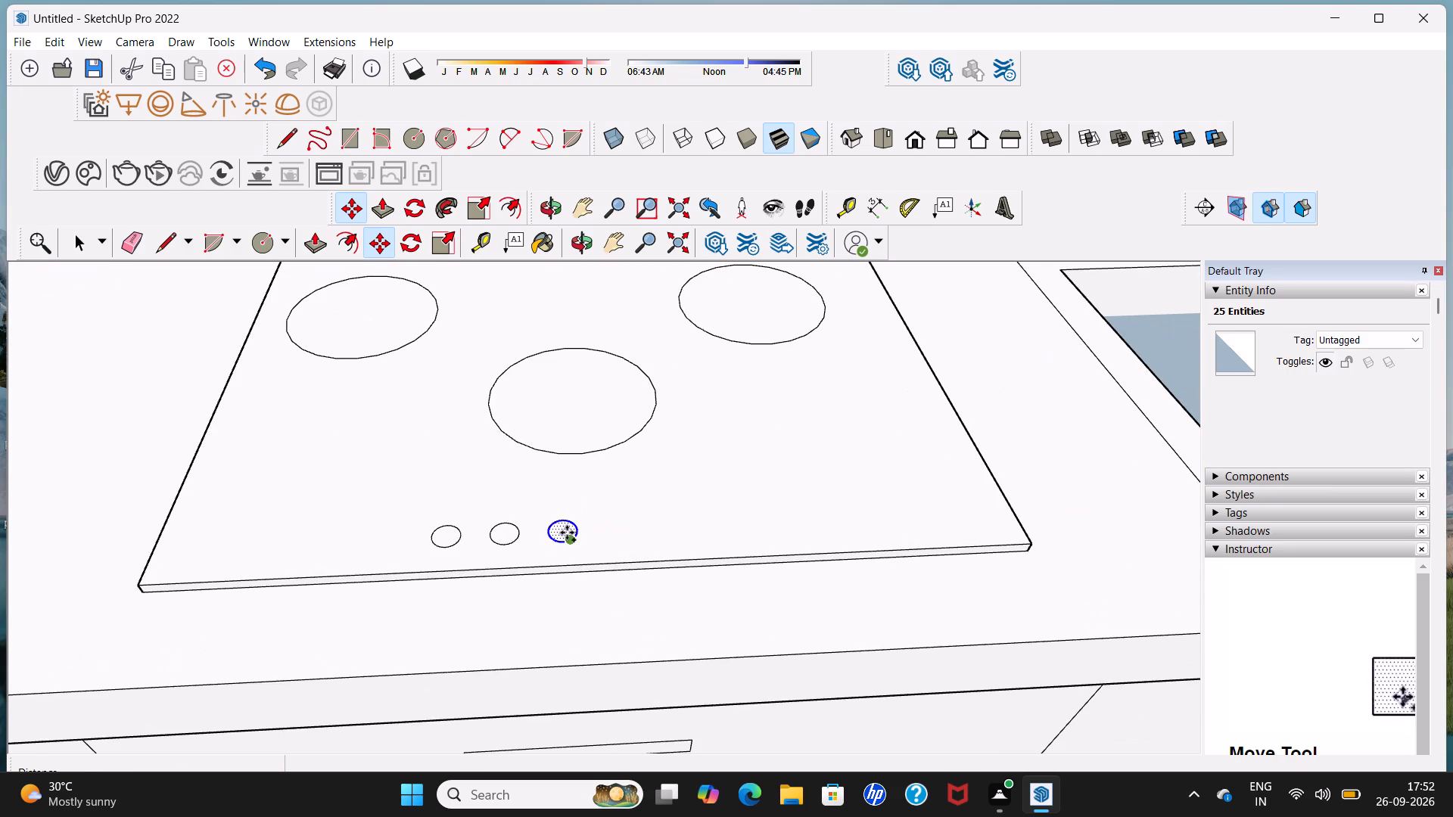
click(567, 533)
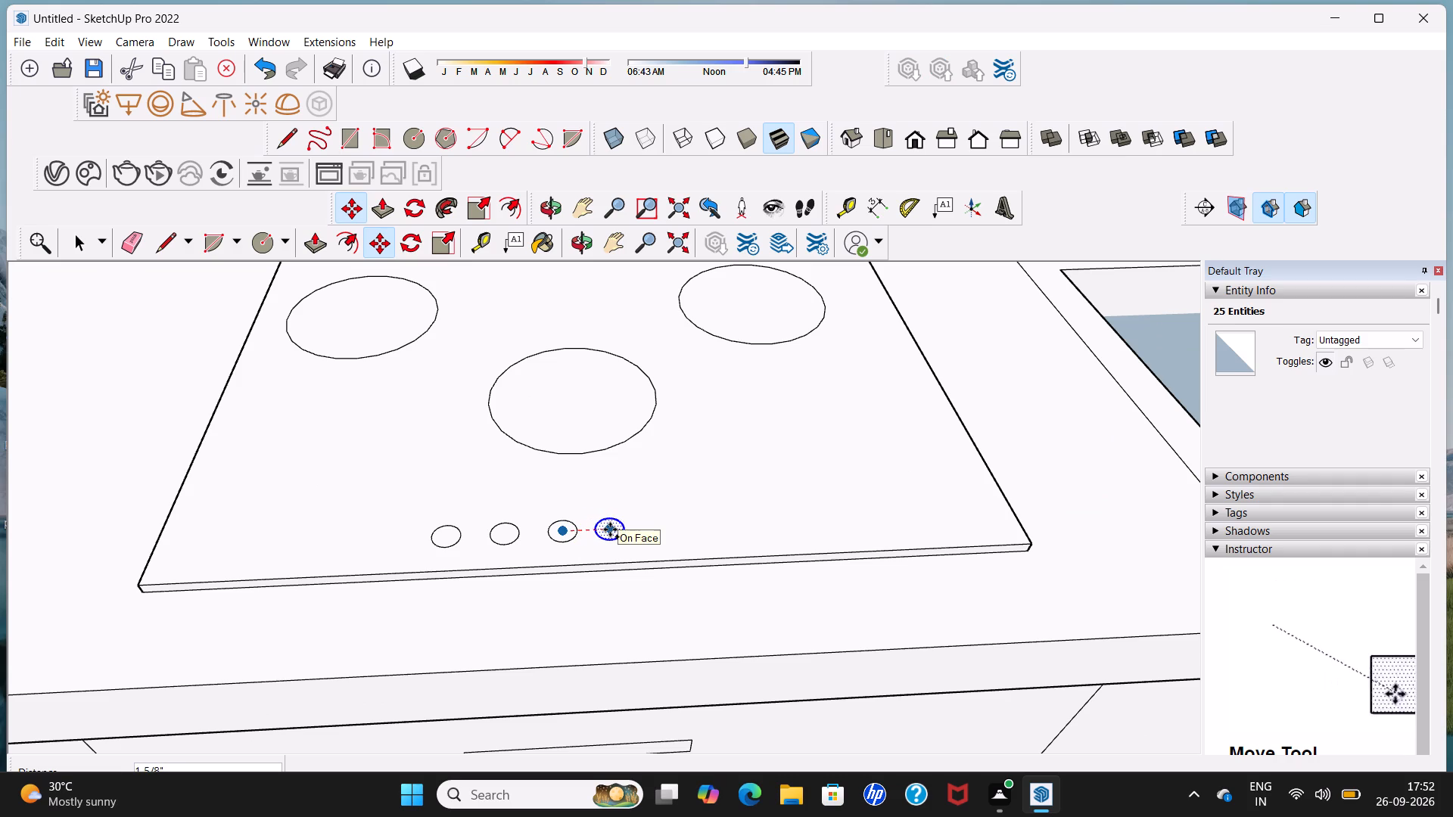
click(616, 528)
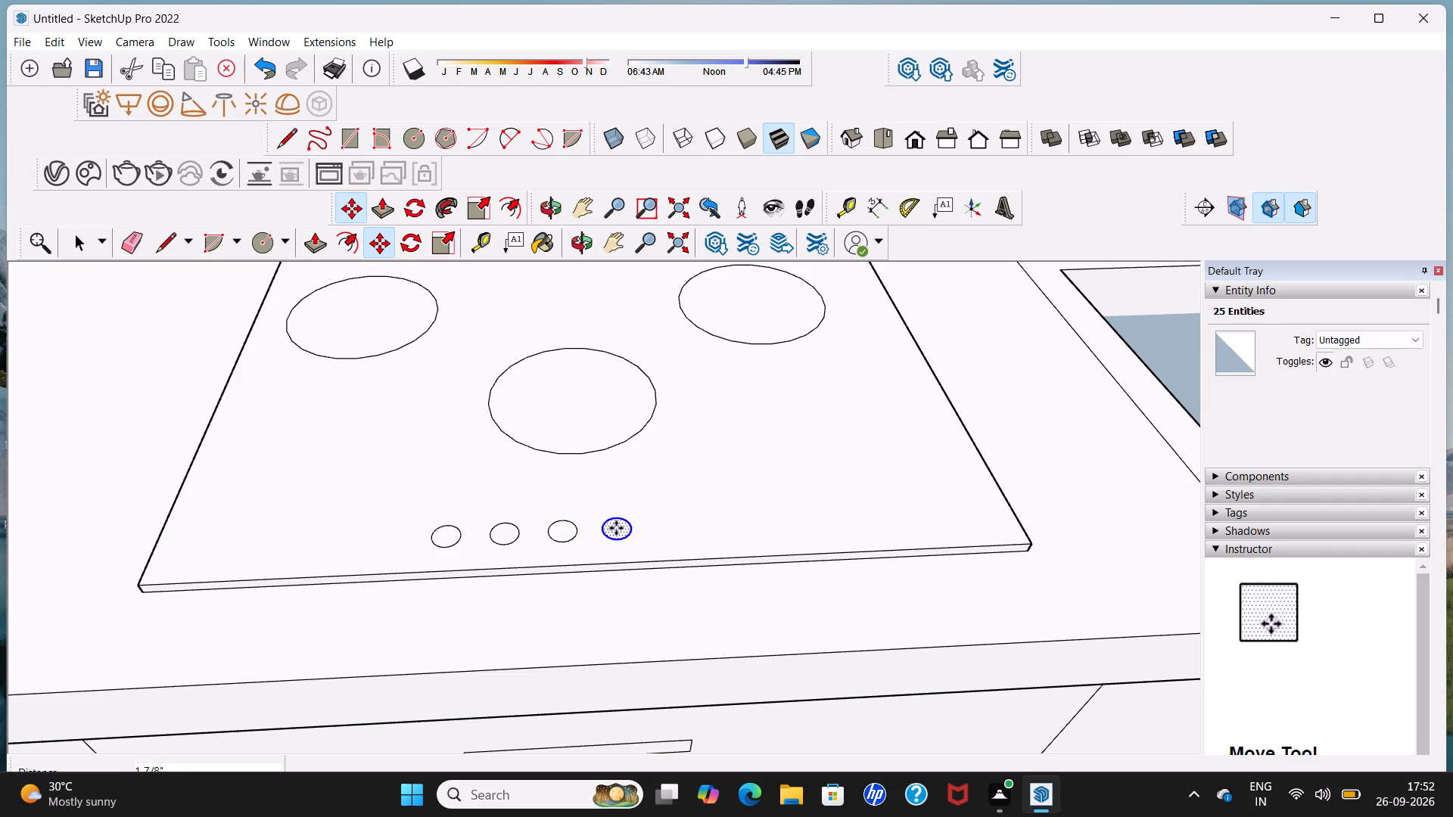
click(625, 539)
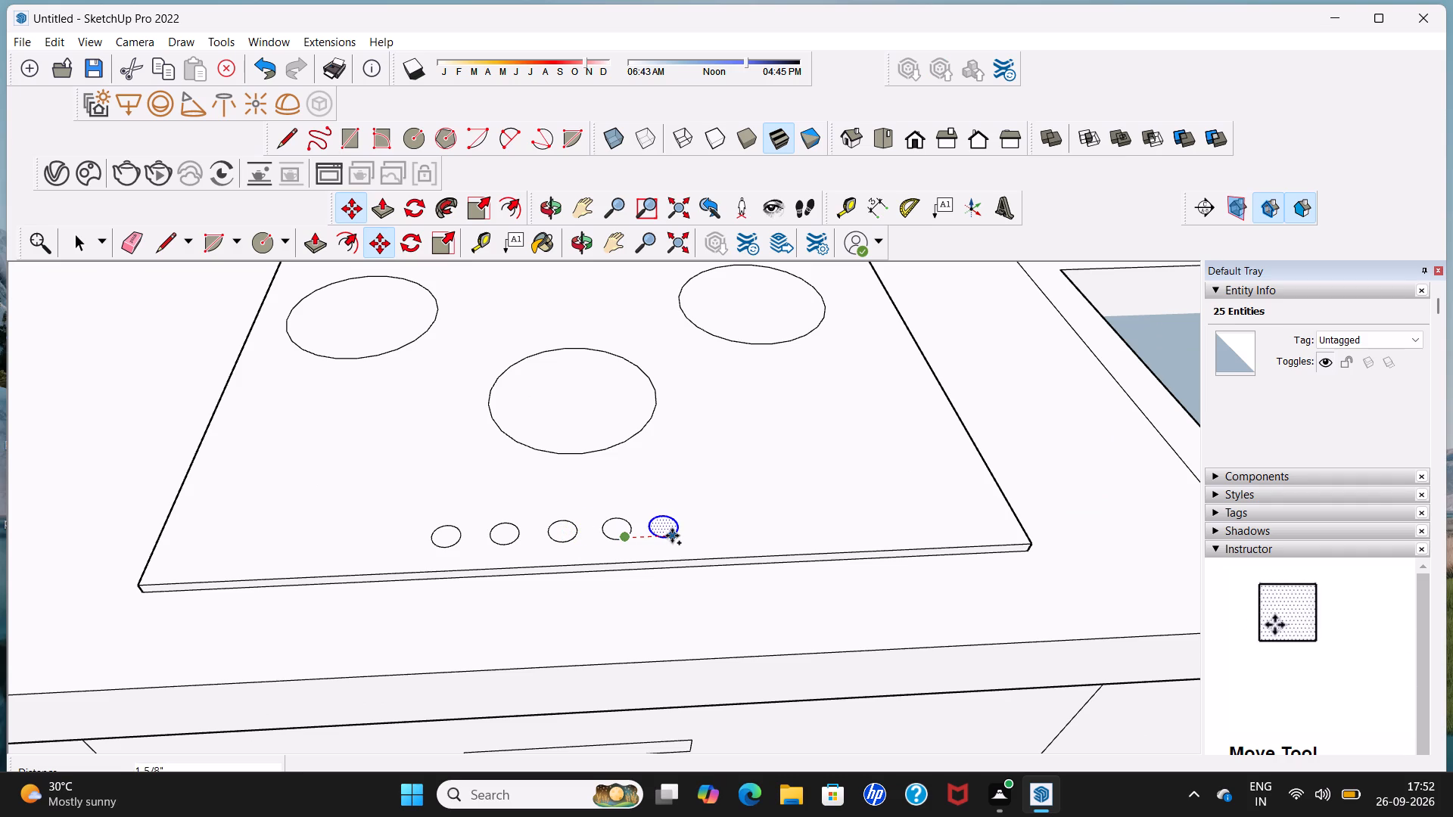
click(677, 536)
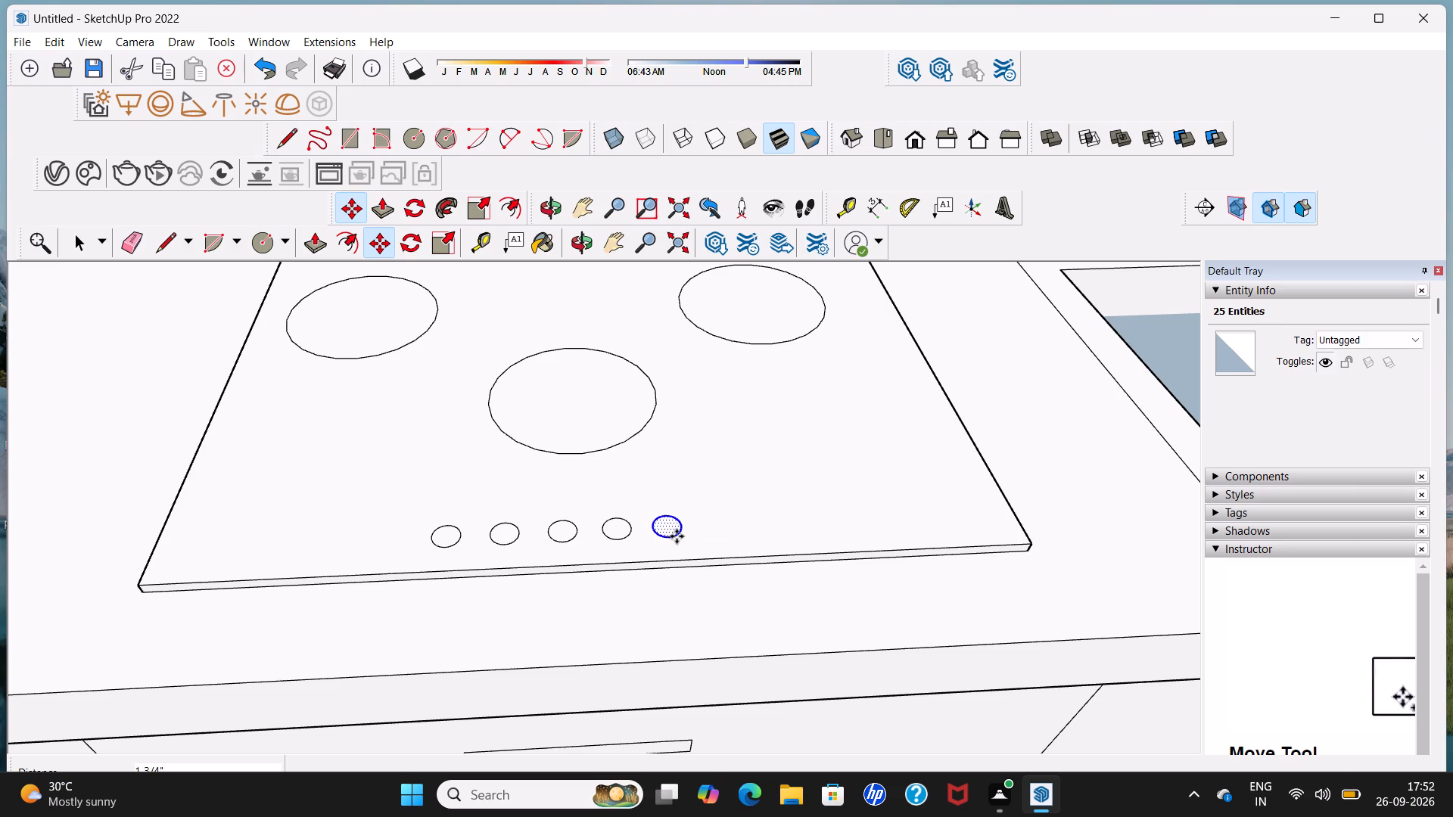
key(space)
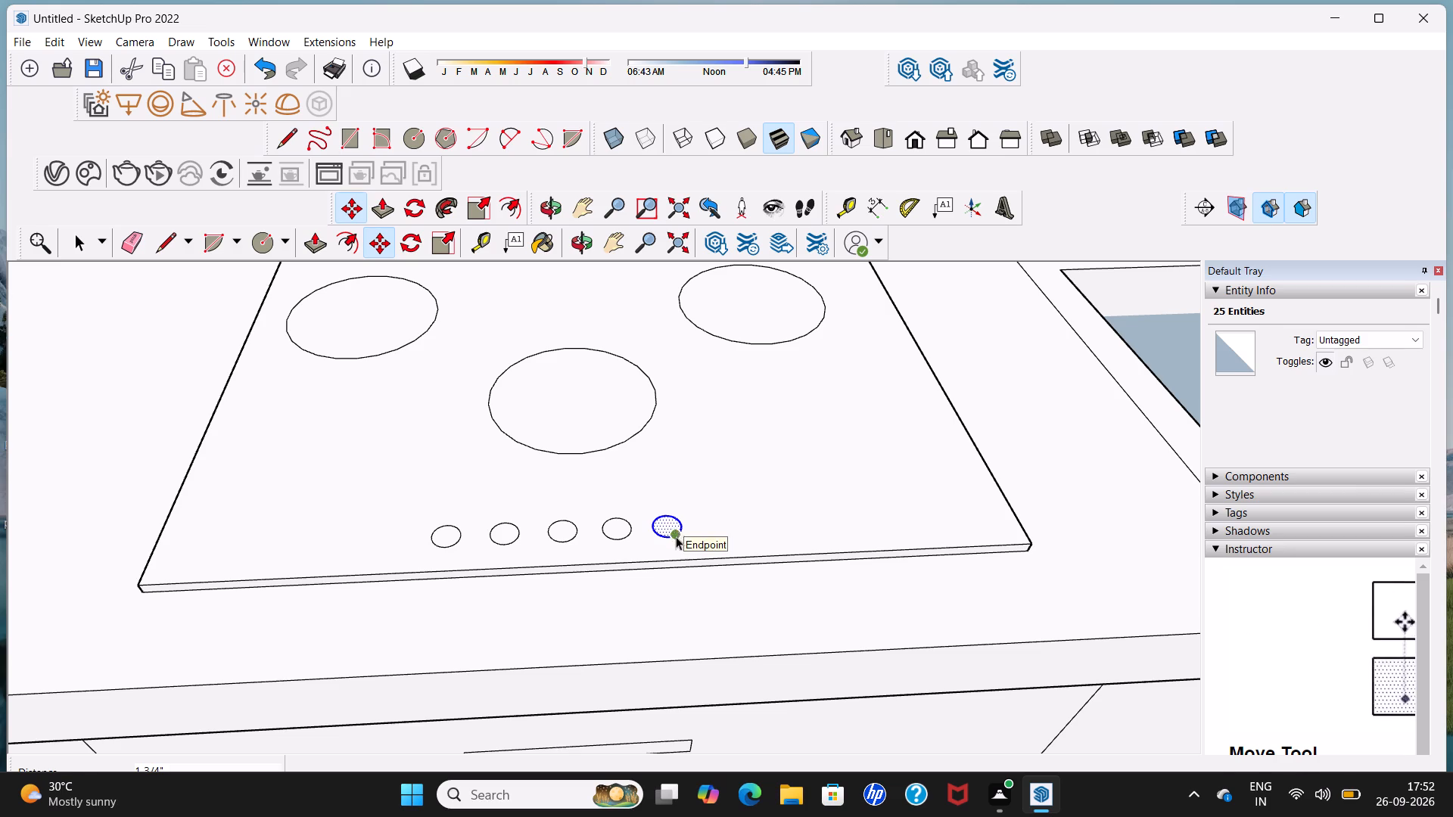
key(space)
scroll(487, 536, down, 12)
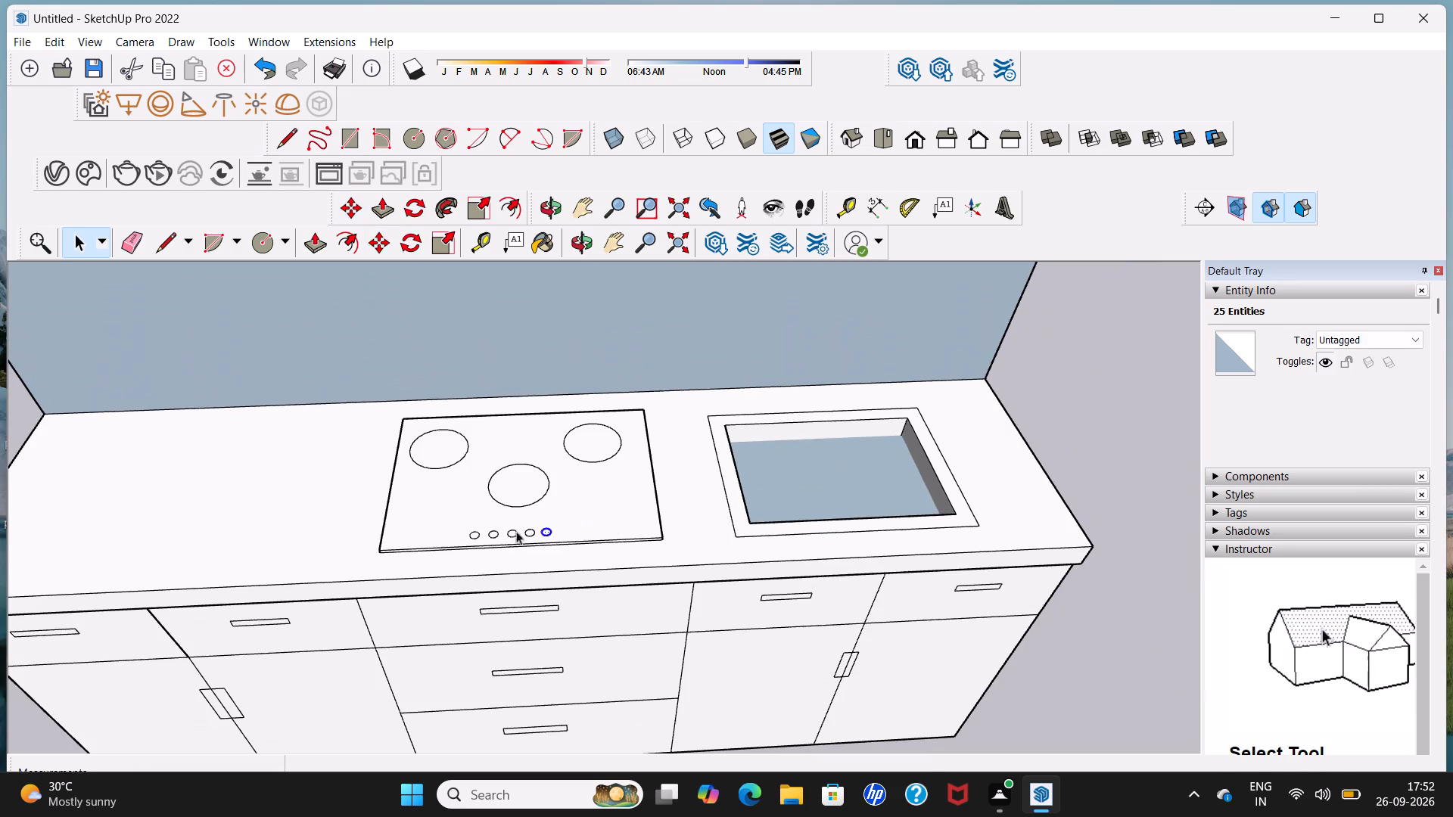
click(1073, 422)
Delete the two small circles in the front row that are farthest from the sink, including their edges and faces.
scroll(562, 564, up, 4)
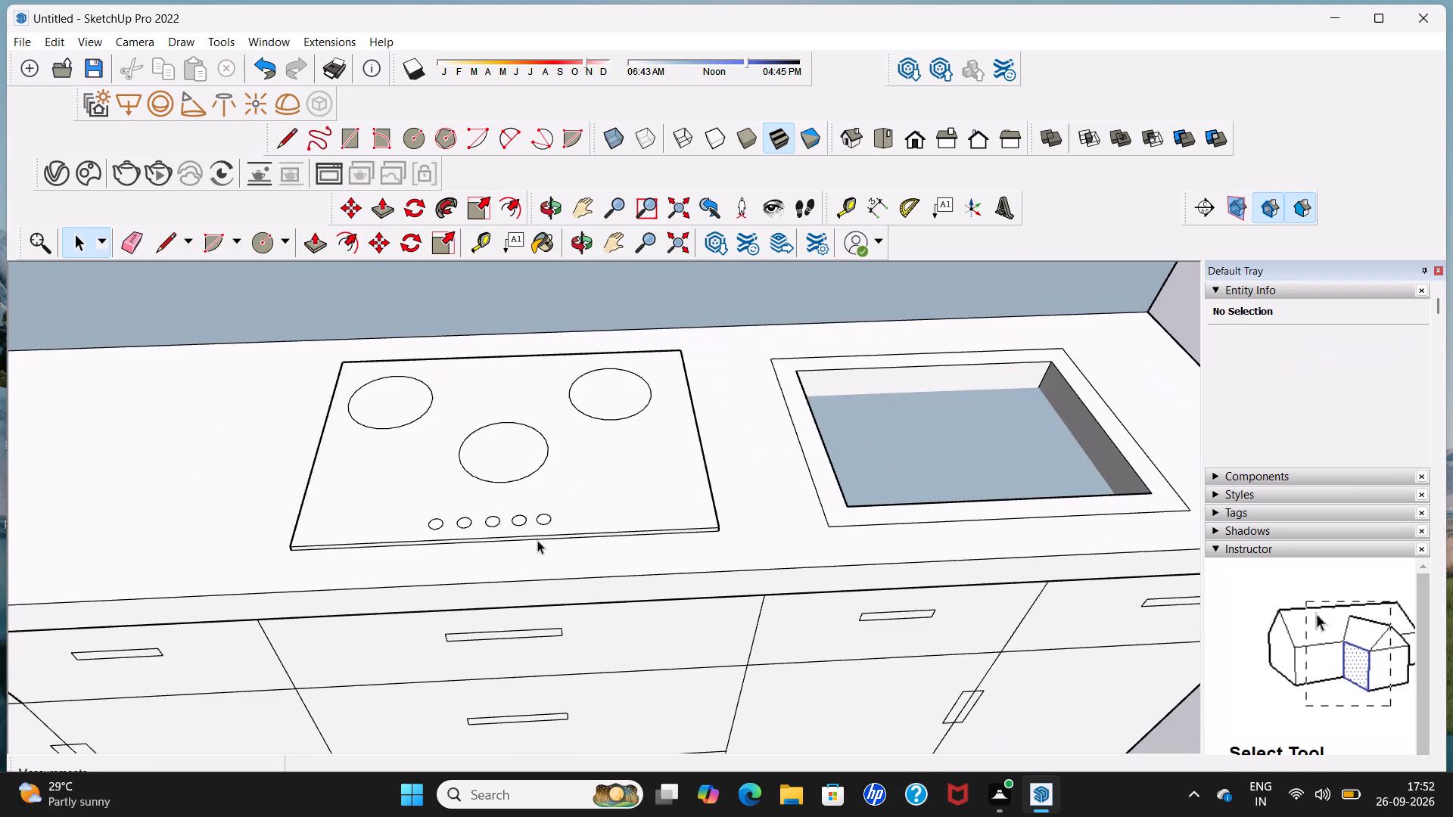
scroll(536, 539, up, 2)
click(450, 521)
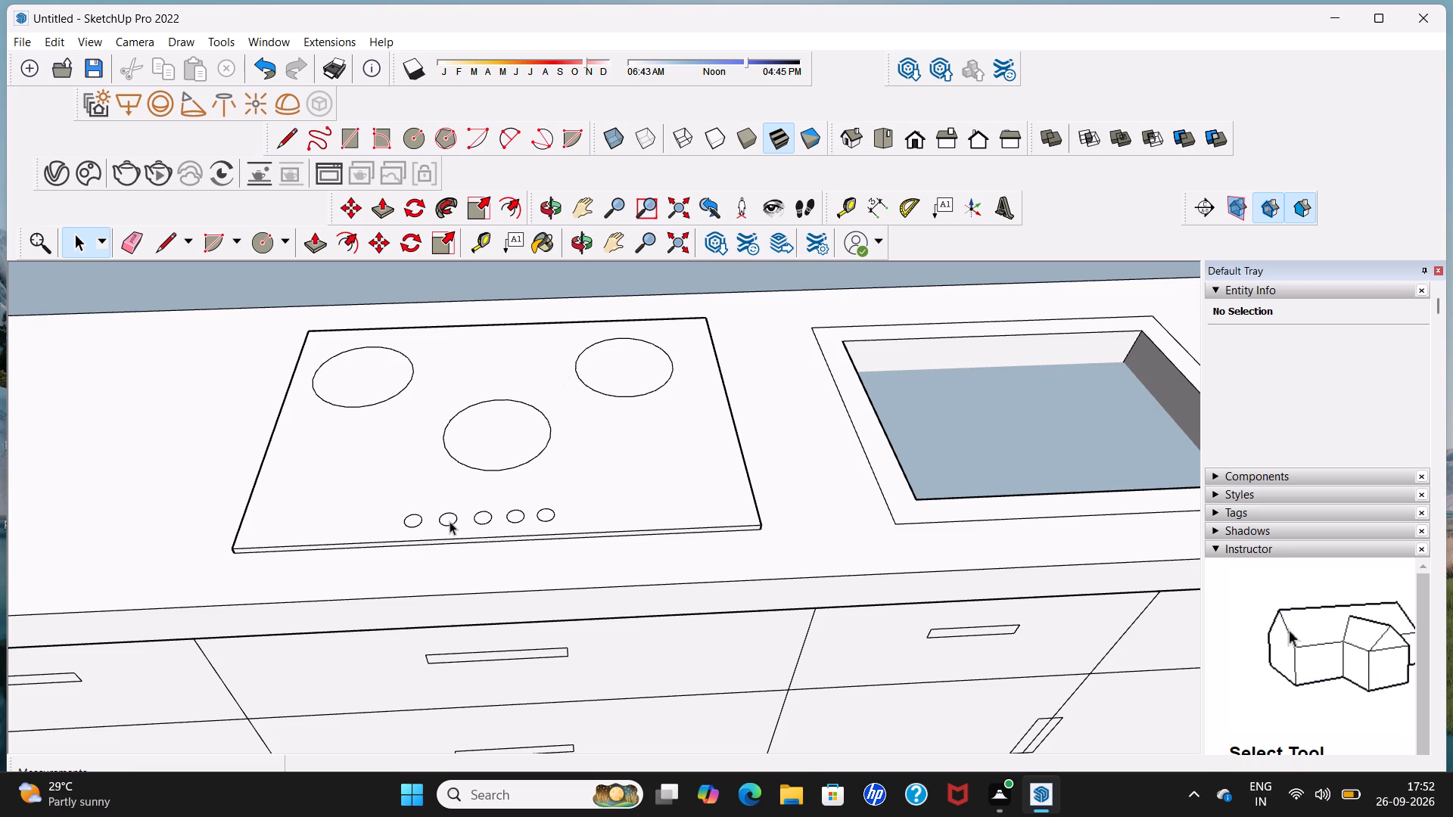
double_click(450, 521)
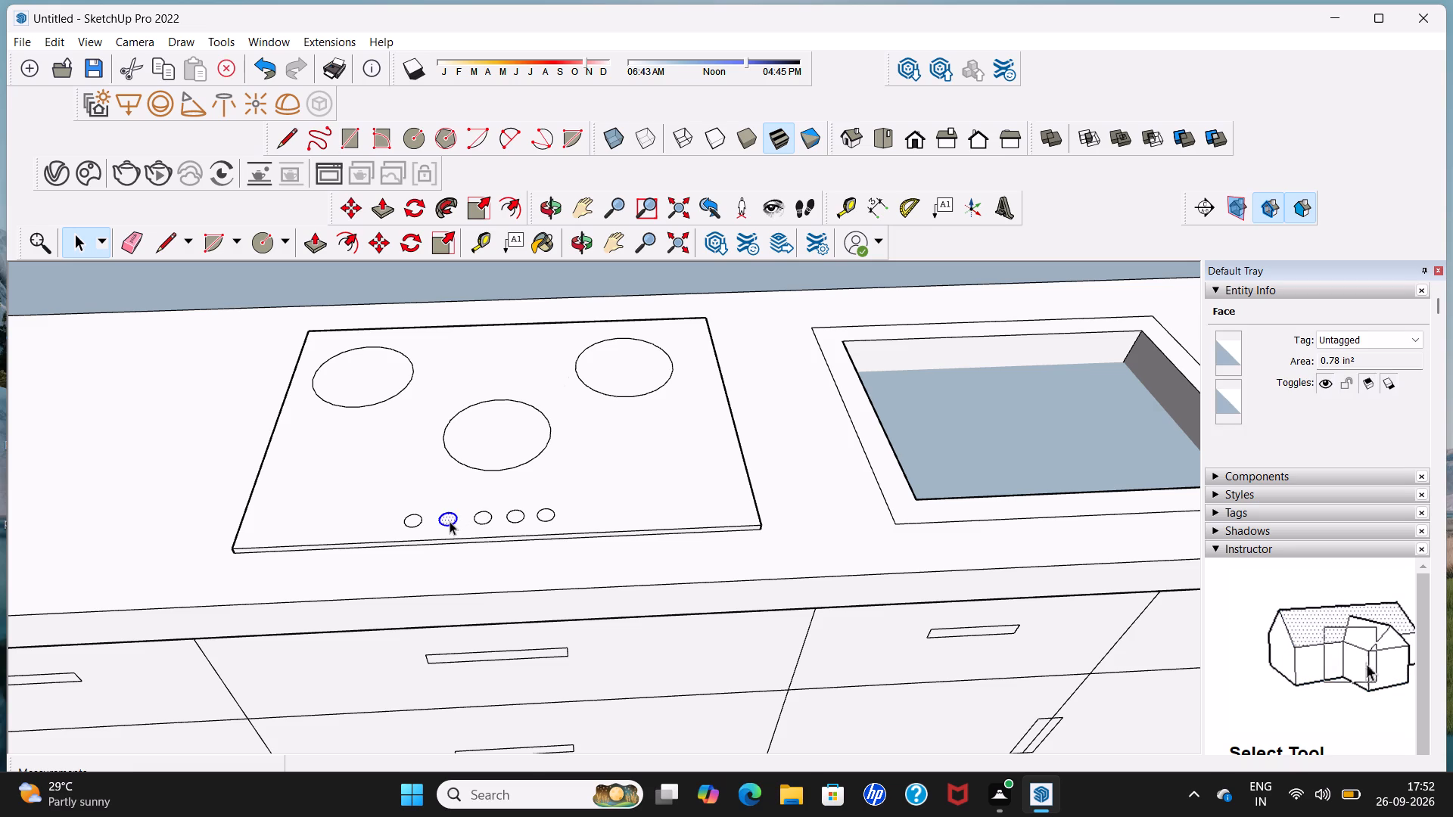
key(Delete)
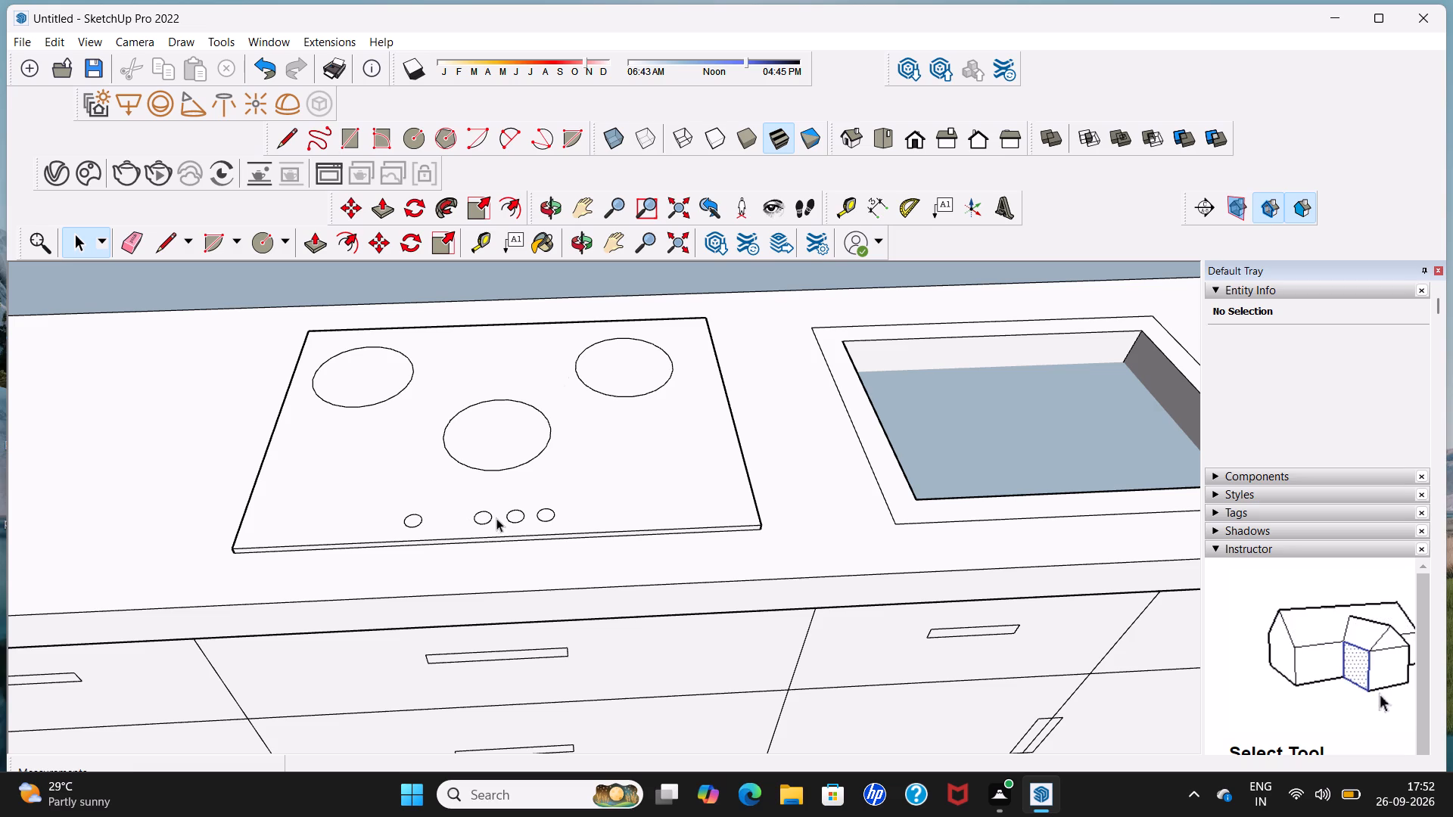
double_click(409, 517)
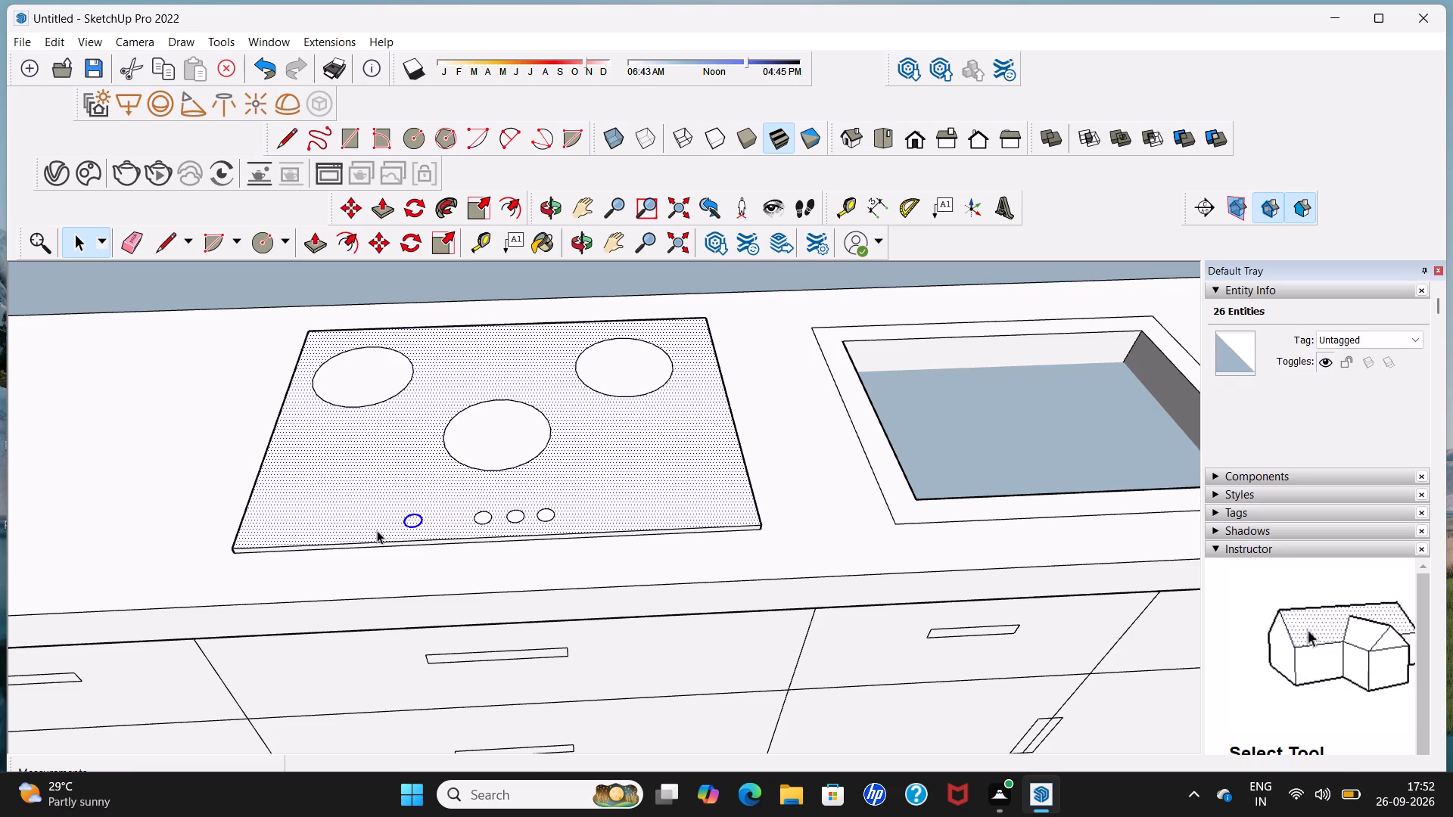
scroll(377, 530, down, 7)
click(1100, 315)
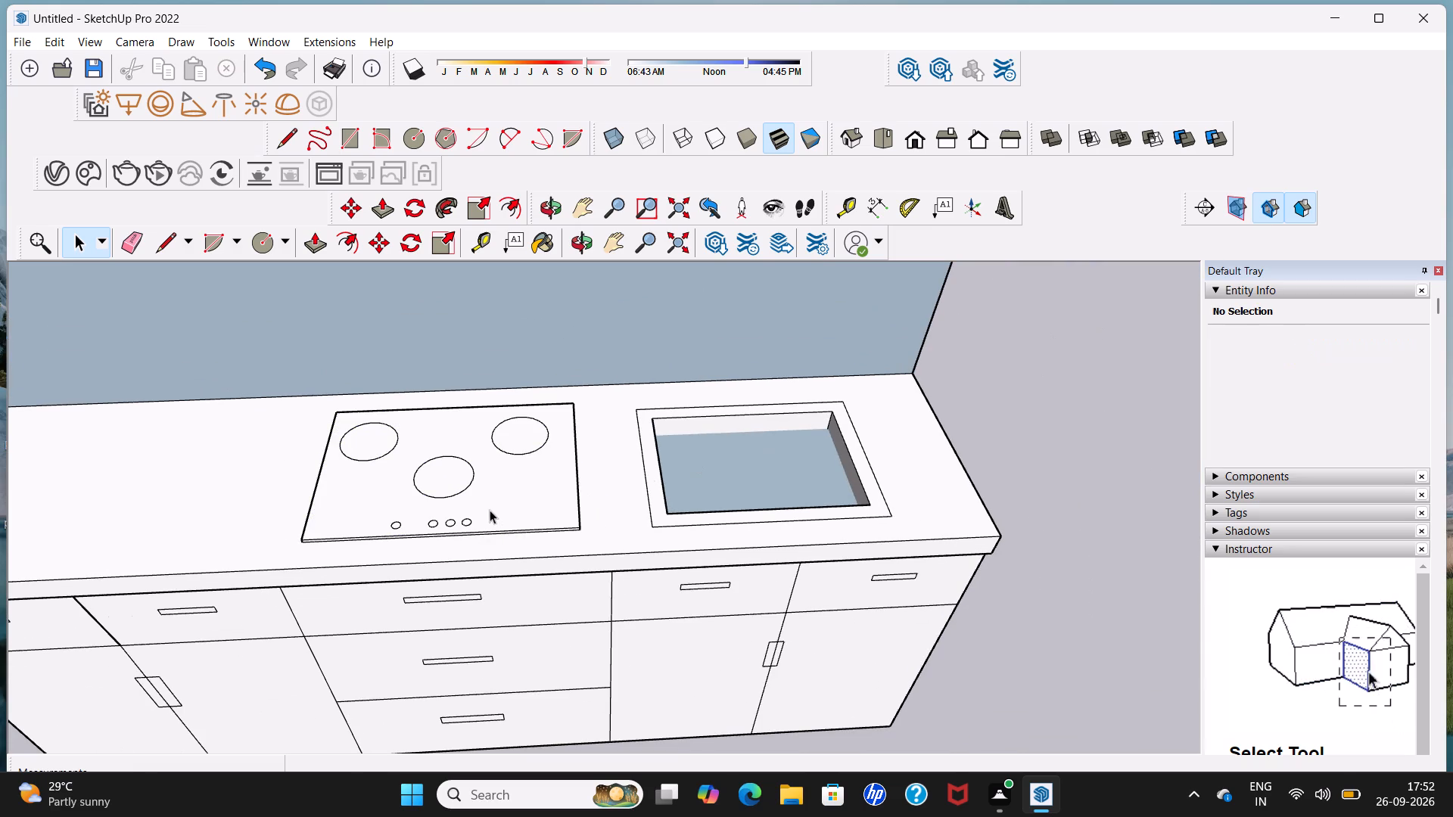
scroll(403, 517, up, 8)
double_click(418, 525)
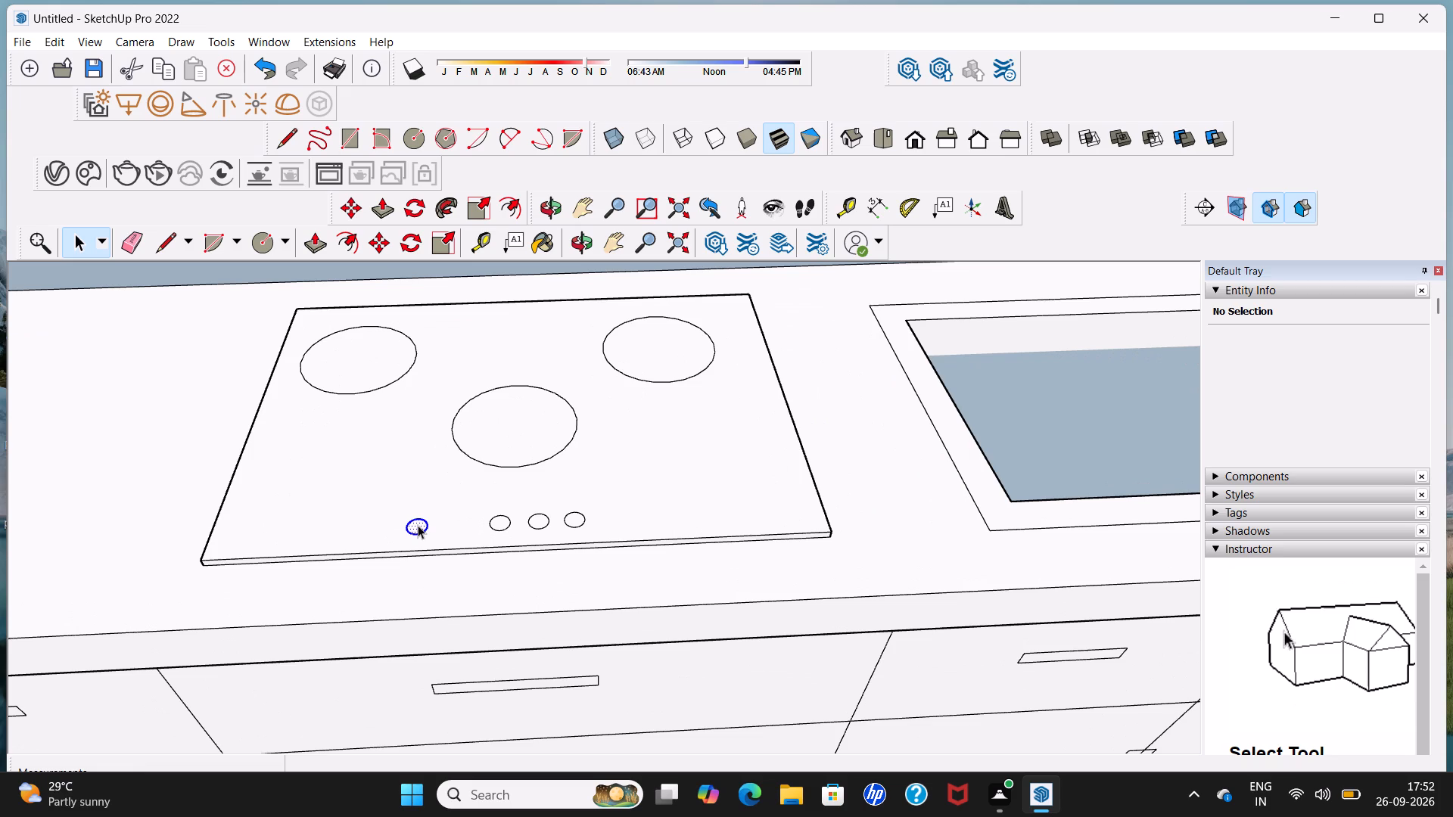
key(Delete)
Raise the three large burner circles on the slab to a matching height of about 11/16" with Push/Pull.
scroll(418, 525, down, 10)
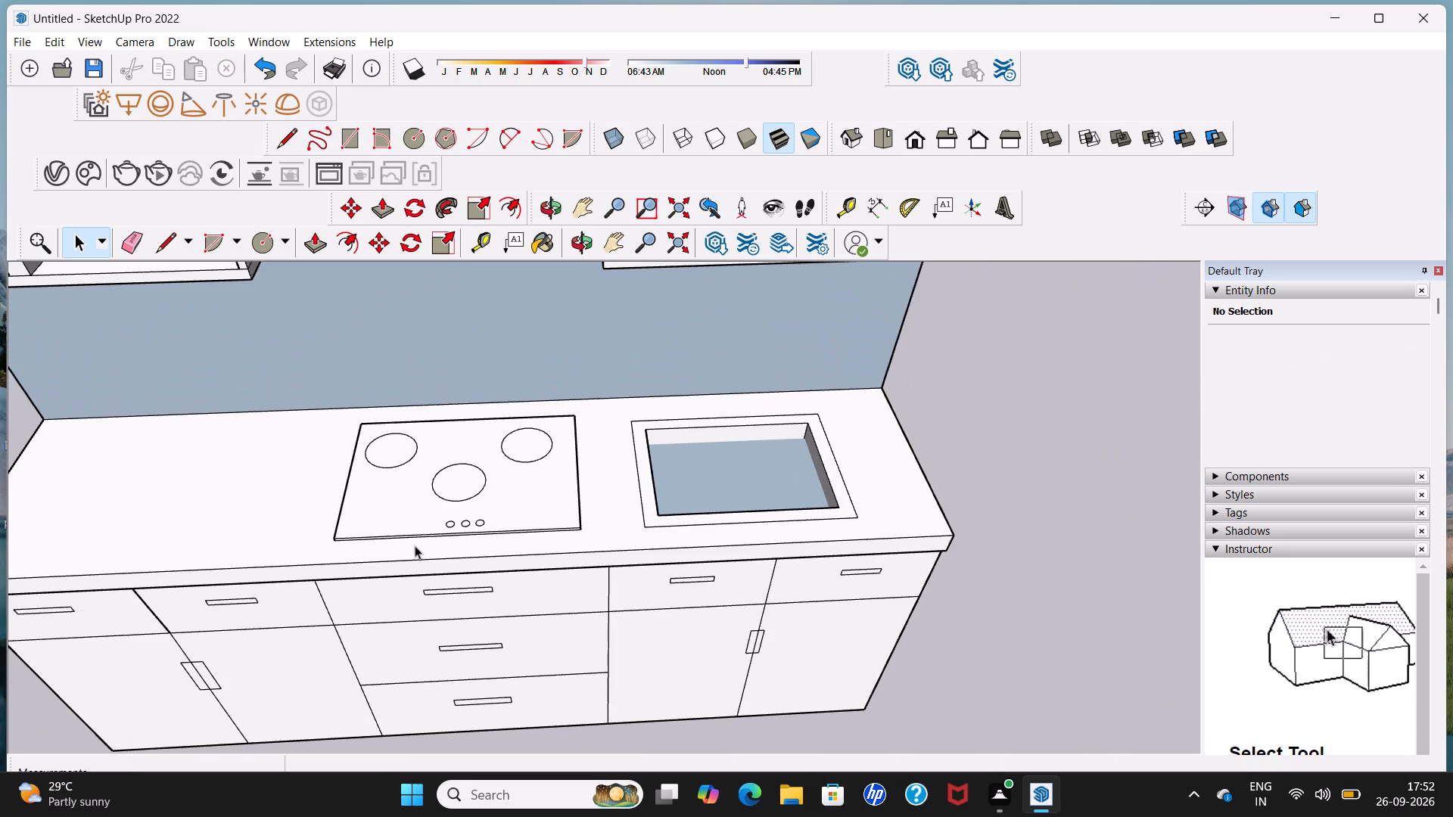
middle_drag(415, 547, 458, 495)
scroll(459, 502, up, 5)
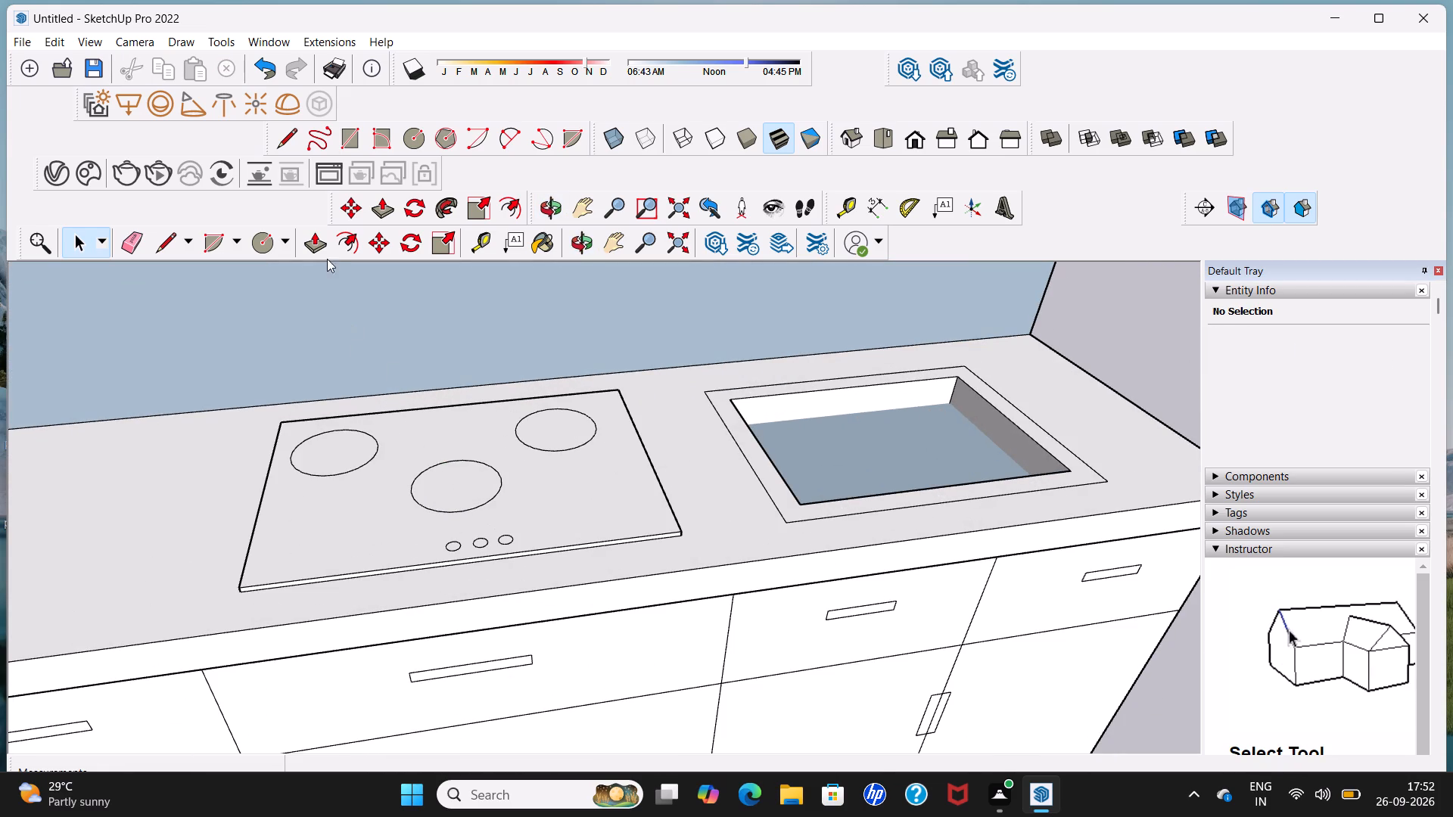
click(323, 249)
scroll(362, 460, up, 3)
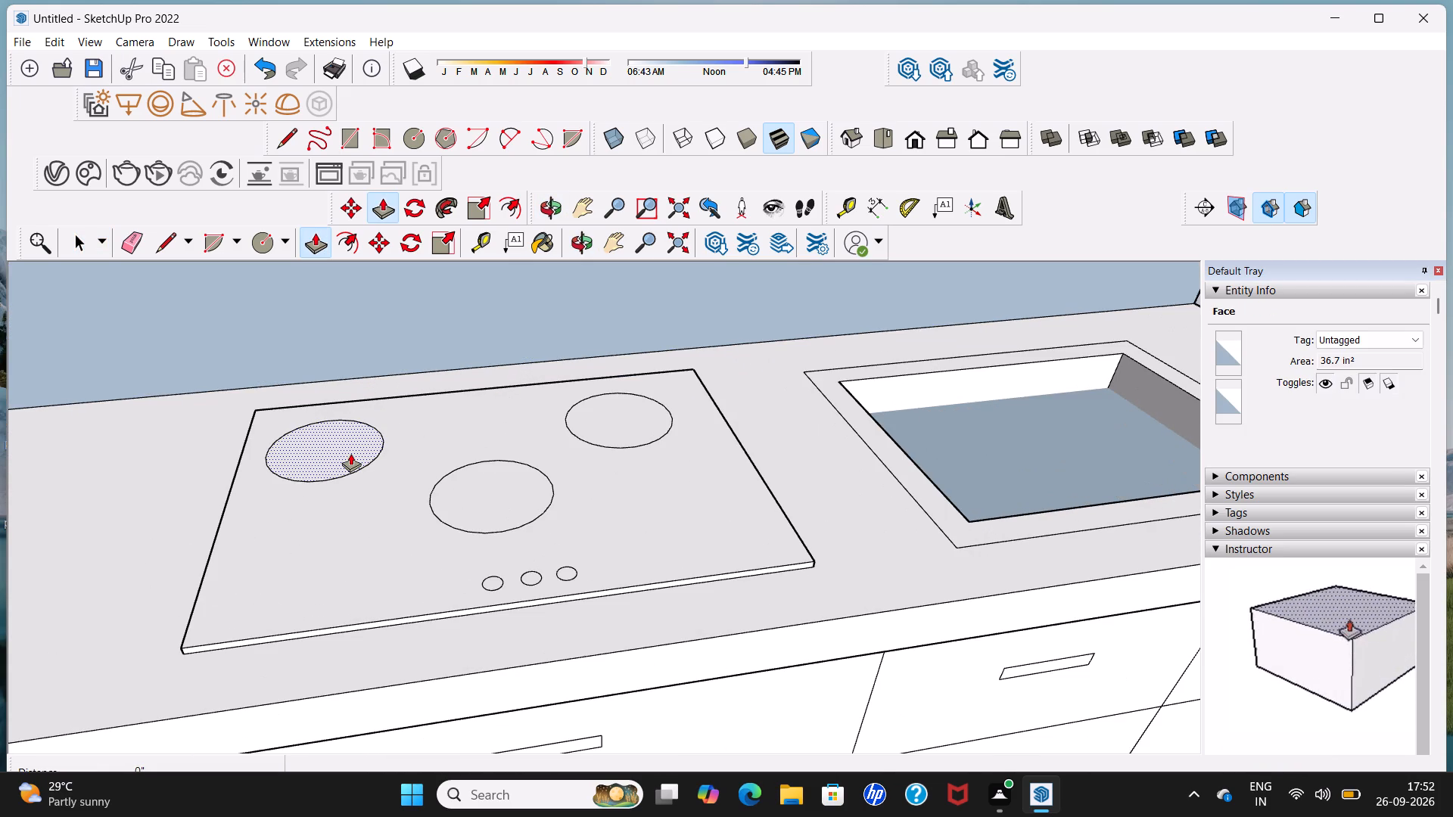
click(350, 453)
click(349, 443)
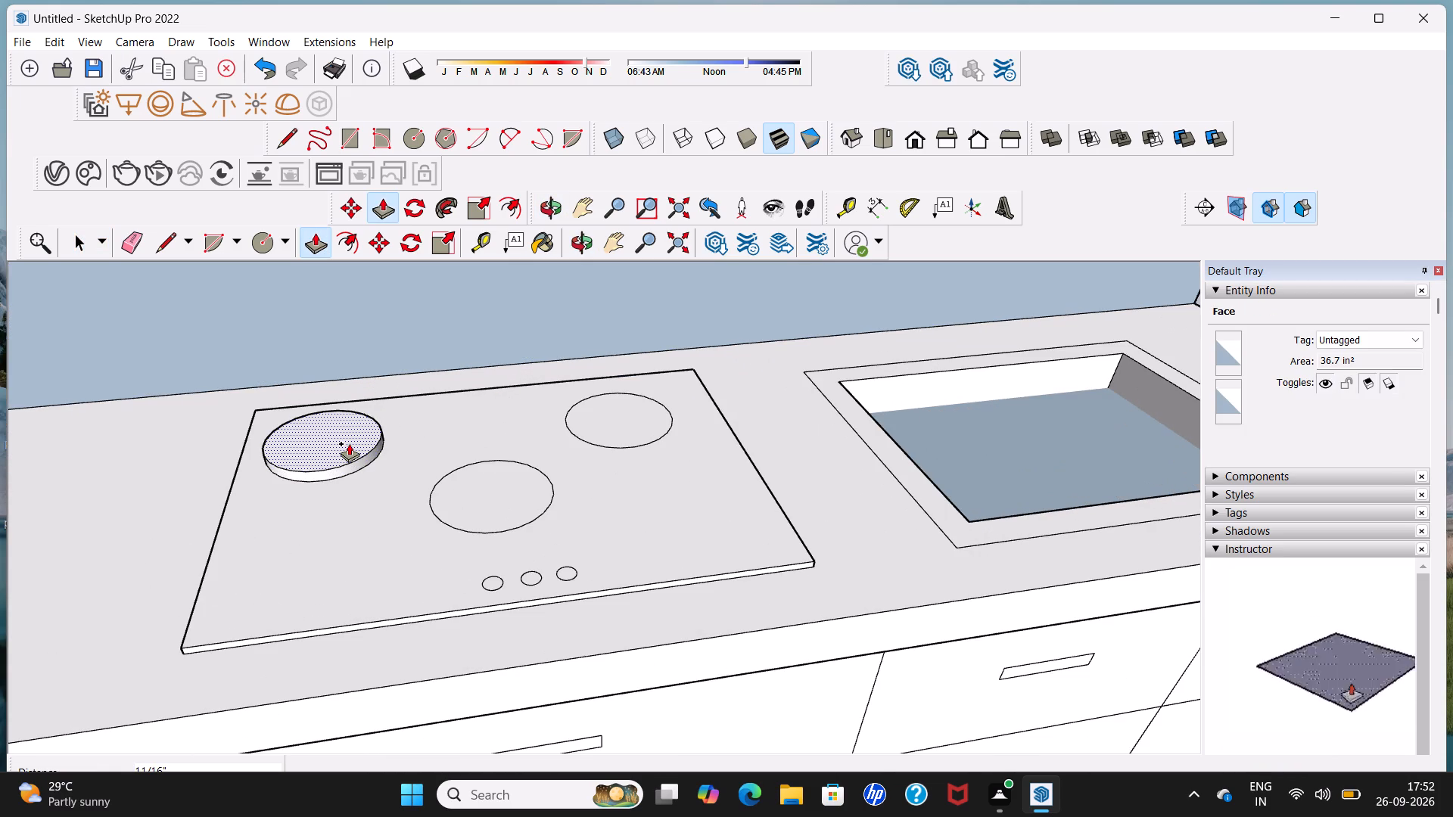
click(462, 495)
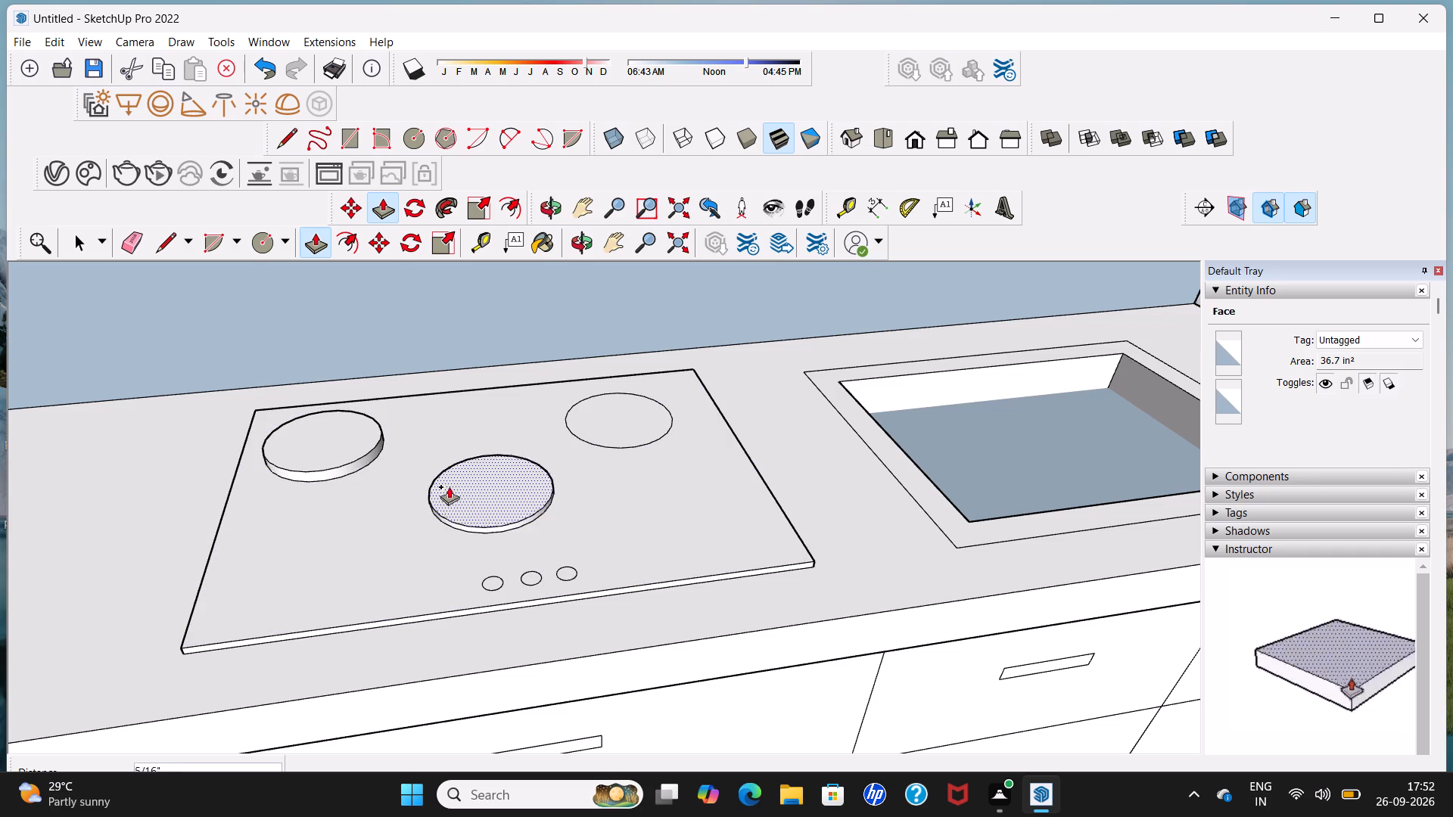
click(322, 461)
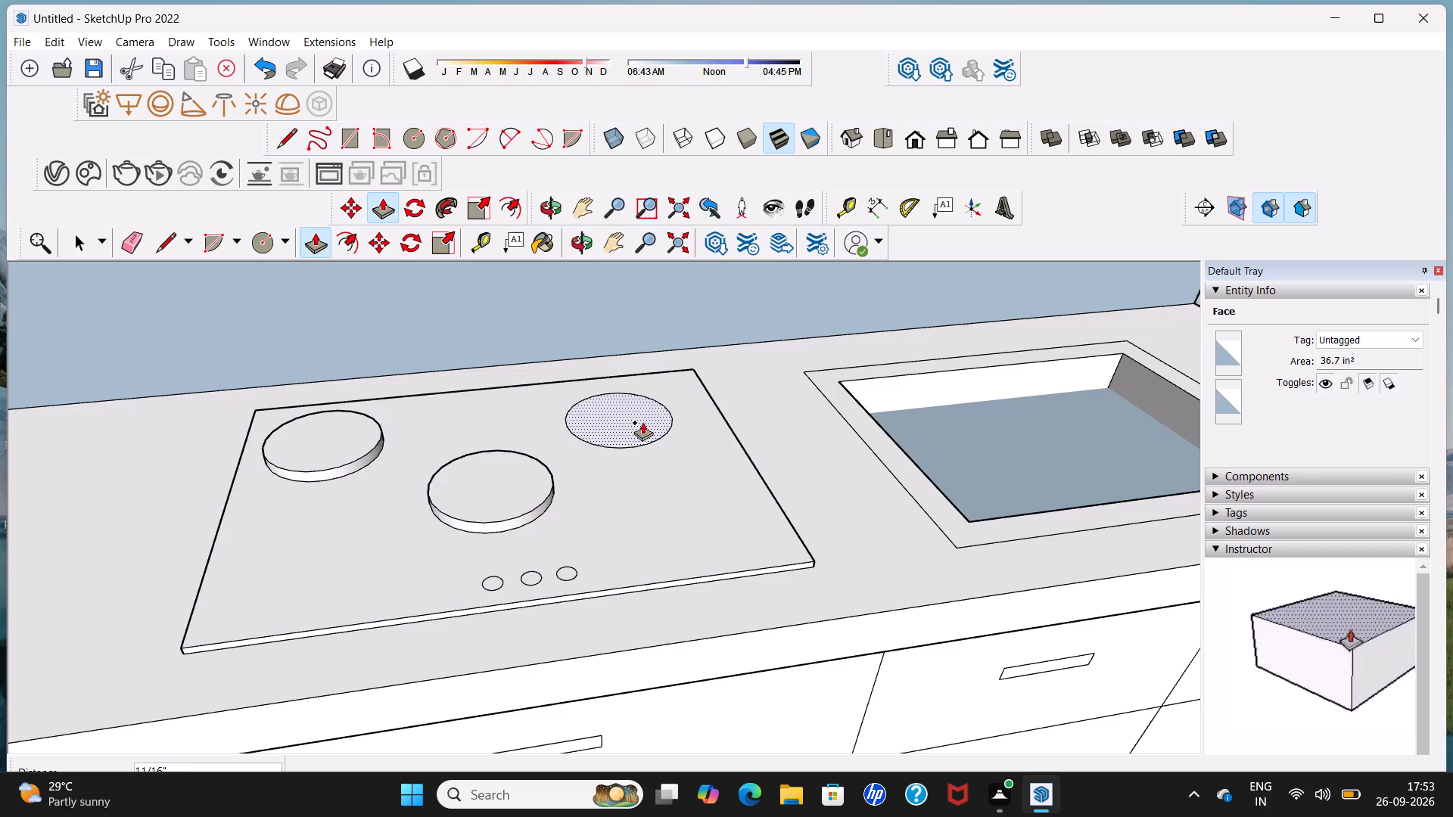
click(642, 422)
click(546, 485)
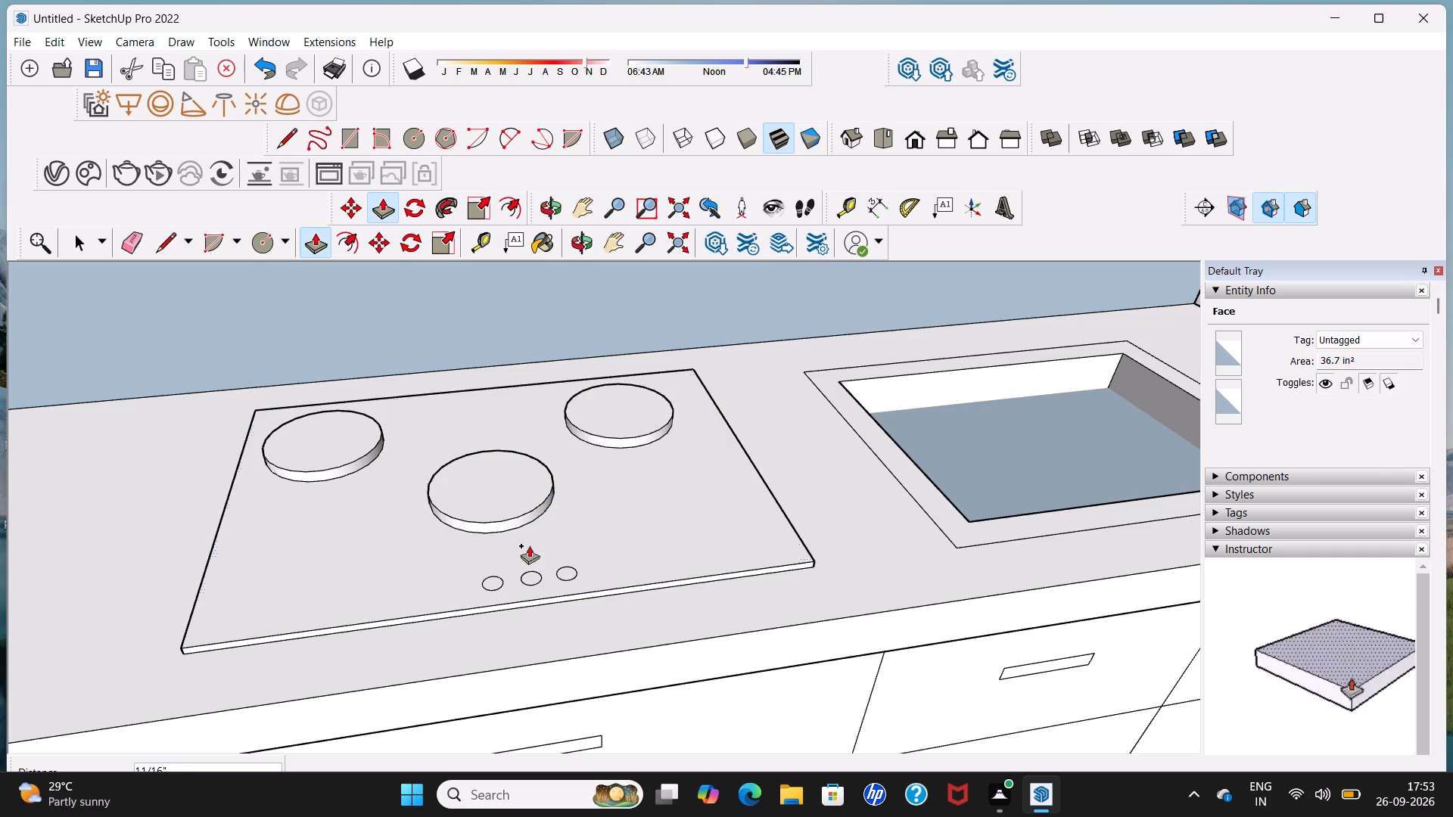
Raise the three small knob circles along the cooktop's front edge to a matching height of 3/8" with Push/Pull.
scroll(516, 619, up, 4)
scroll(425, 541, up, 4)
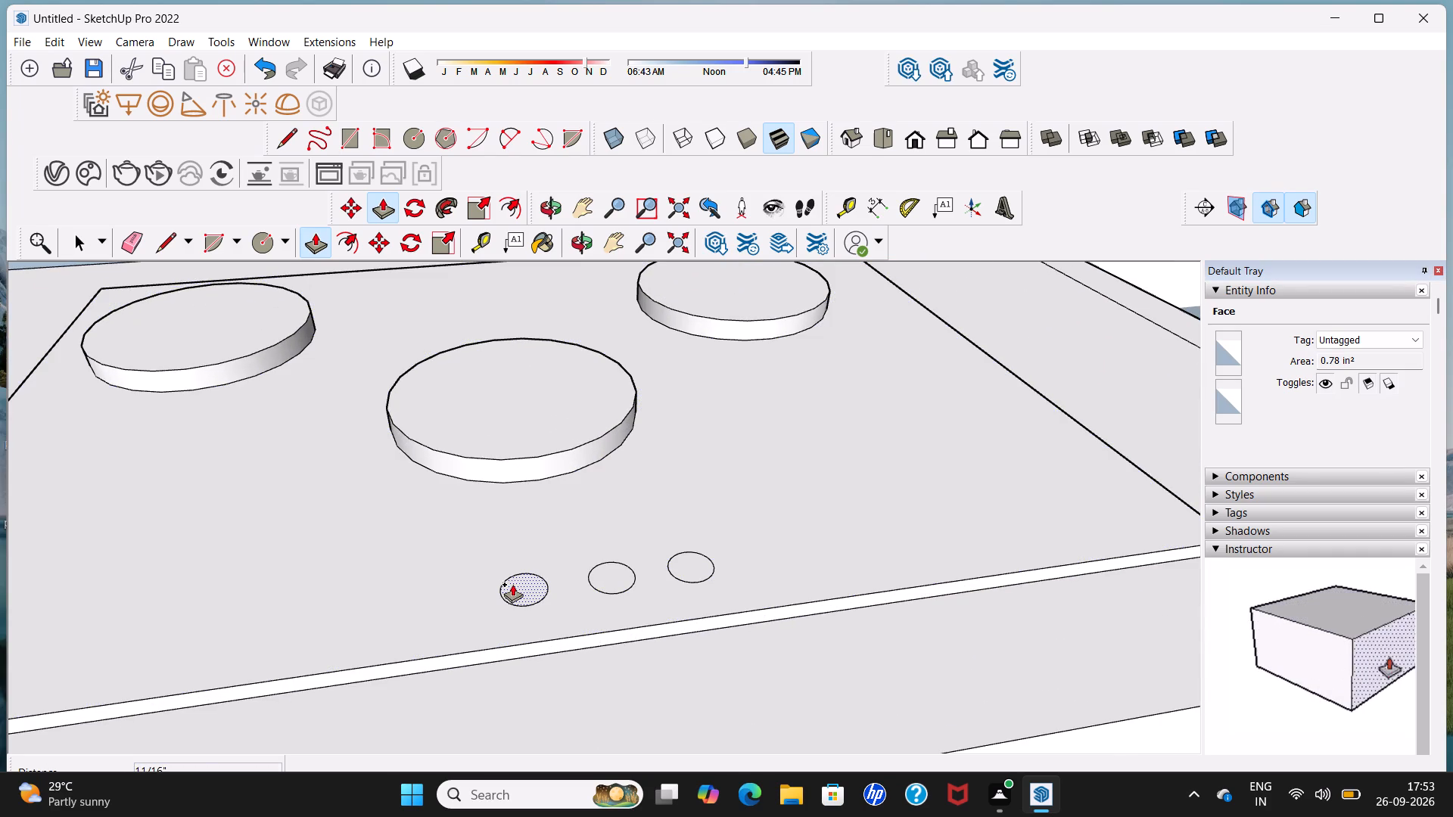
click(512, 584)
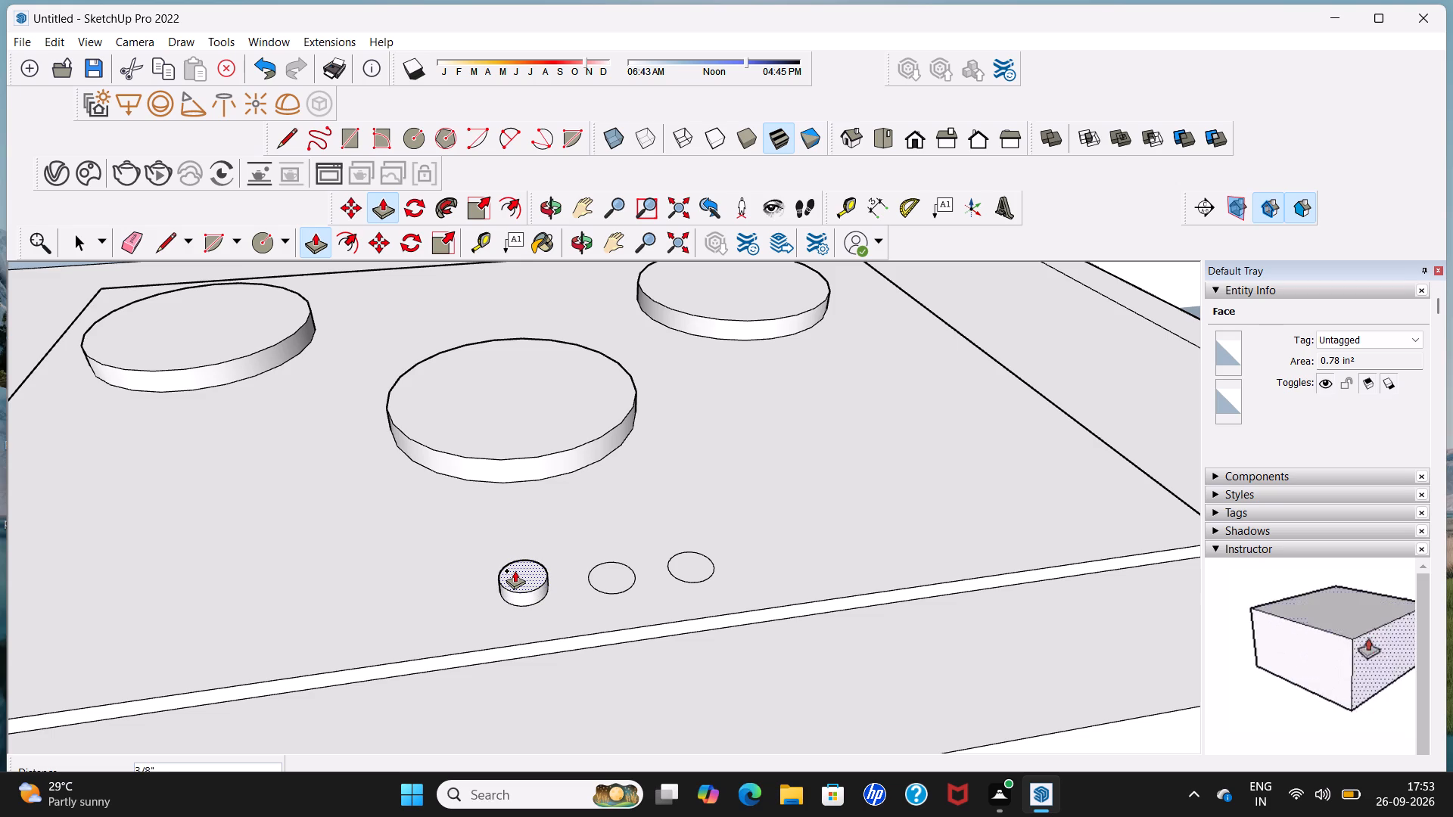
click(515, 570)
click(605, 573)
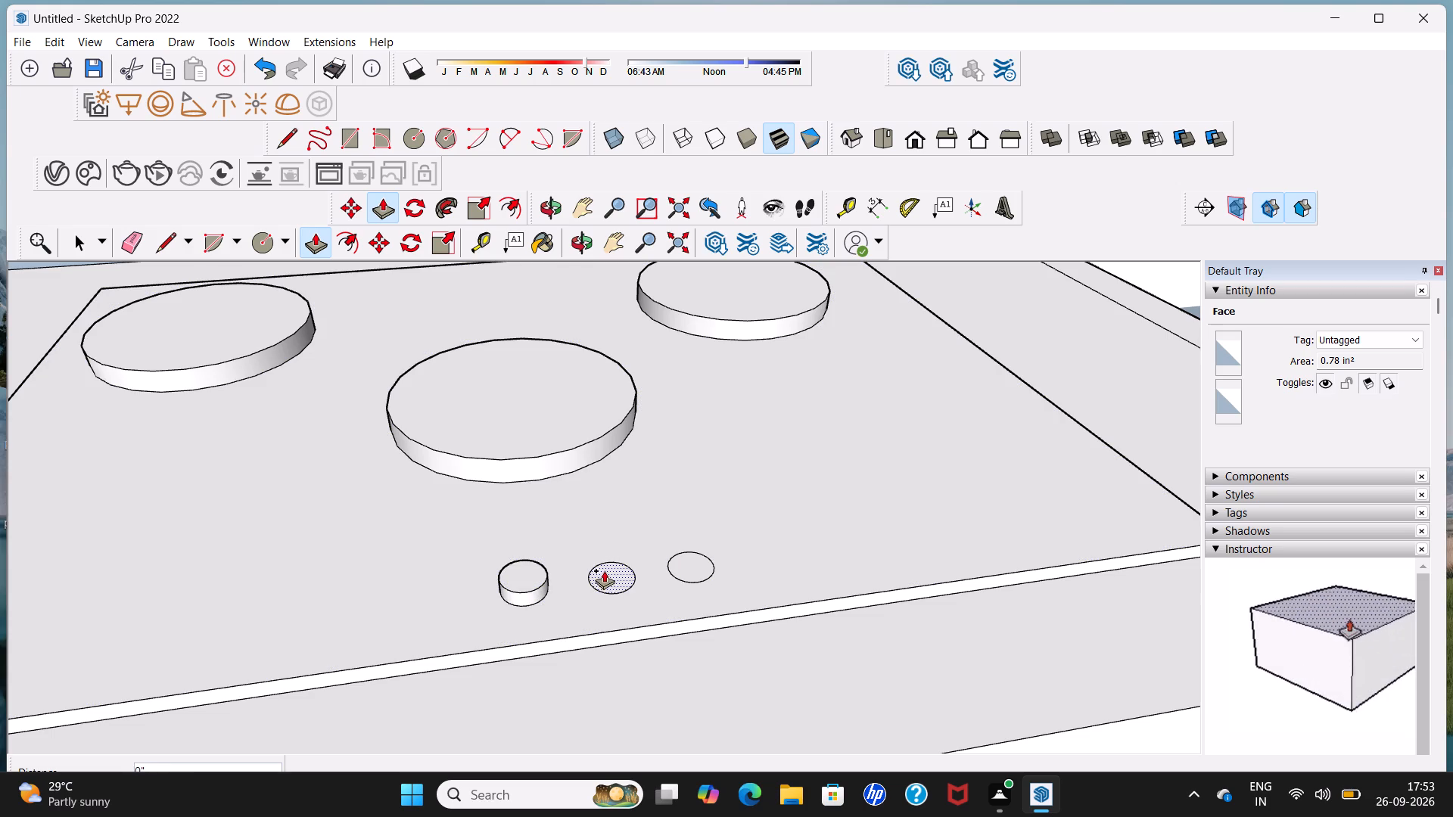
click(535, 574)
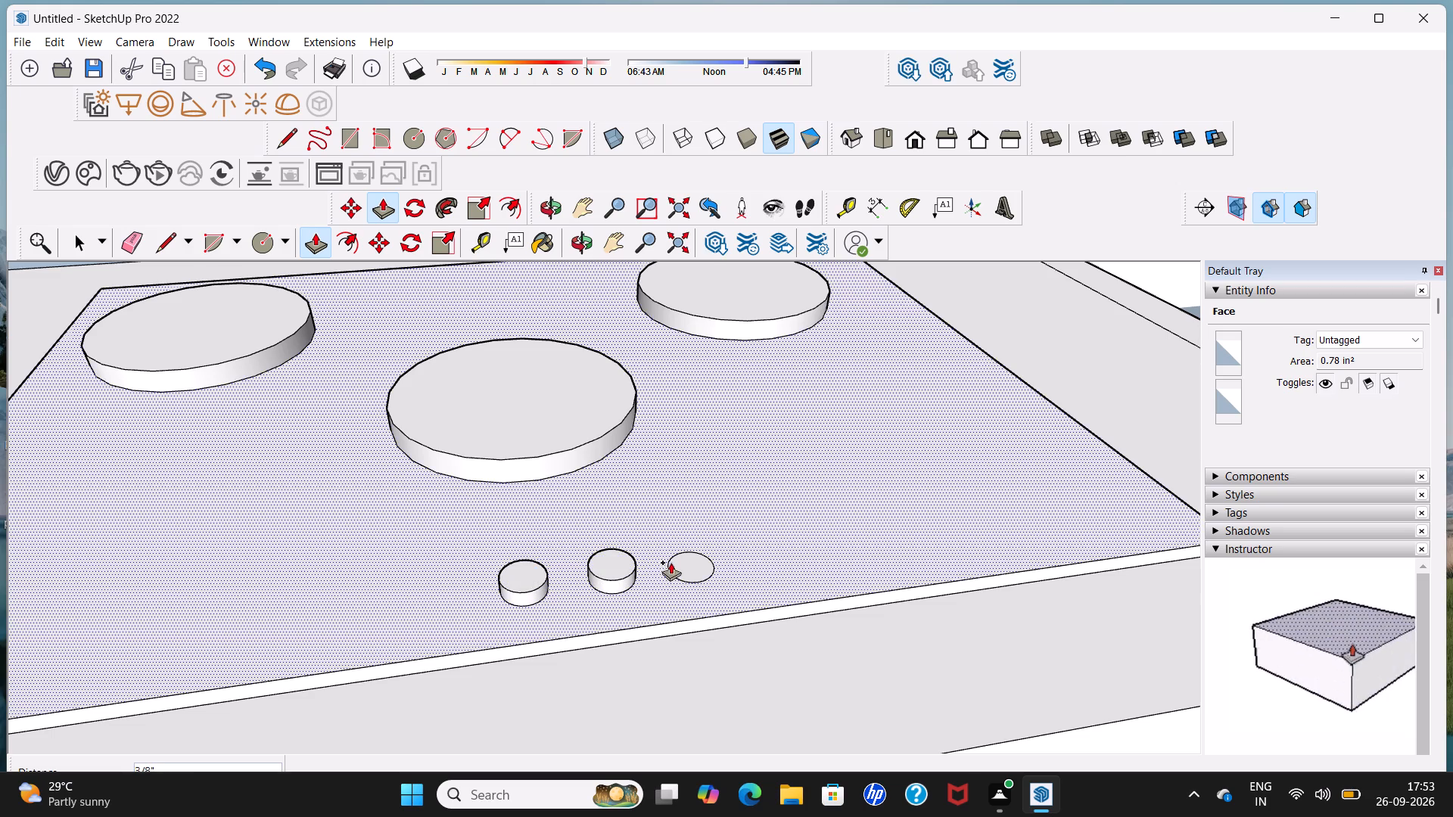
click(683, 564)
click(624, 561)
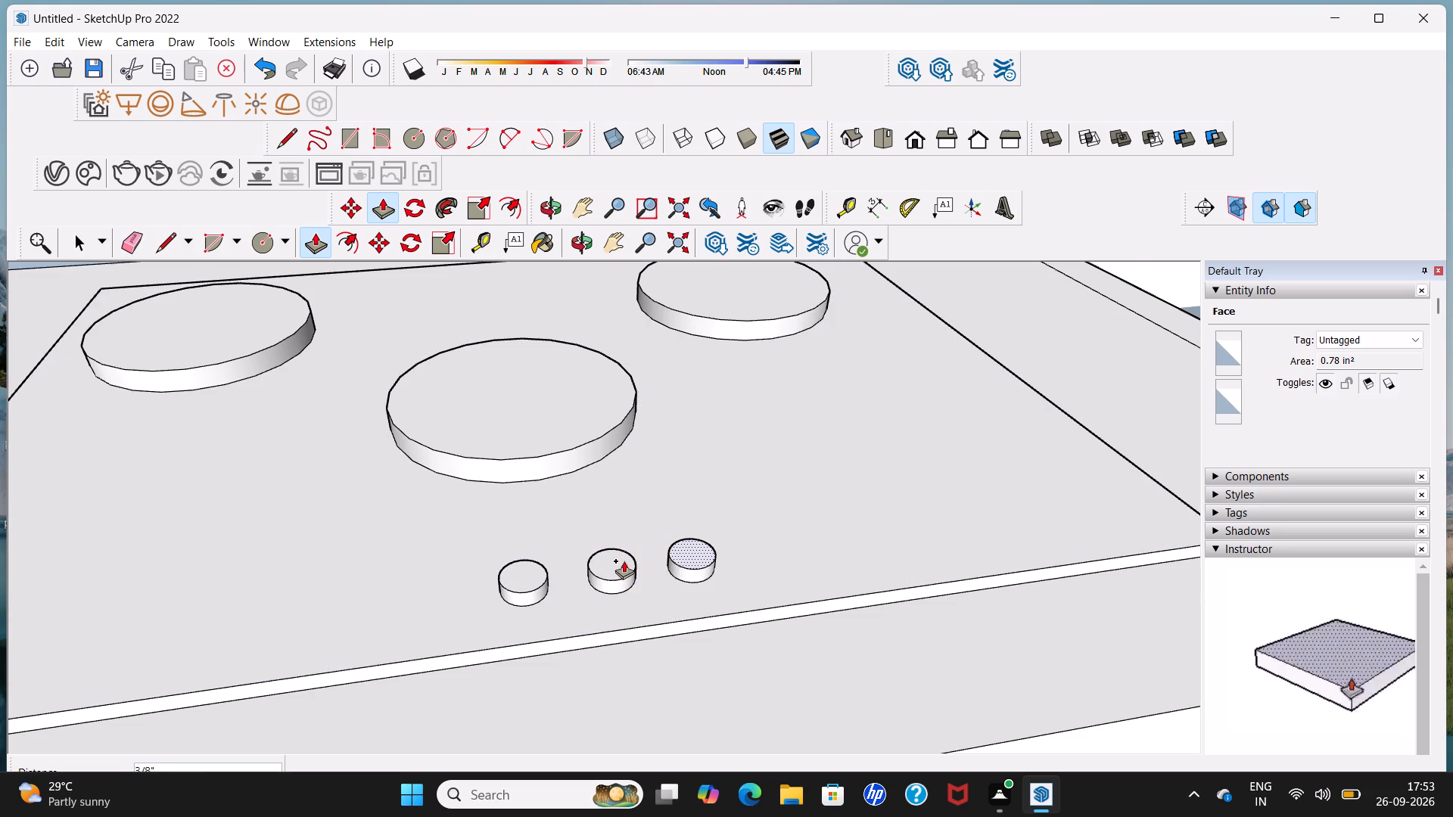
scroll(621, 565, down, 20)
scroll(621, 565, down, 8)
middle_drag(613, 597, 605, 597)
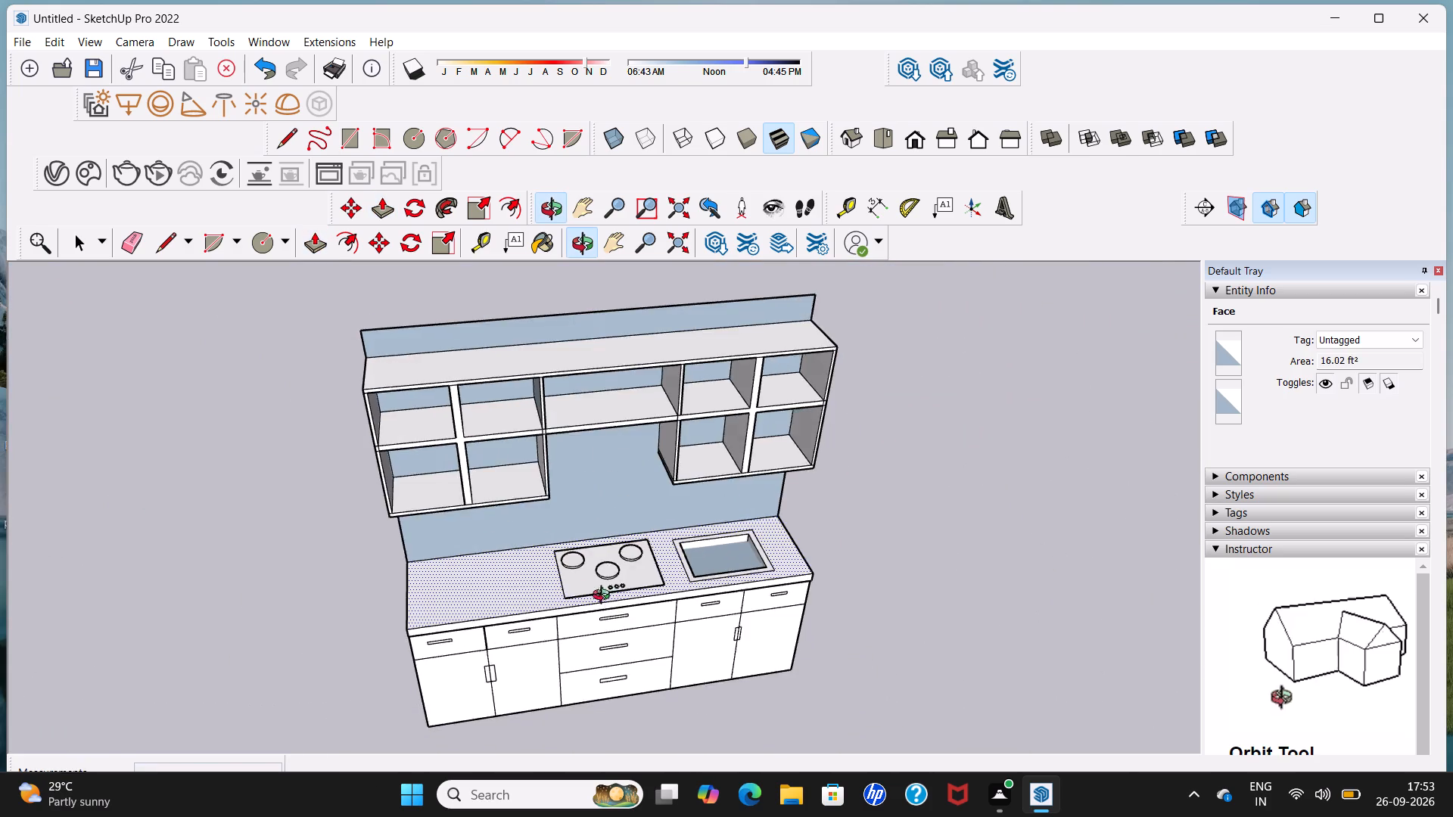
middle_drag(605, 597, 482, 546)
middle_drag(487, 601, 550, 496)
scroll(560, 578, up, 2)
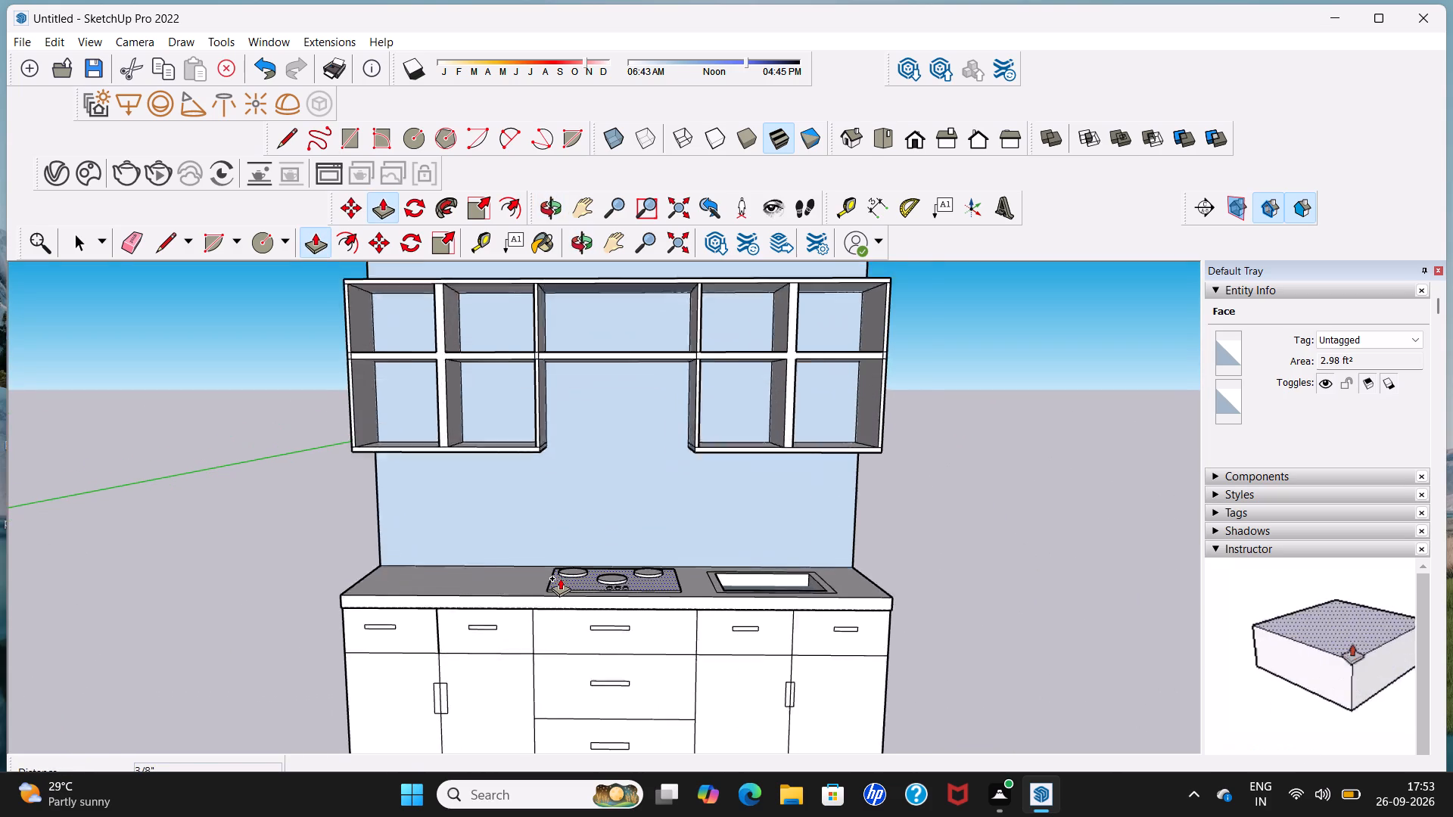
scroll(560, 578, up, 1)
scroll(560, 578, down, 4)
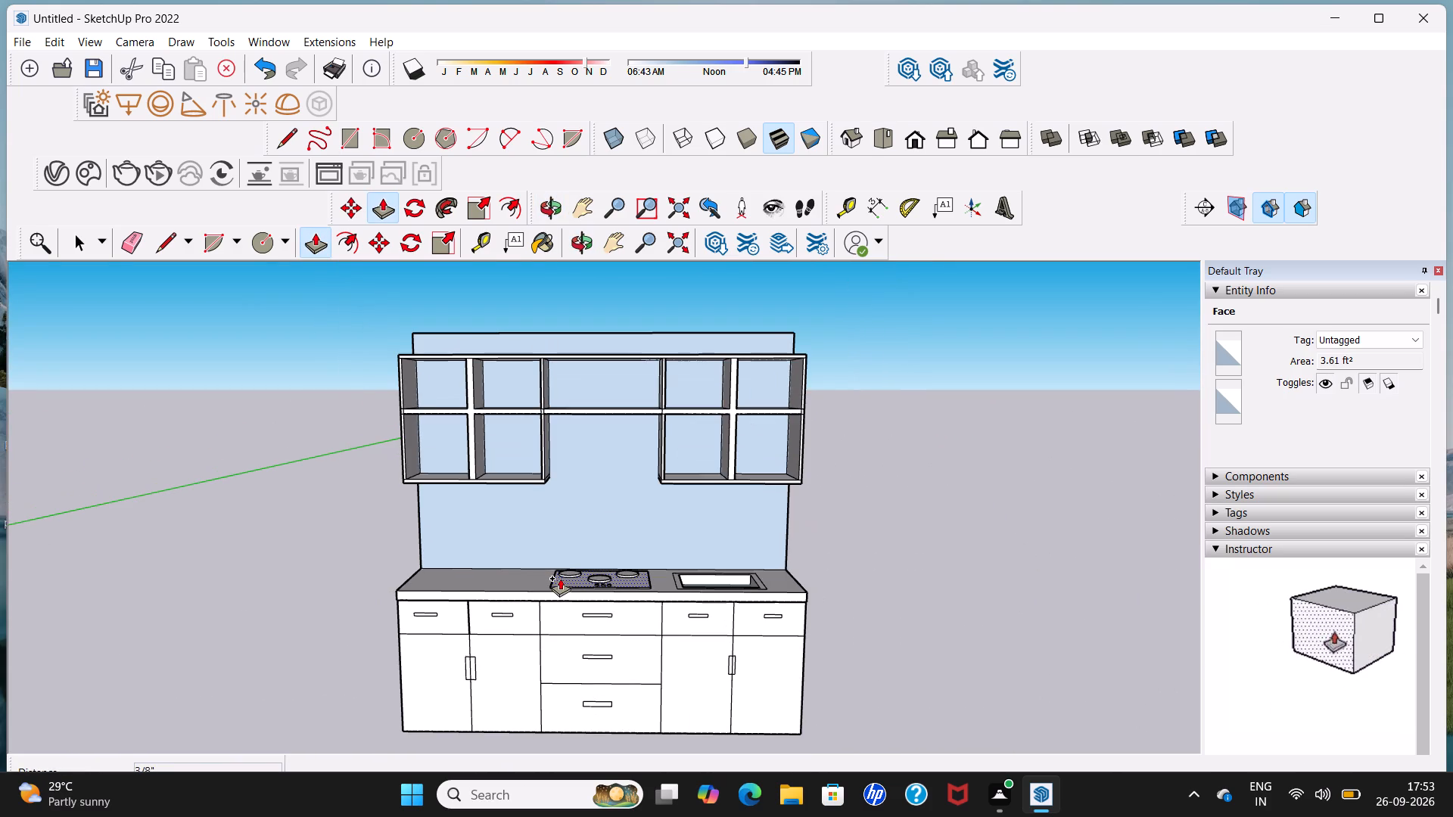
key(space)
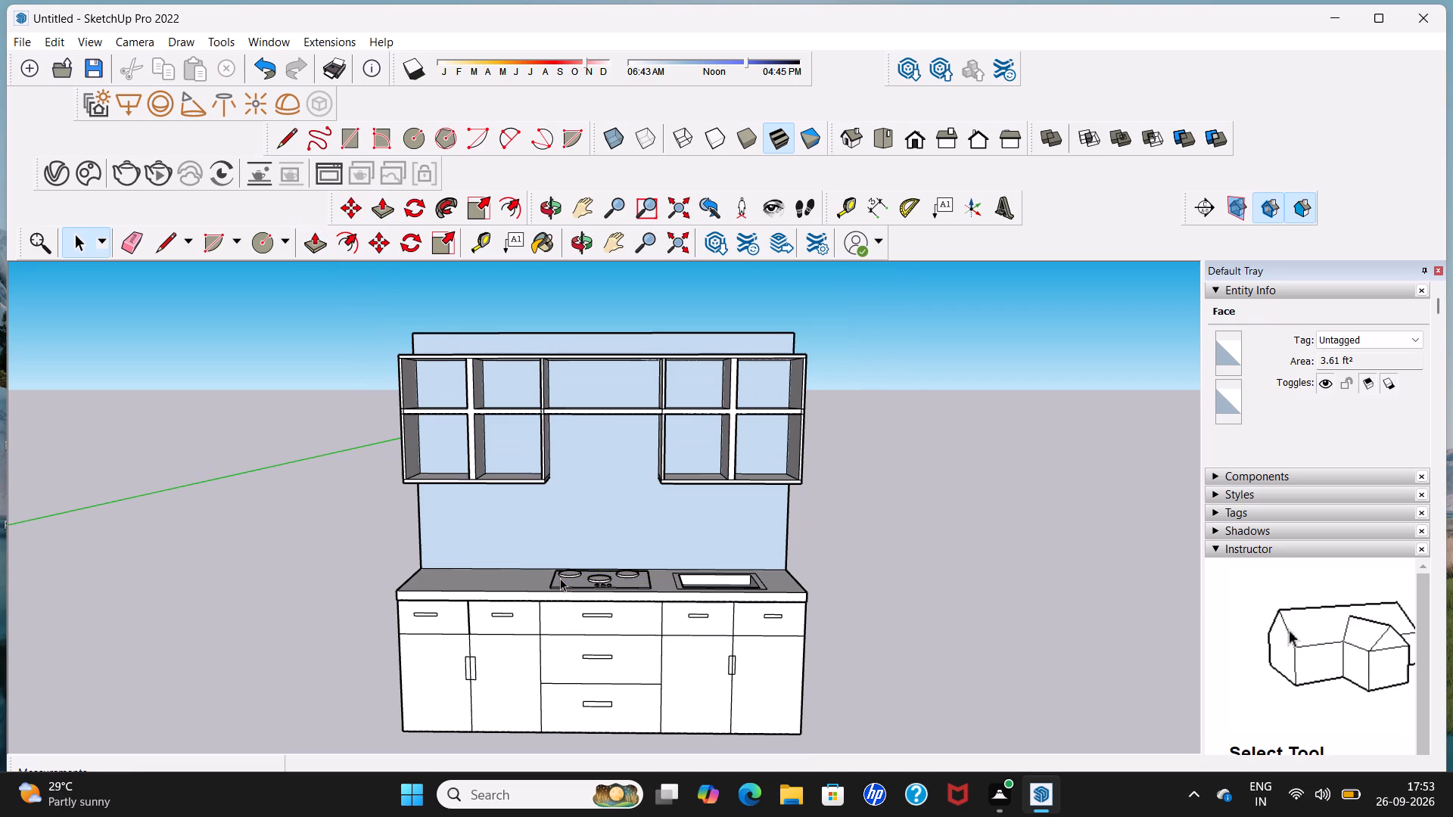
Draw a rectangle with the Line tool on the back wall below the middle shelf, about 8" wide and 12 9/16" tall.
middle_drag(560, 578, 555, 467)
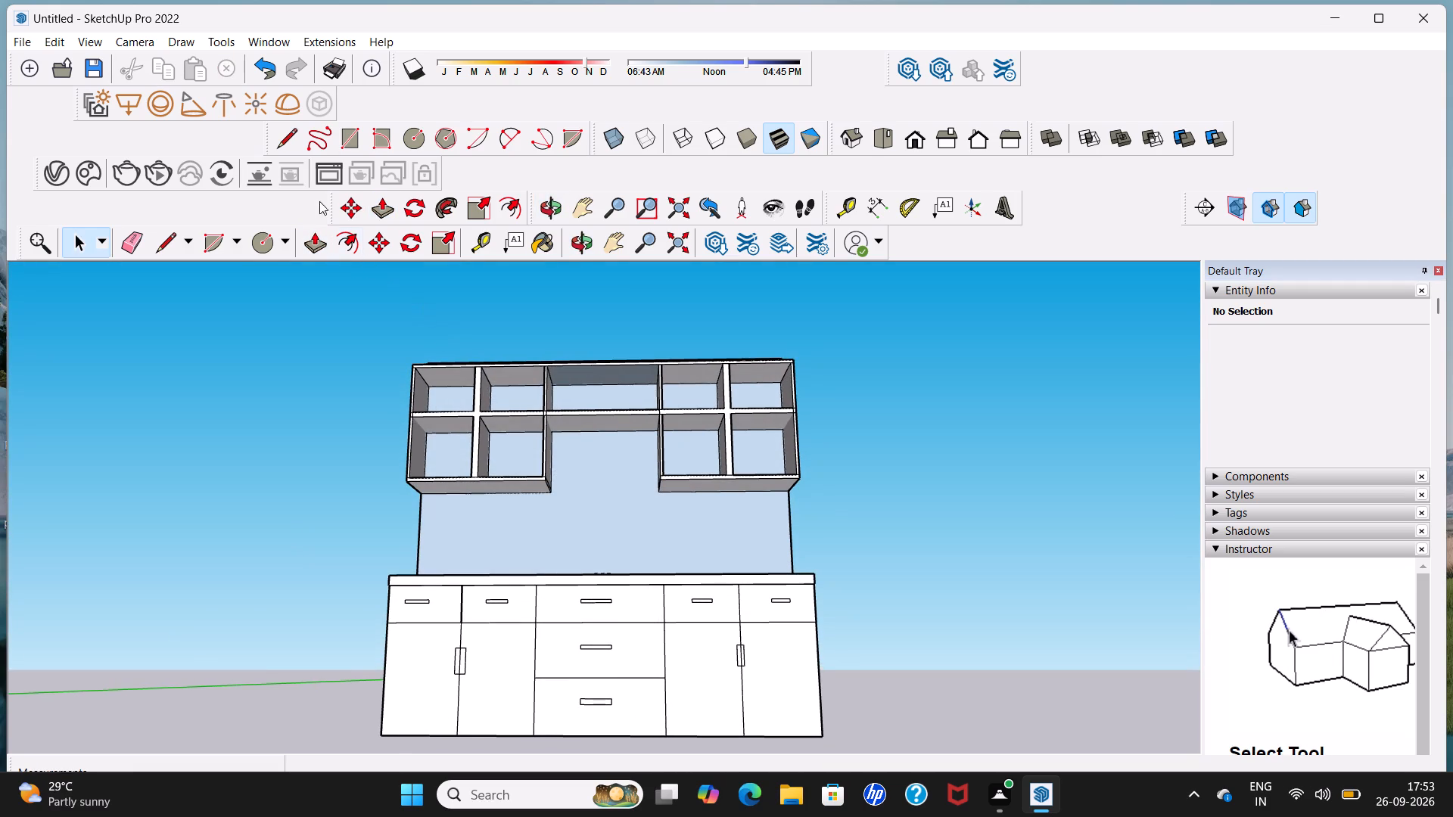
click(286, 134)
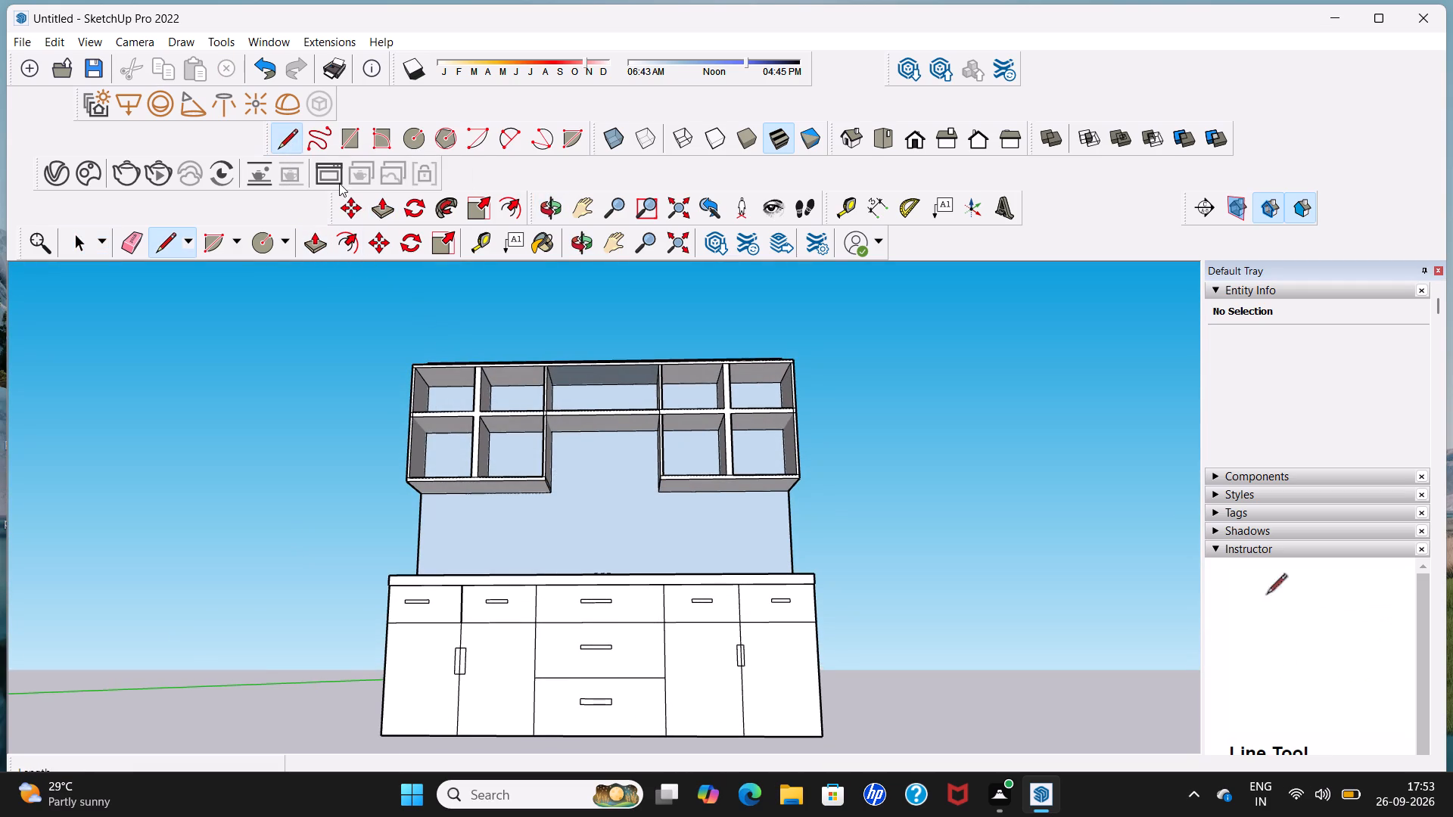
scroll(595, 471, up, 6)
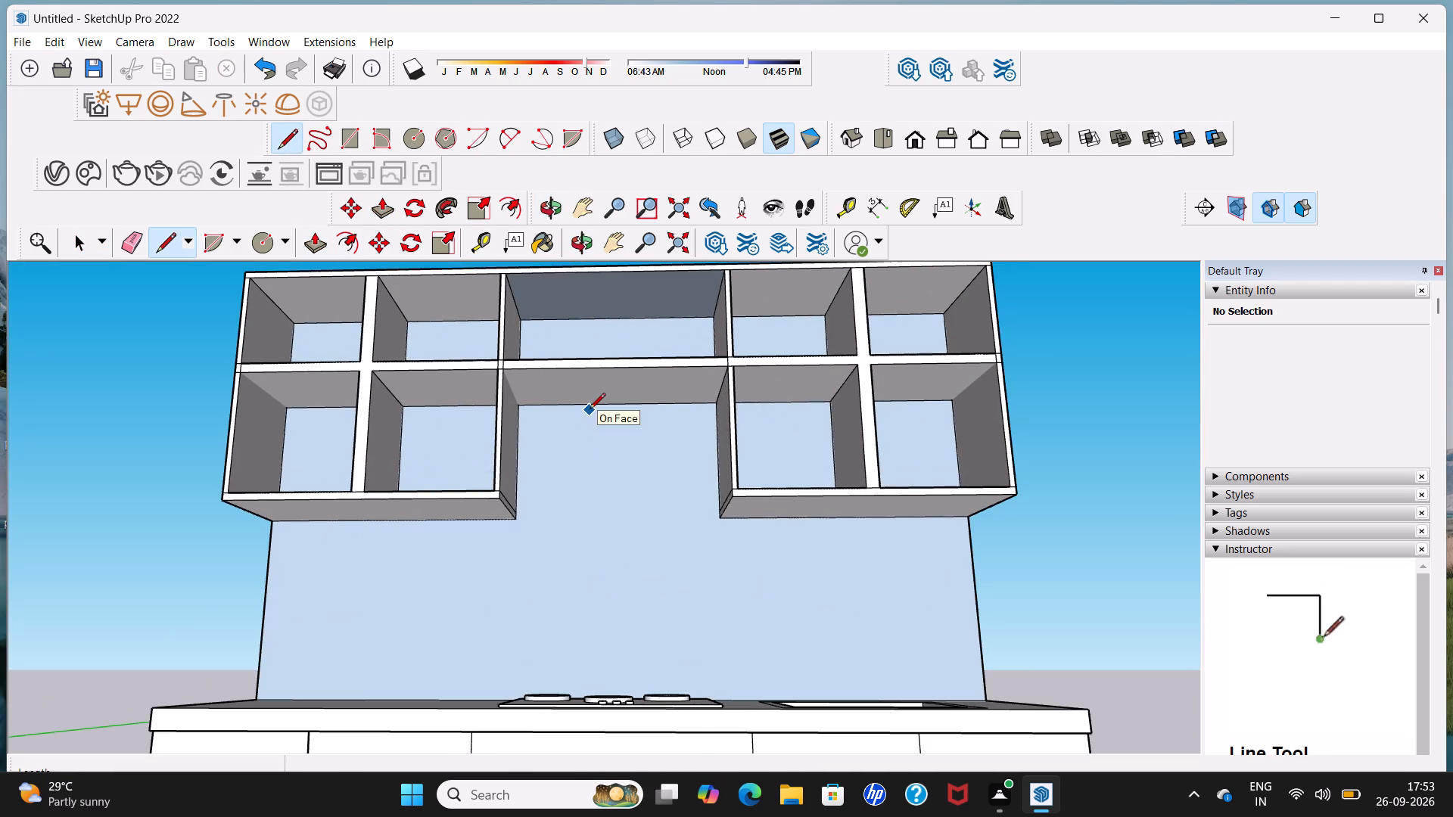
click(590, 407)
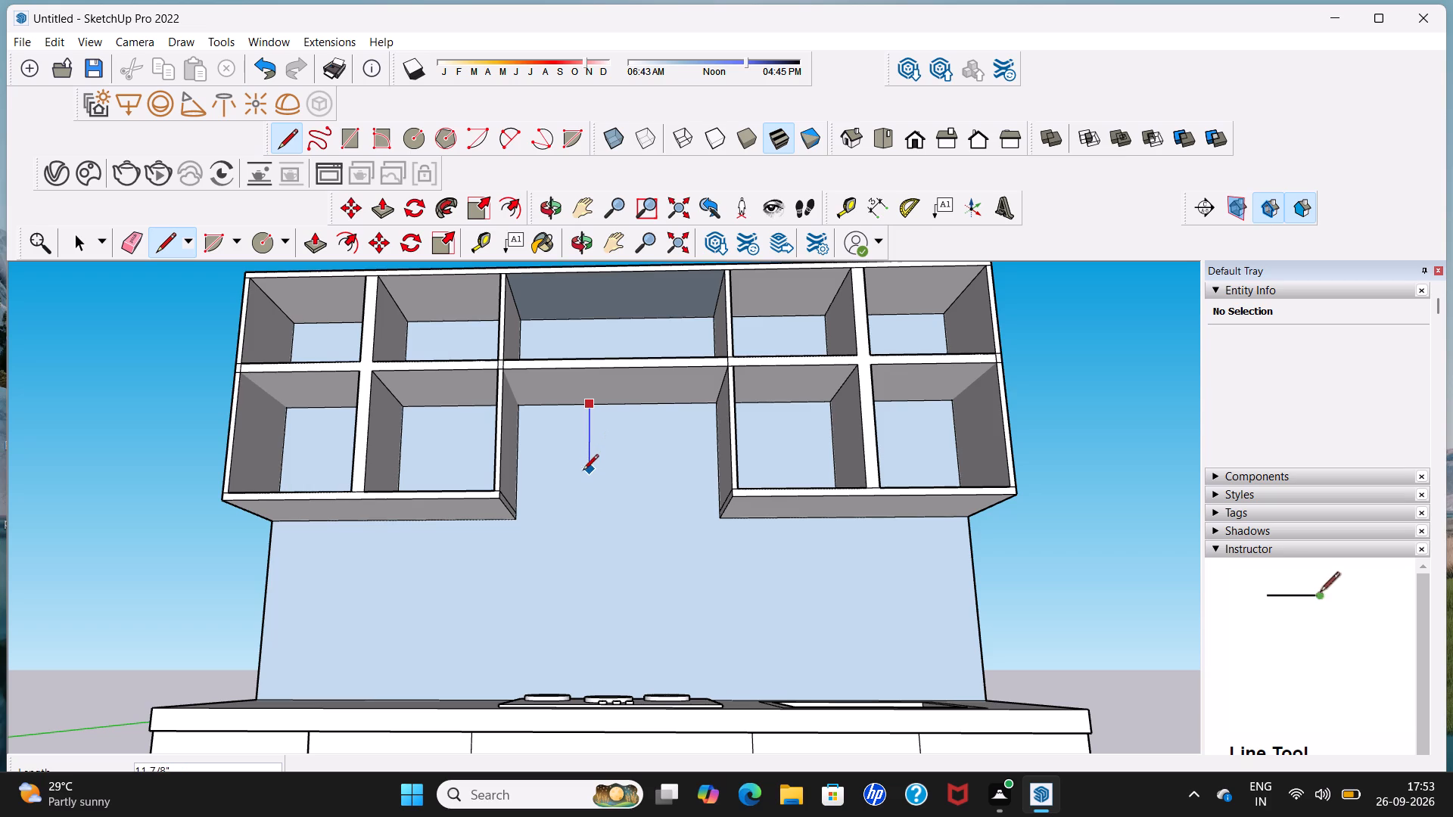
click(583, 473)
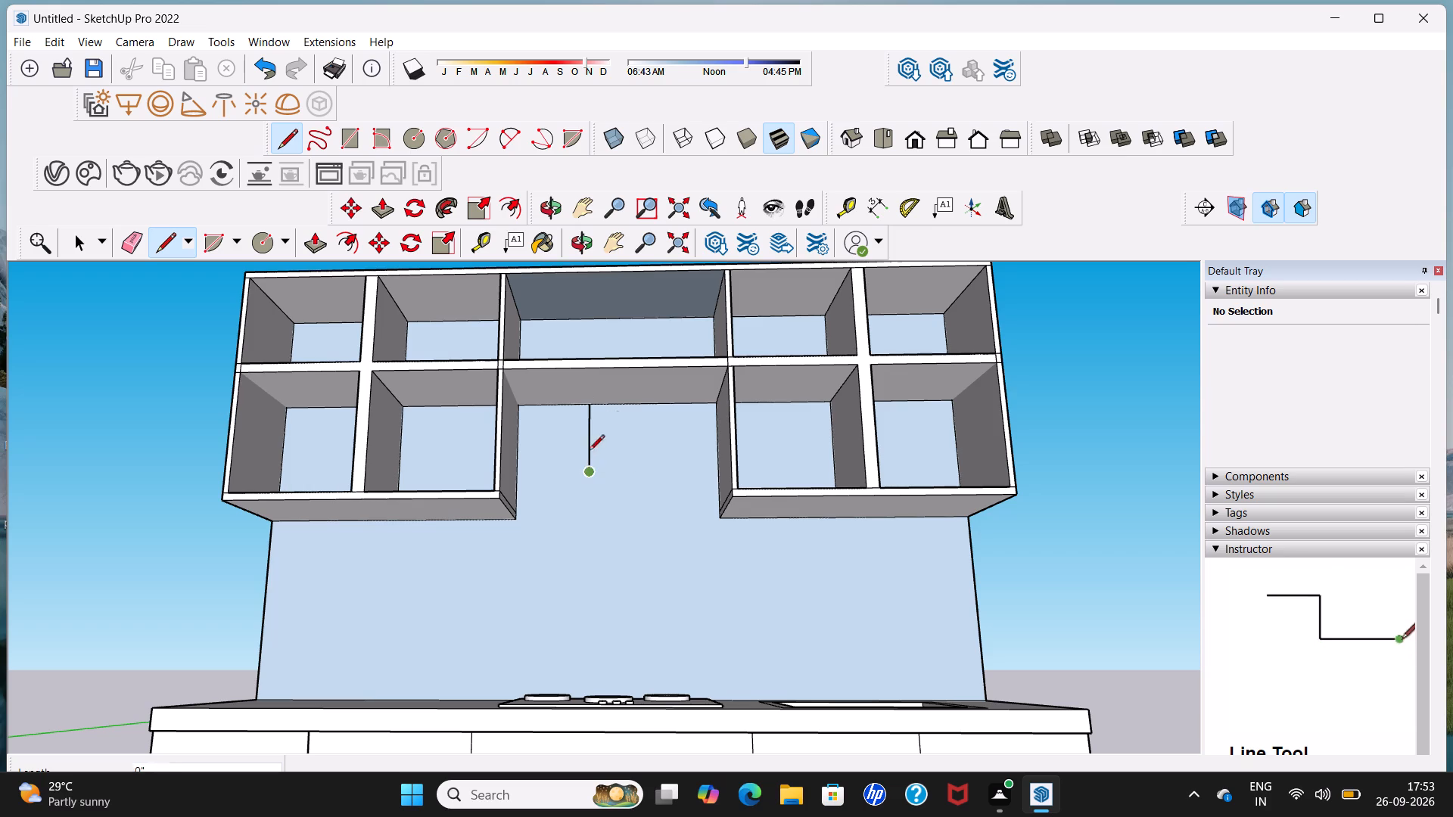
click(636, 464)
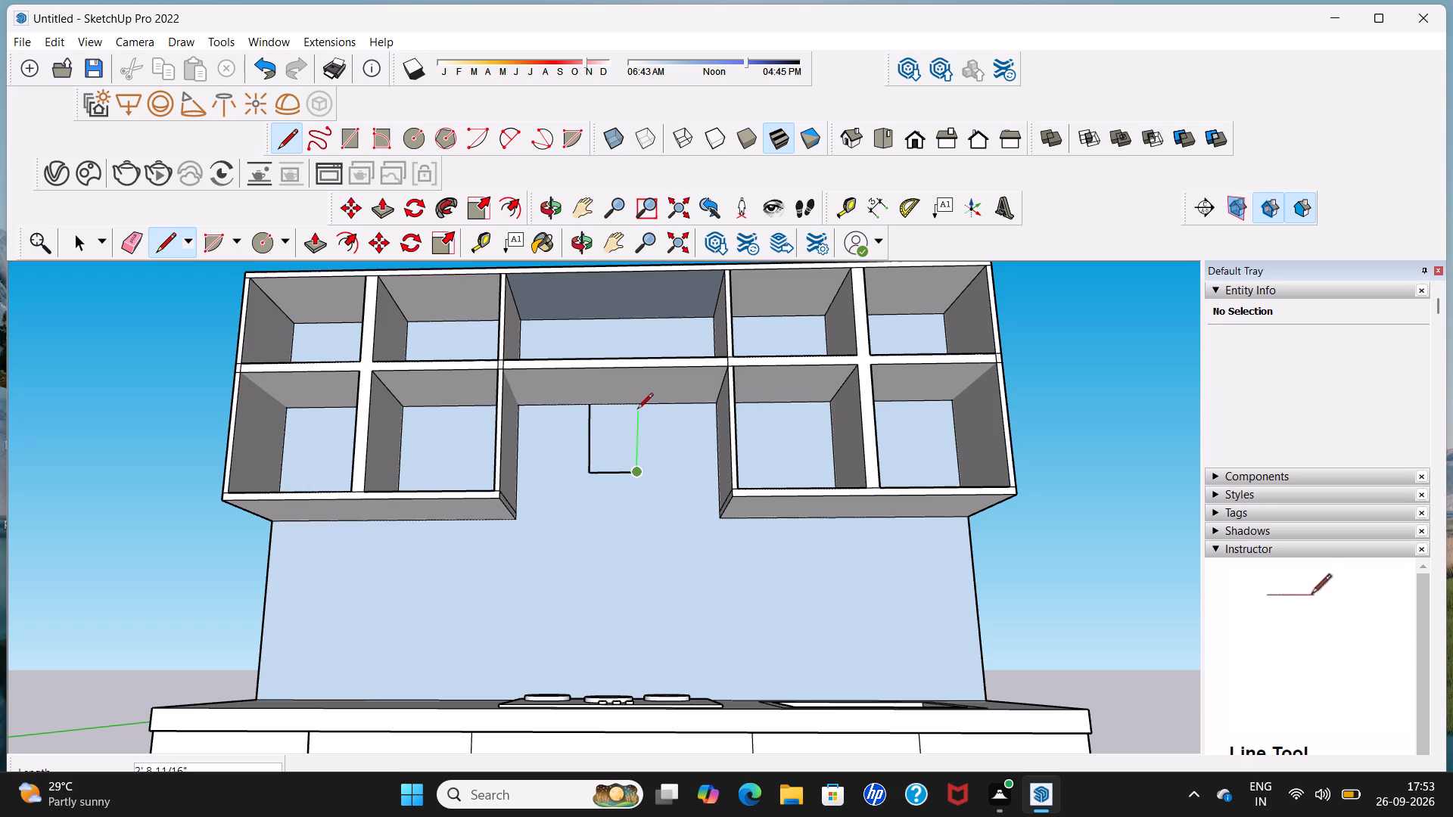
click(637, 408)
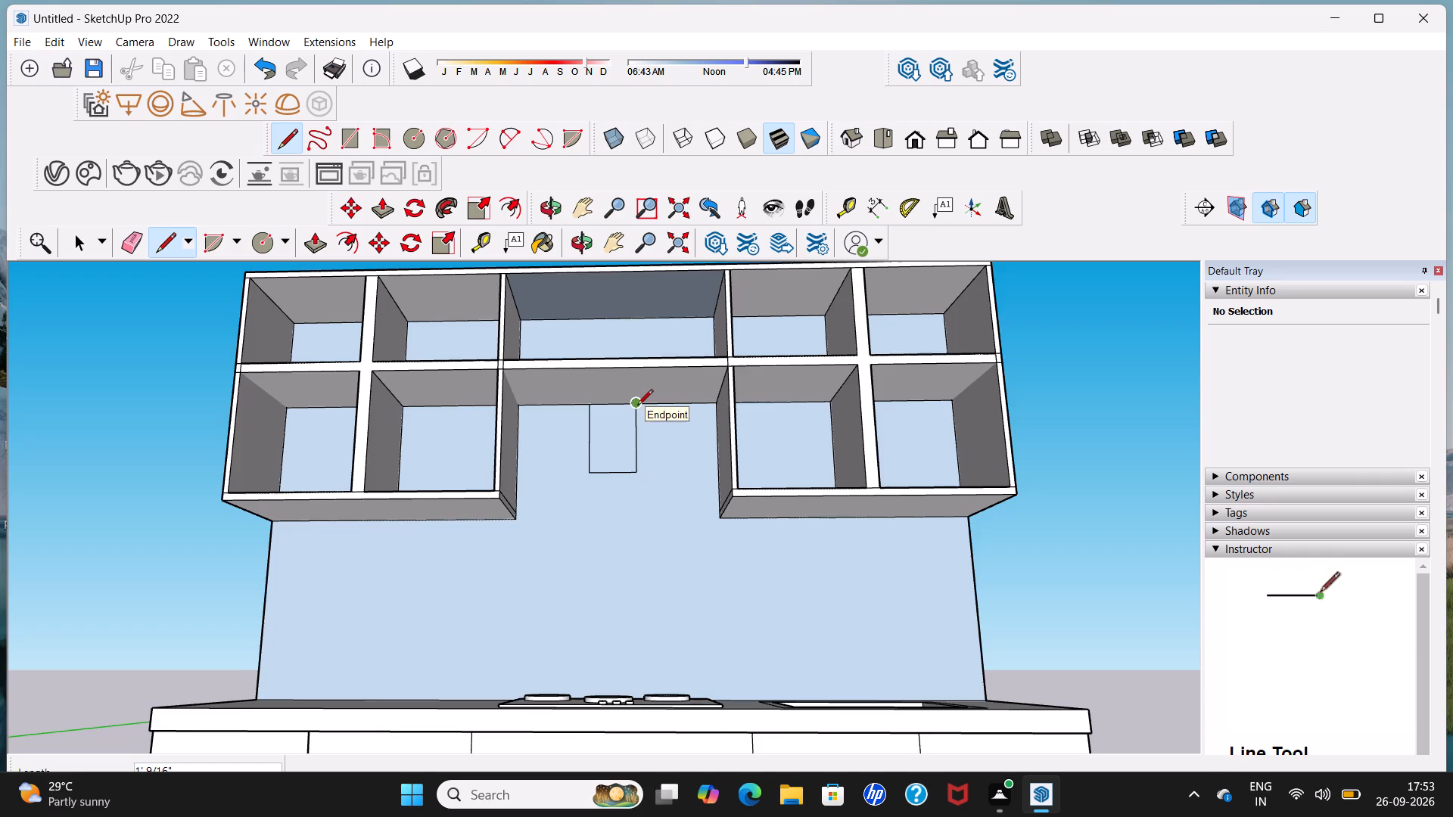
Draw a flared trapezoid below the rectangle on the back wall, with slanted sides about 11" long and a base about 2' wide.
middle_drag(637, 406, 637, 488)
scroll(637, 486, up, 1)
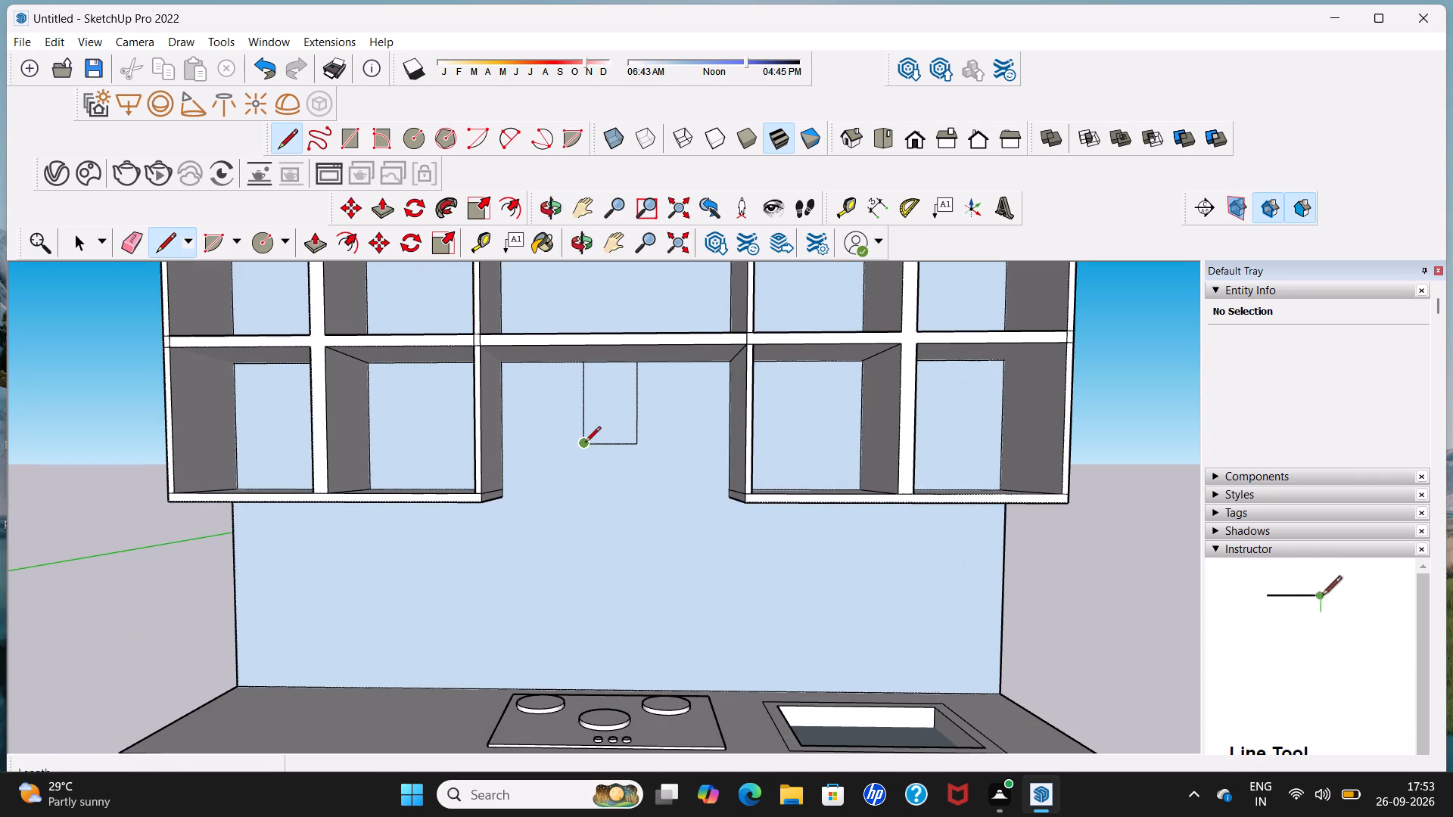
click(584, 443)
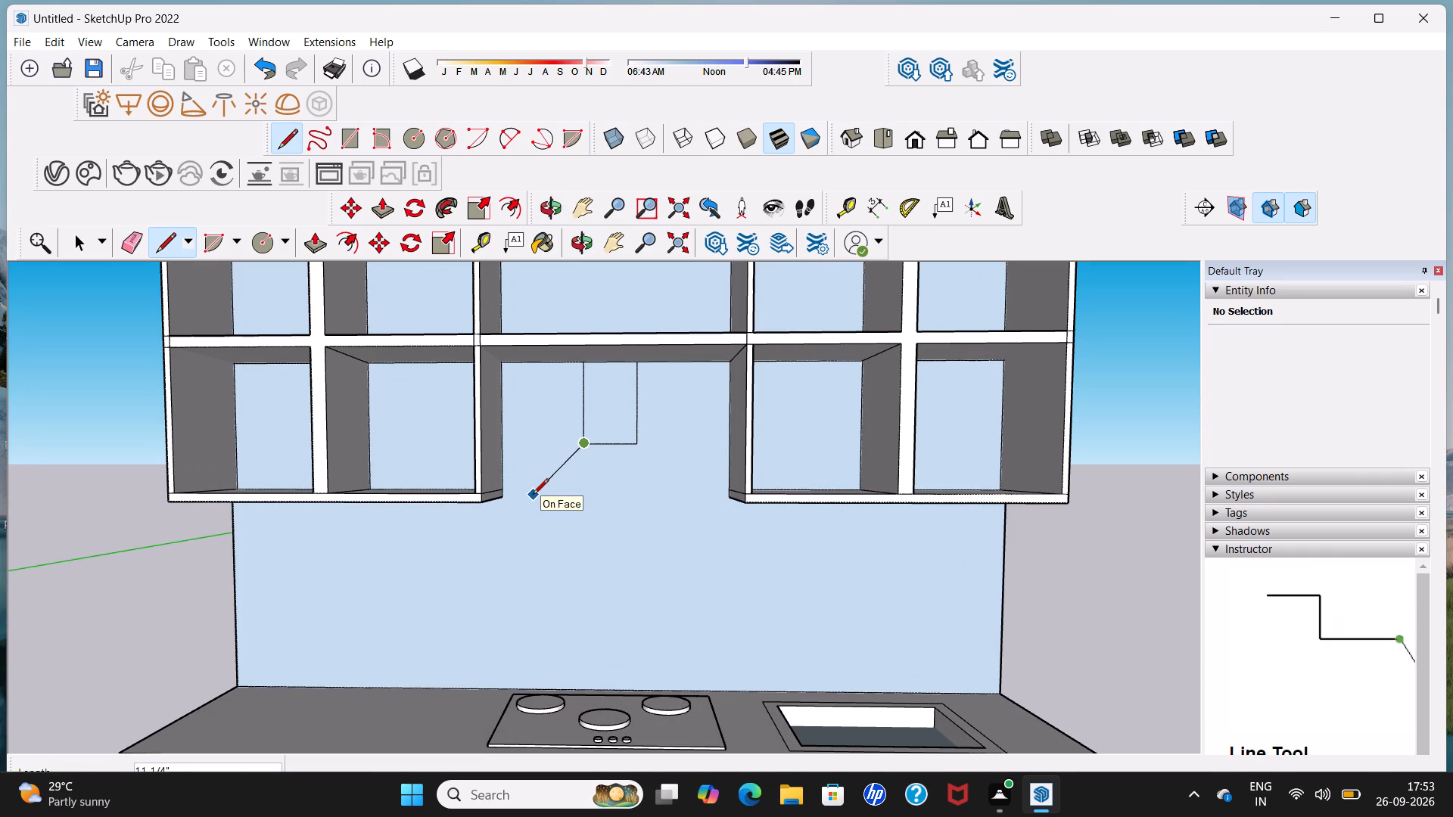
click(533, 495)
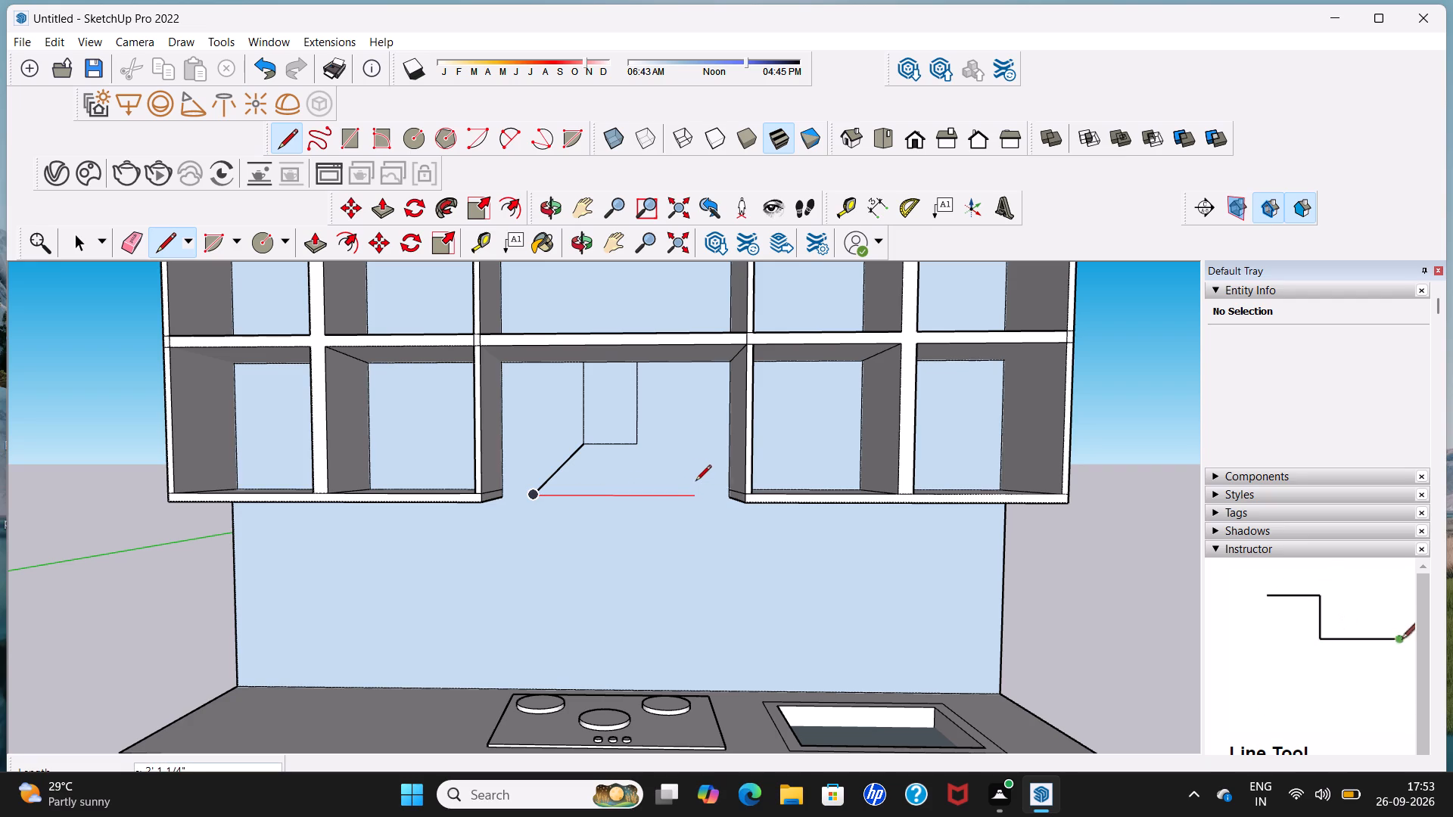
click(687, 484)
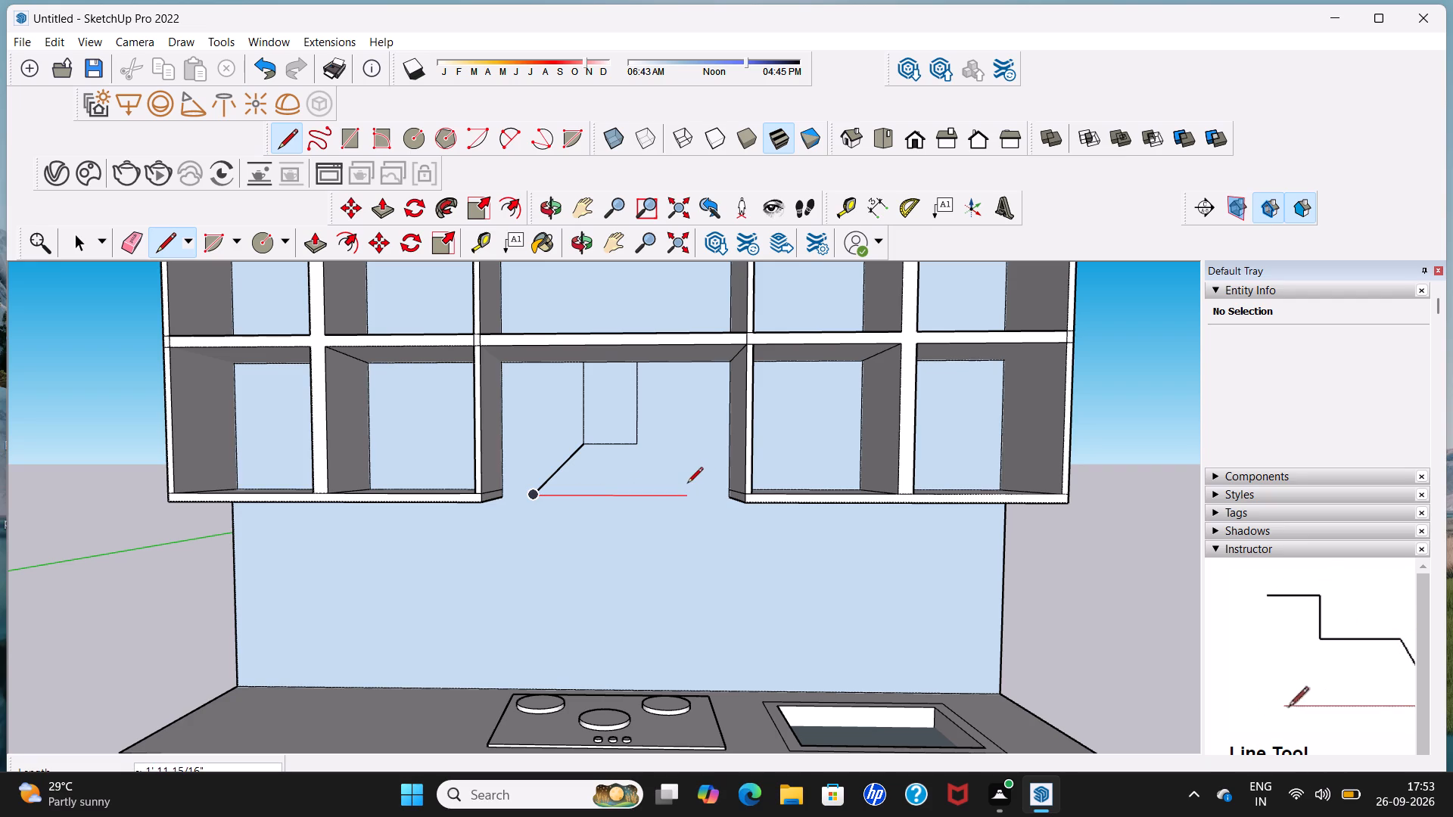
click(636, 450)
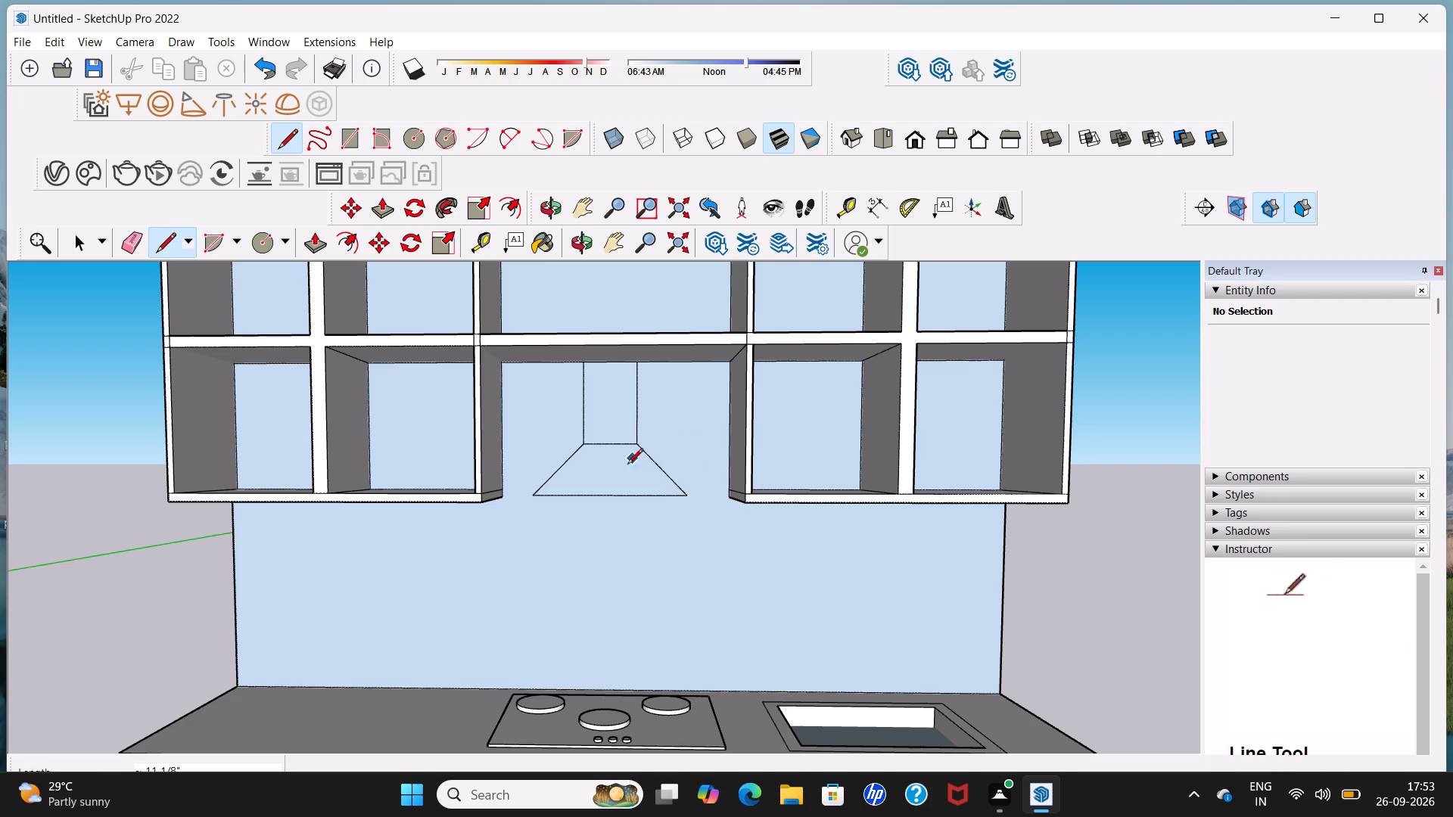
middle_drag(599, 488, 597, 508)
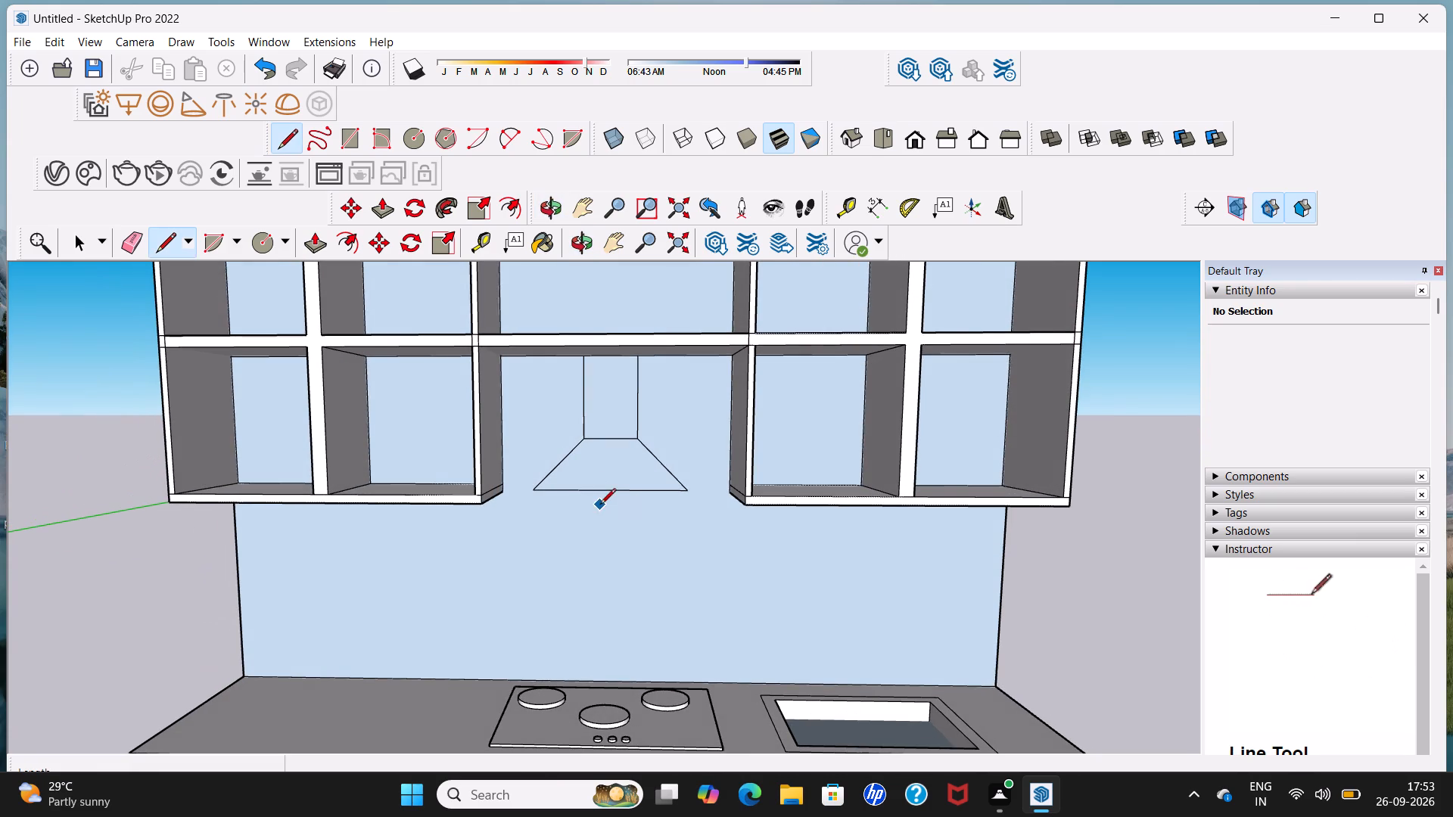
key(space)
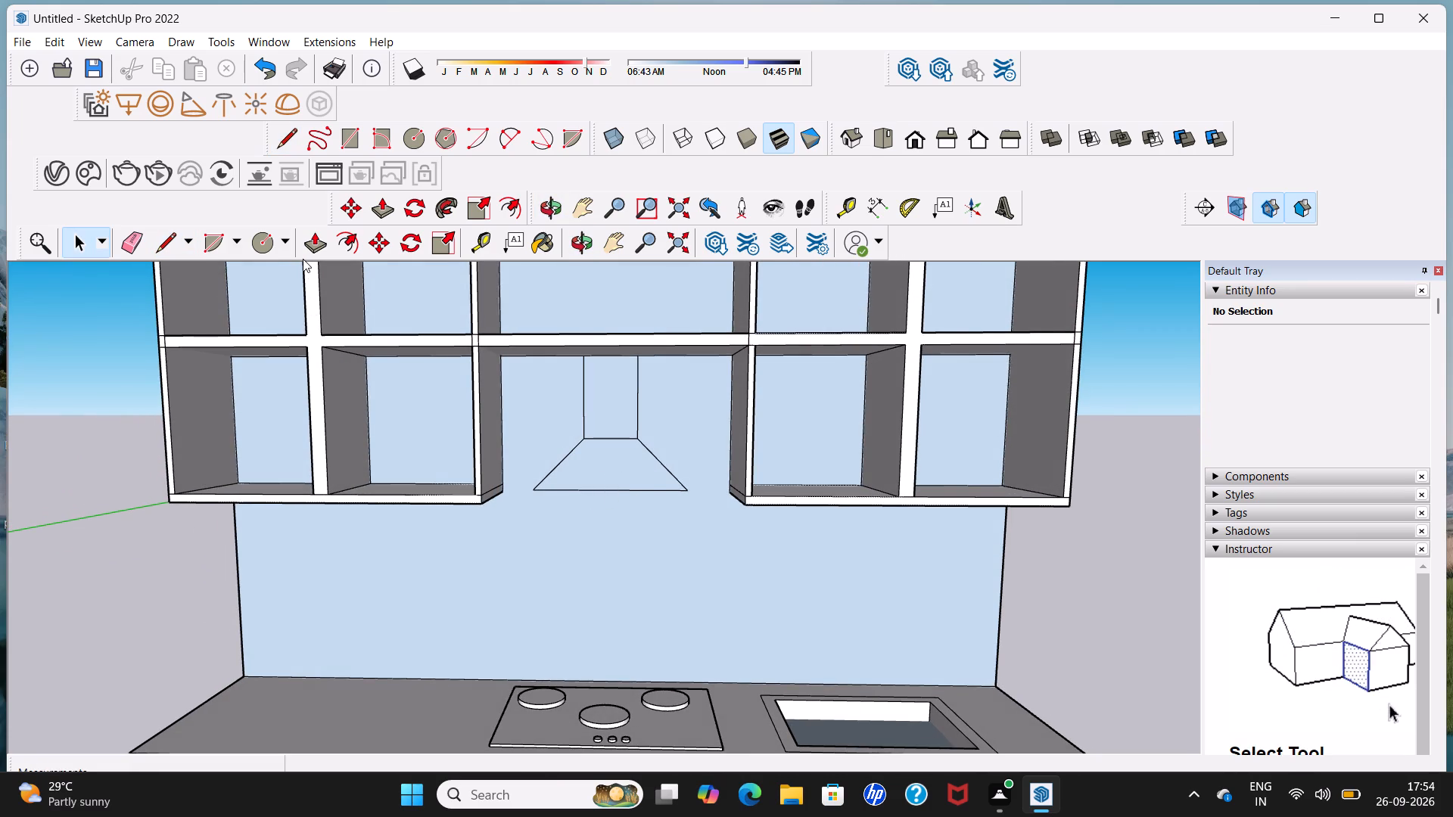
Extrude the rectangular duct face about 8 1/4" out from the back wall, and bring the trapezoid face out to match.
scroll(303, 259, down, 3)
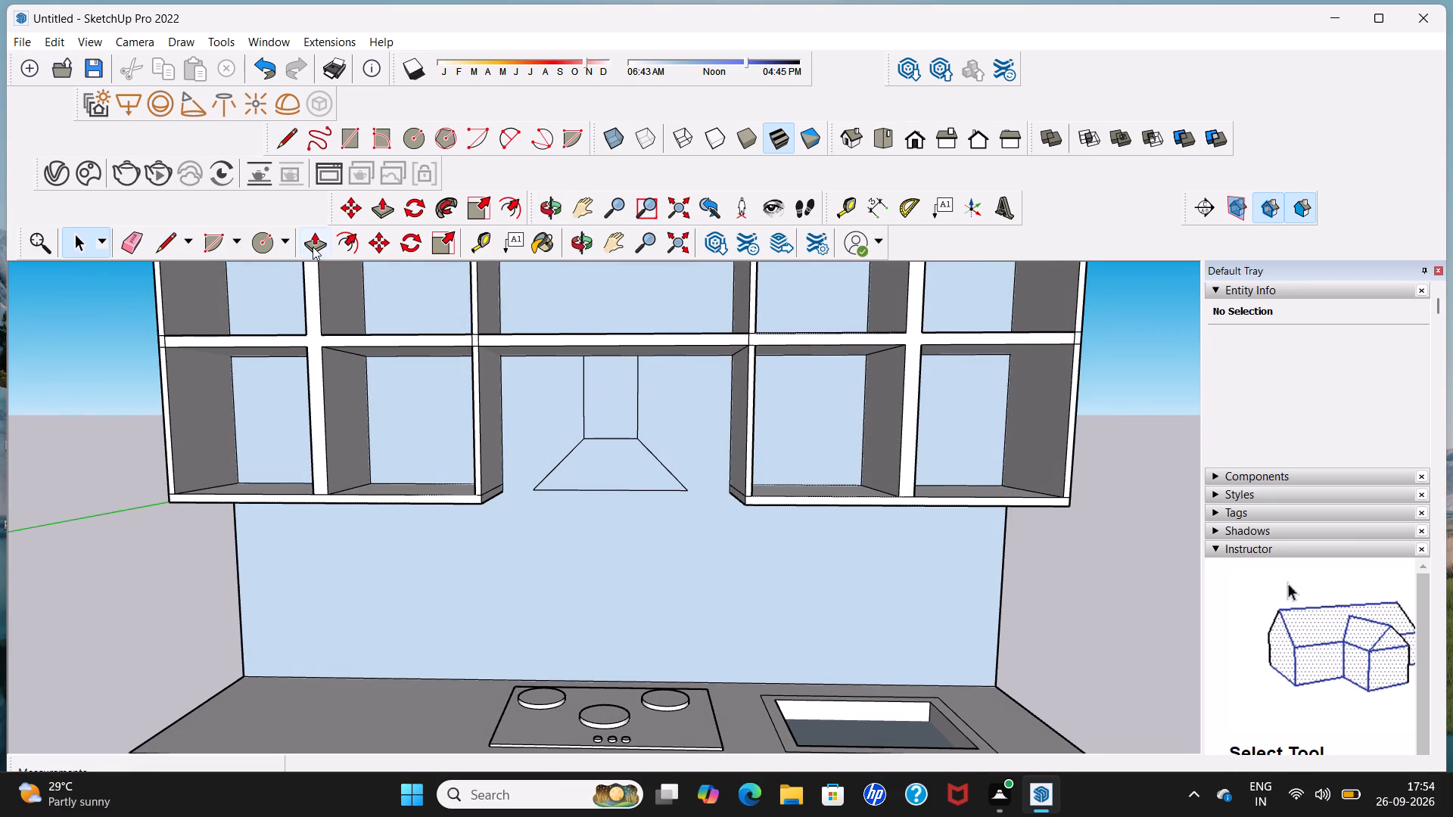
click(313, 247)
scroll(592, 364, up, 3)
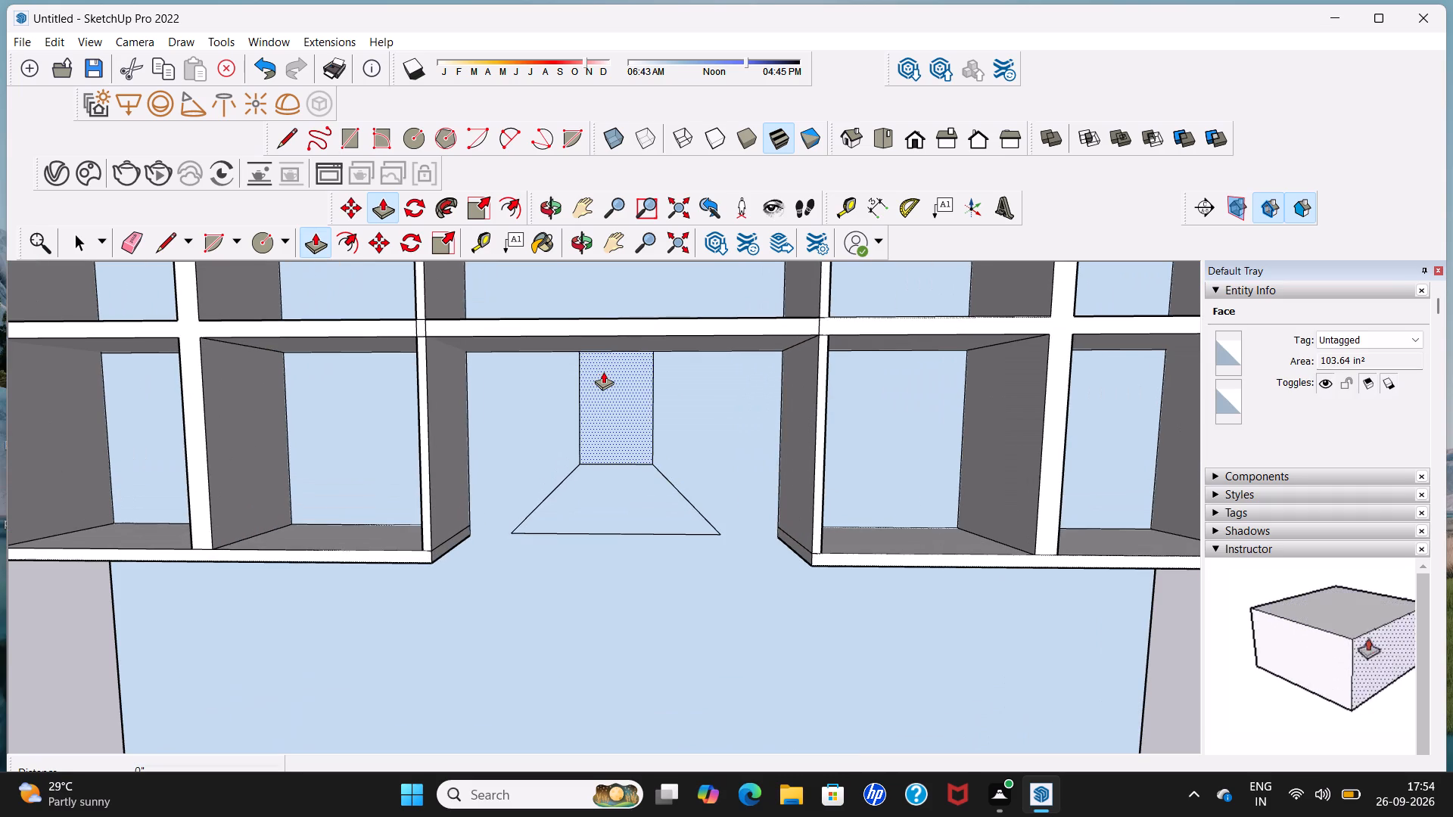
click(603, 371)
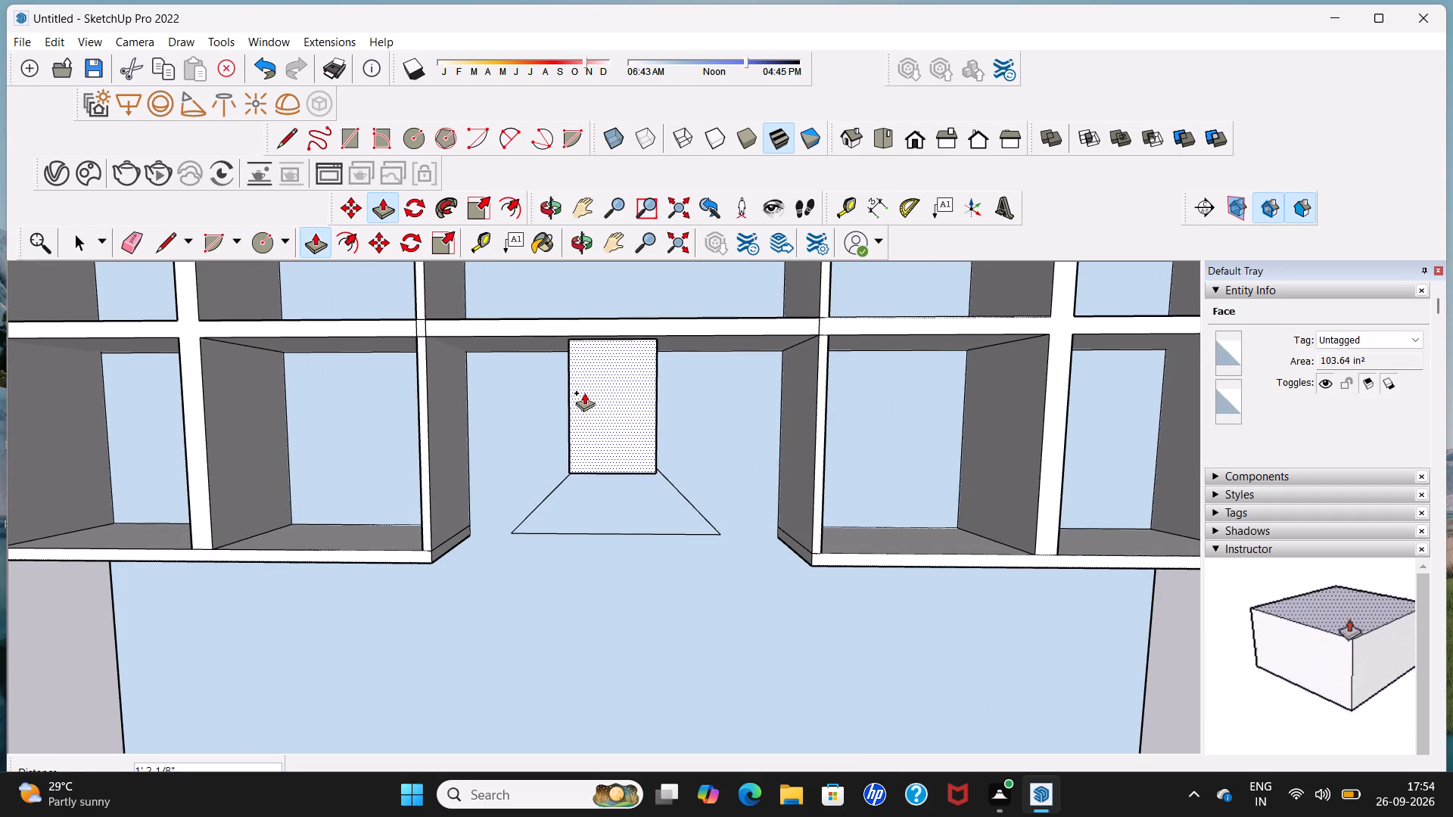
middle_drag(580, 387, 412, 442)
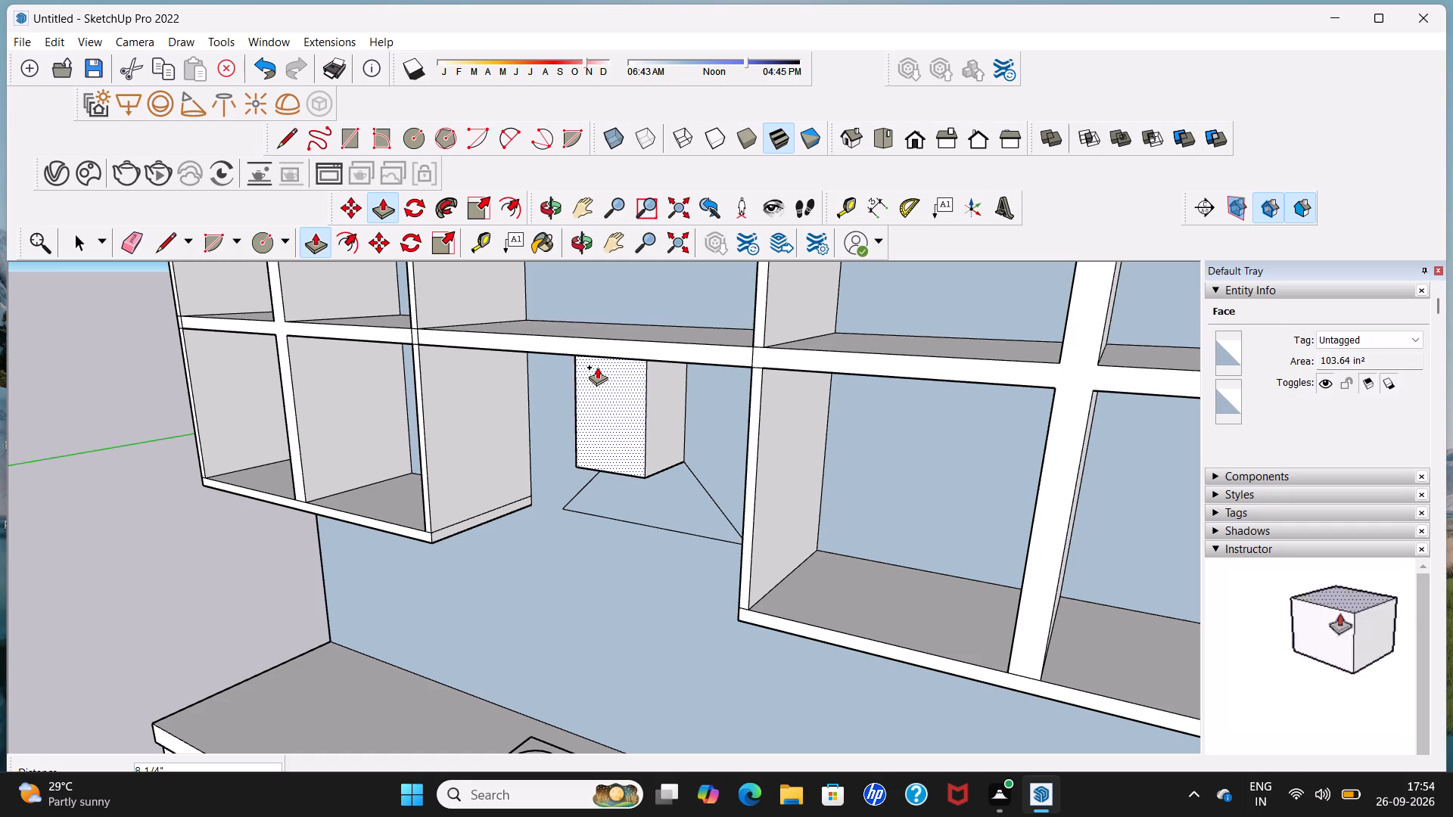
click(597, 367)
click(657, 502)
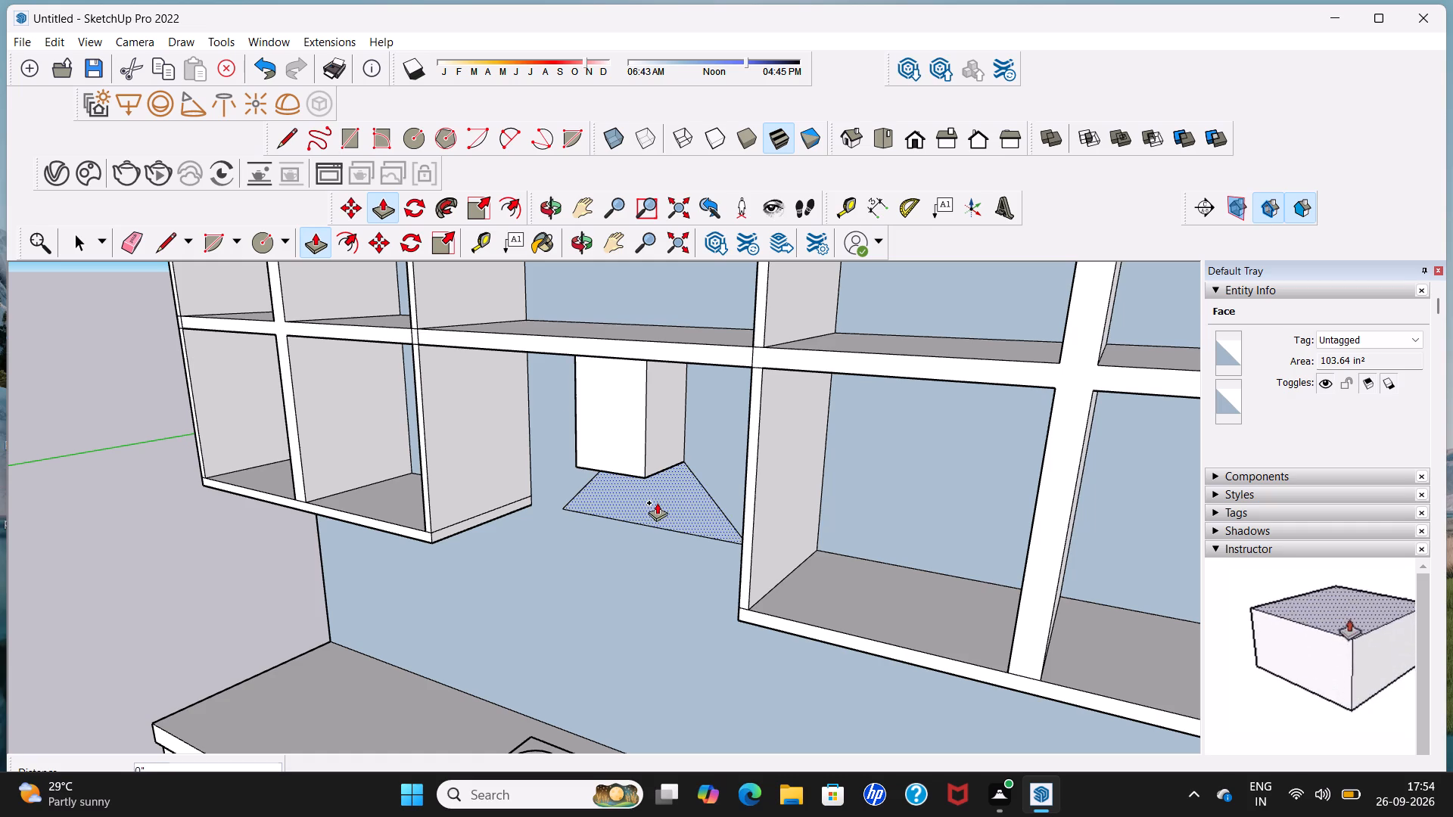
click(616, 463)
Examine the range hood and the whole kitchen unit from the front.
scroll(613, 433, down, 2)
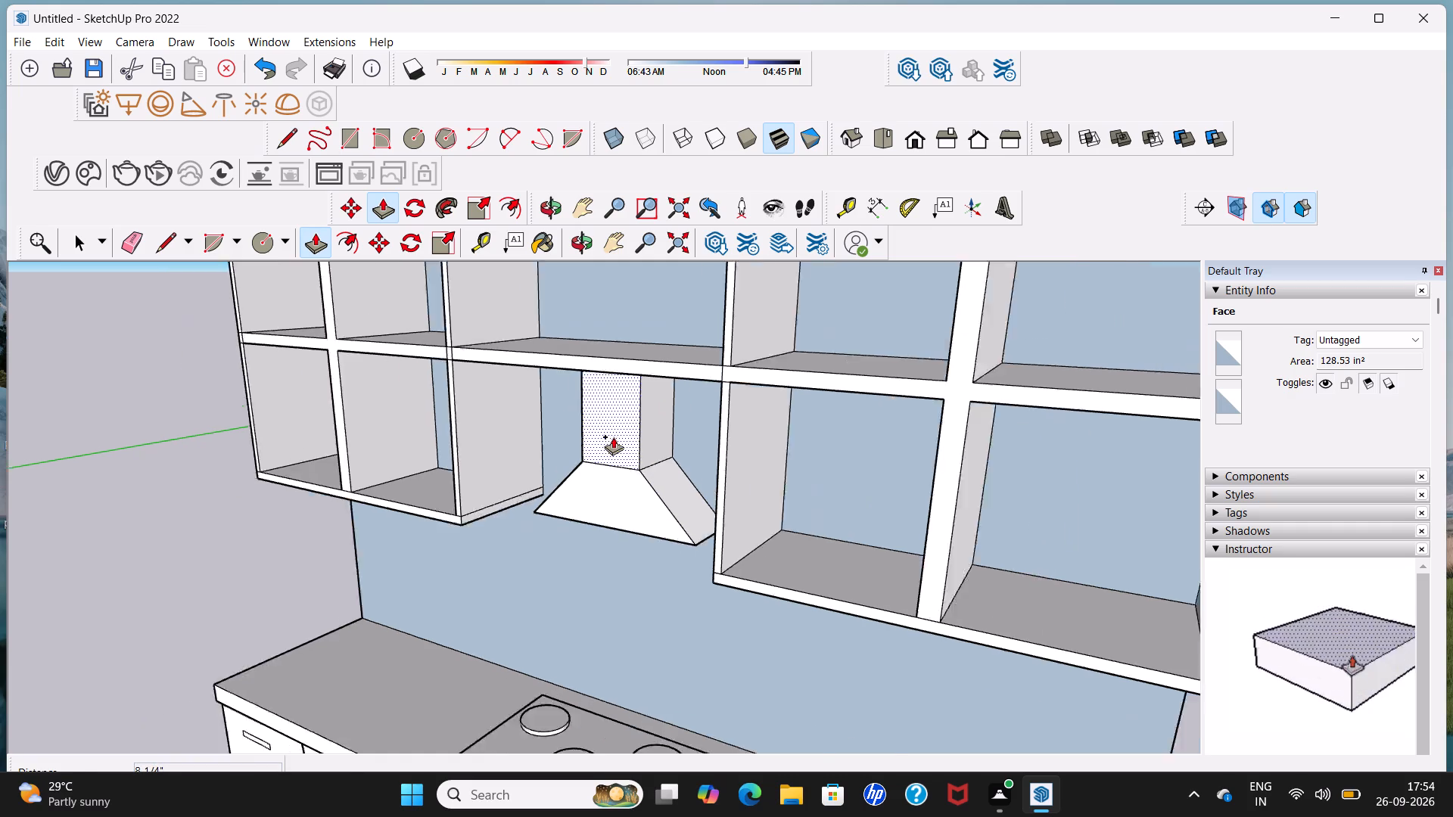
scroll(613, 436, down, 3)
middle_drag(615, 446, 833, 438)
scroll(723, 411, down, 5)
middle_drag(718, 432, 716, 434)
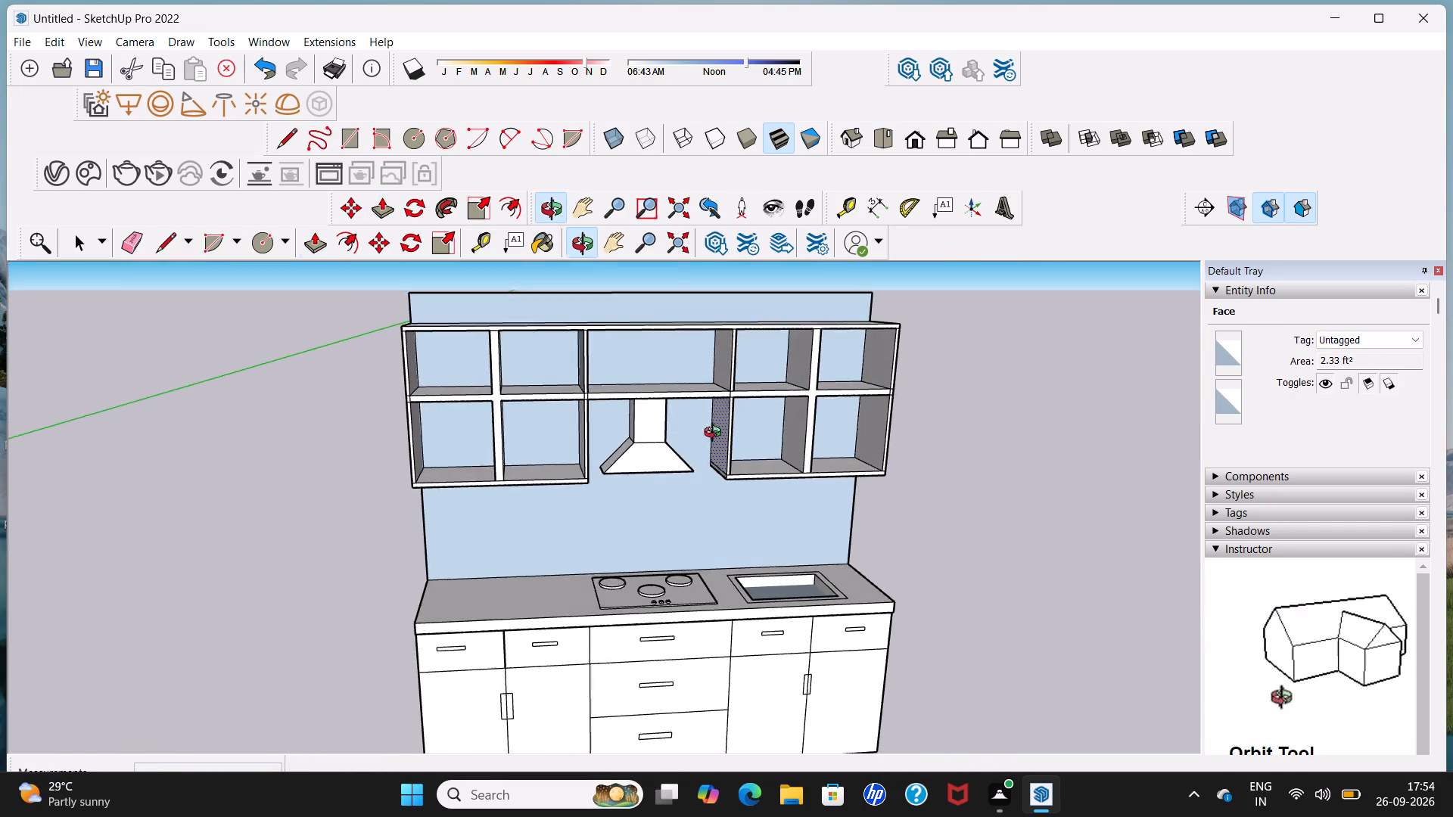
middle_drag(716, 434, 674, 353)
scroll(674, 382, up, 4)
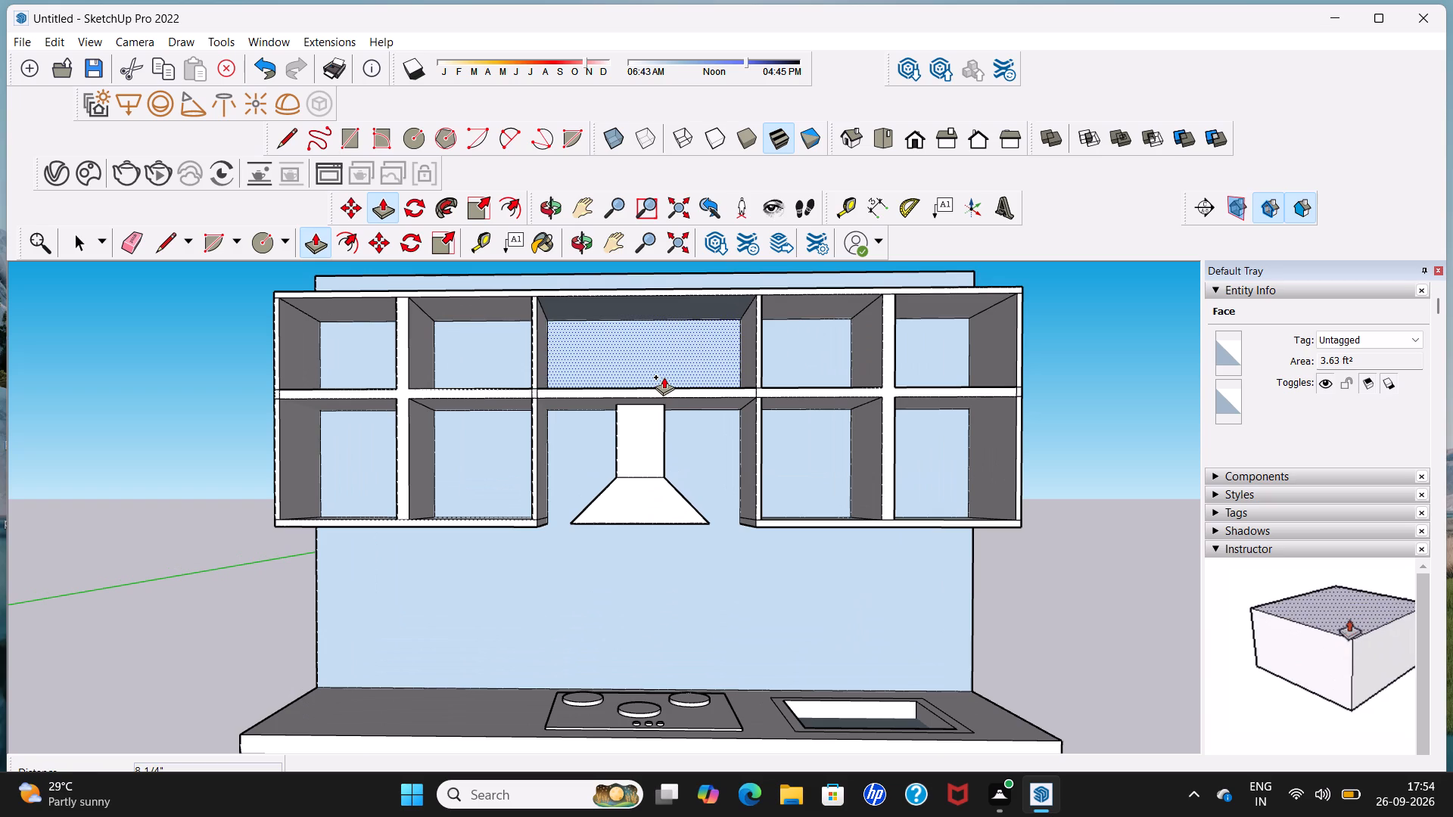
key(space)
scroll(663, 377, down, 10)
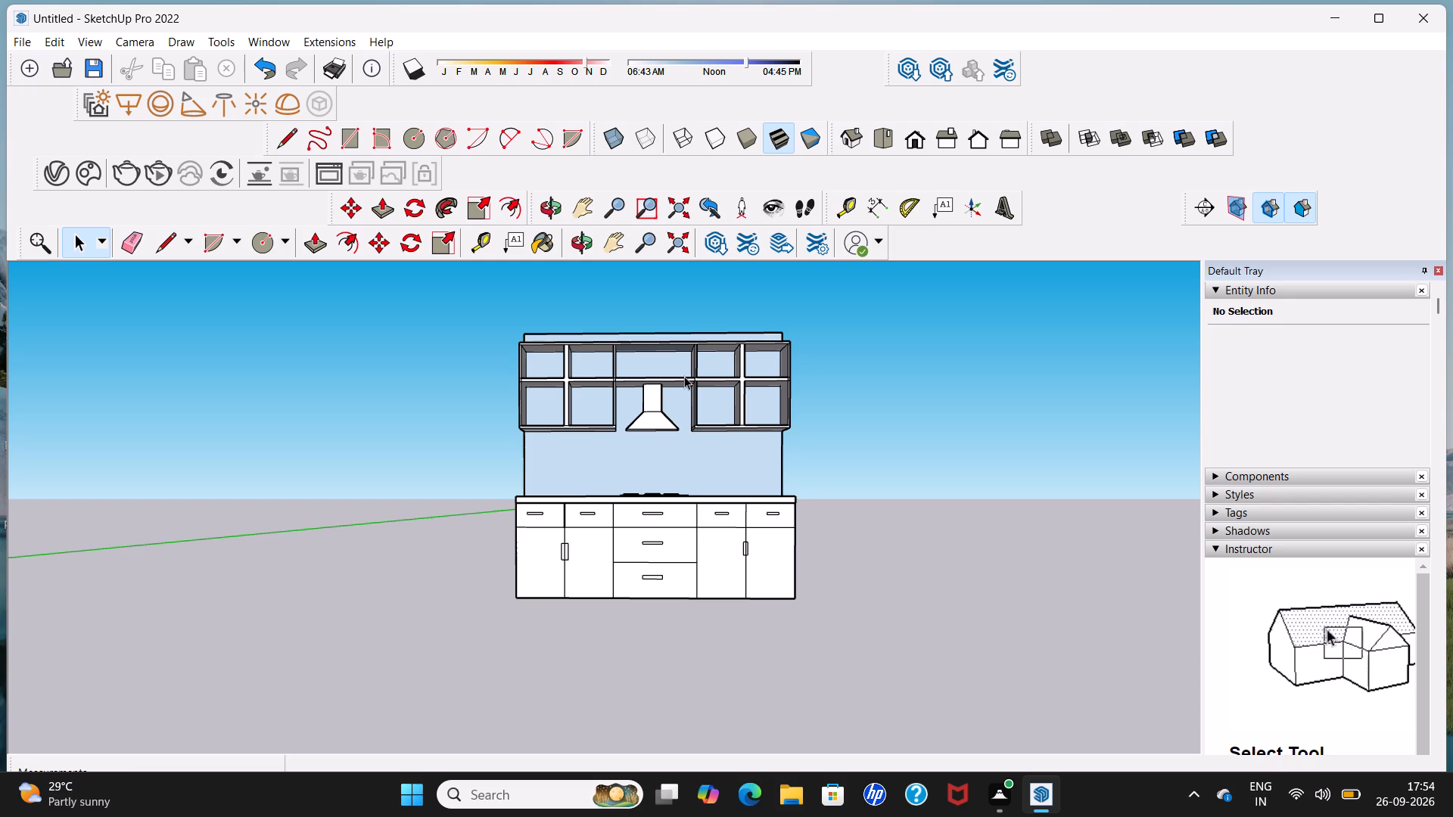
middle_drag(683, 378, 688, 432)
scroll(689, 399, up, 4)
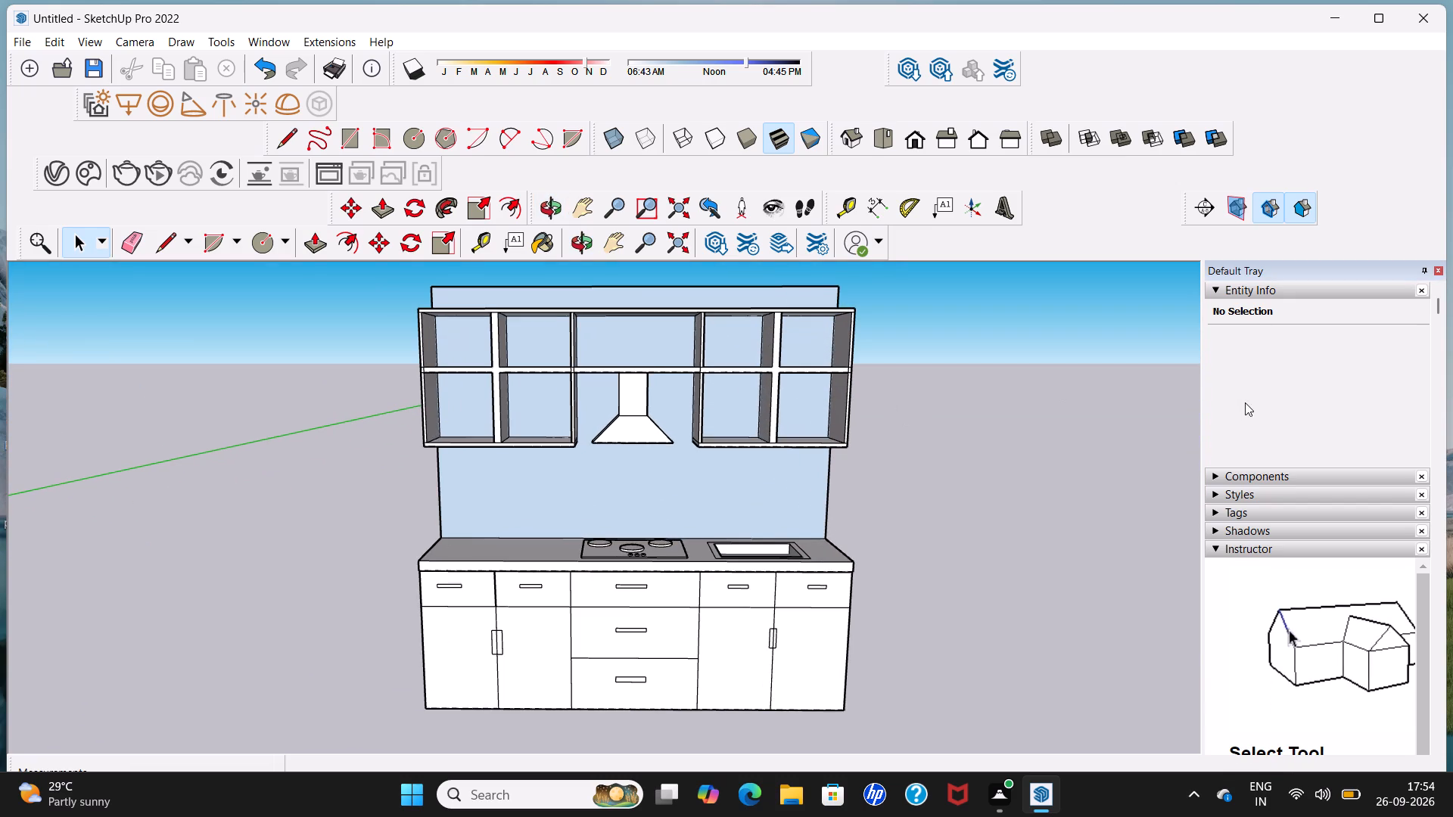
Paint the top face of the cooktop with 0137_Black from the Colors-Named material collection.
scroll(1254, 388, down, 7)
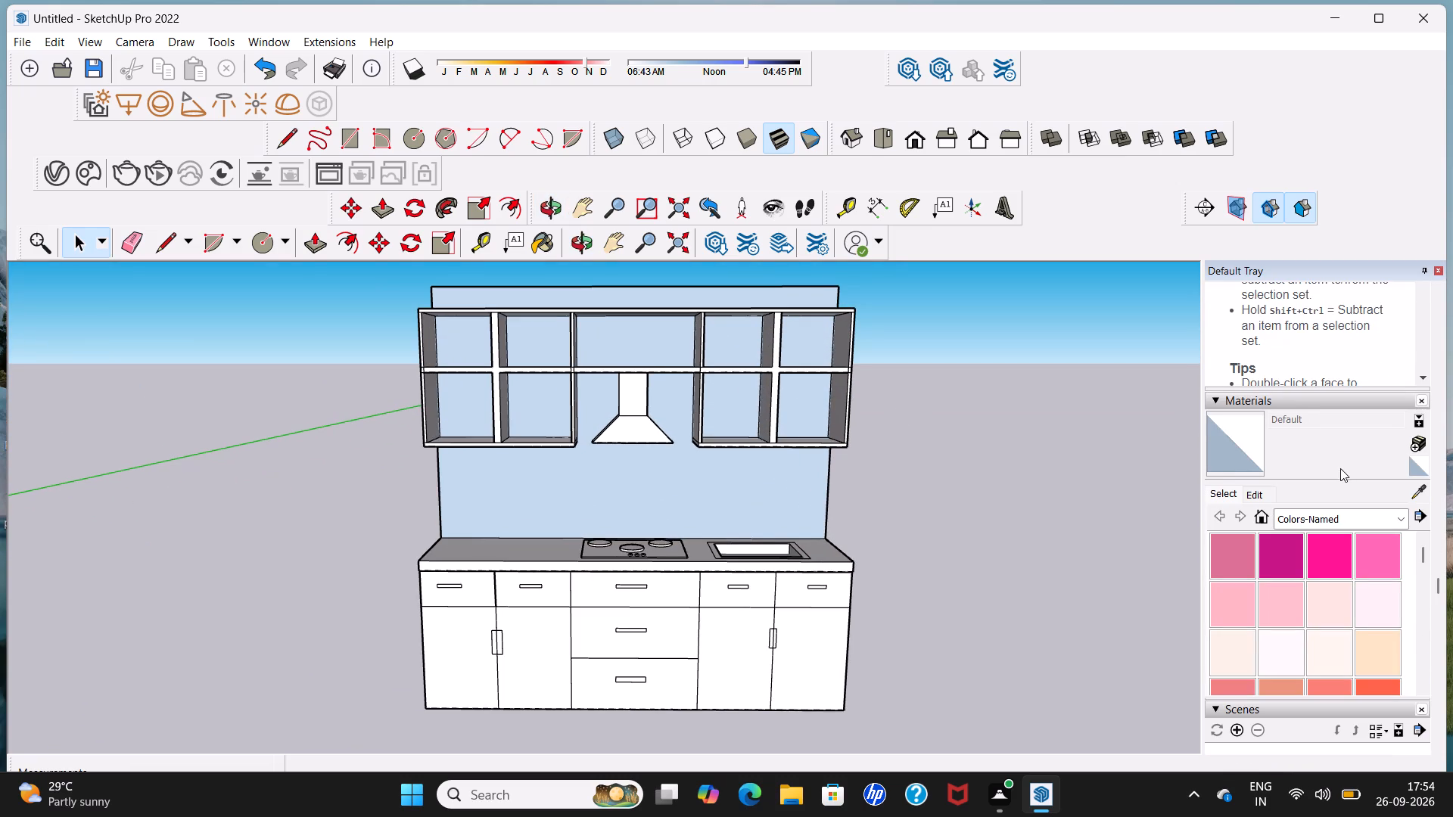
click(1399, 520)
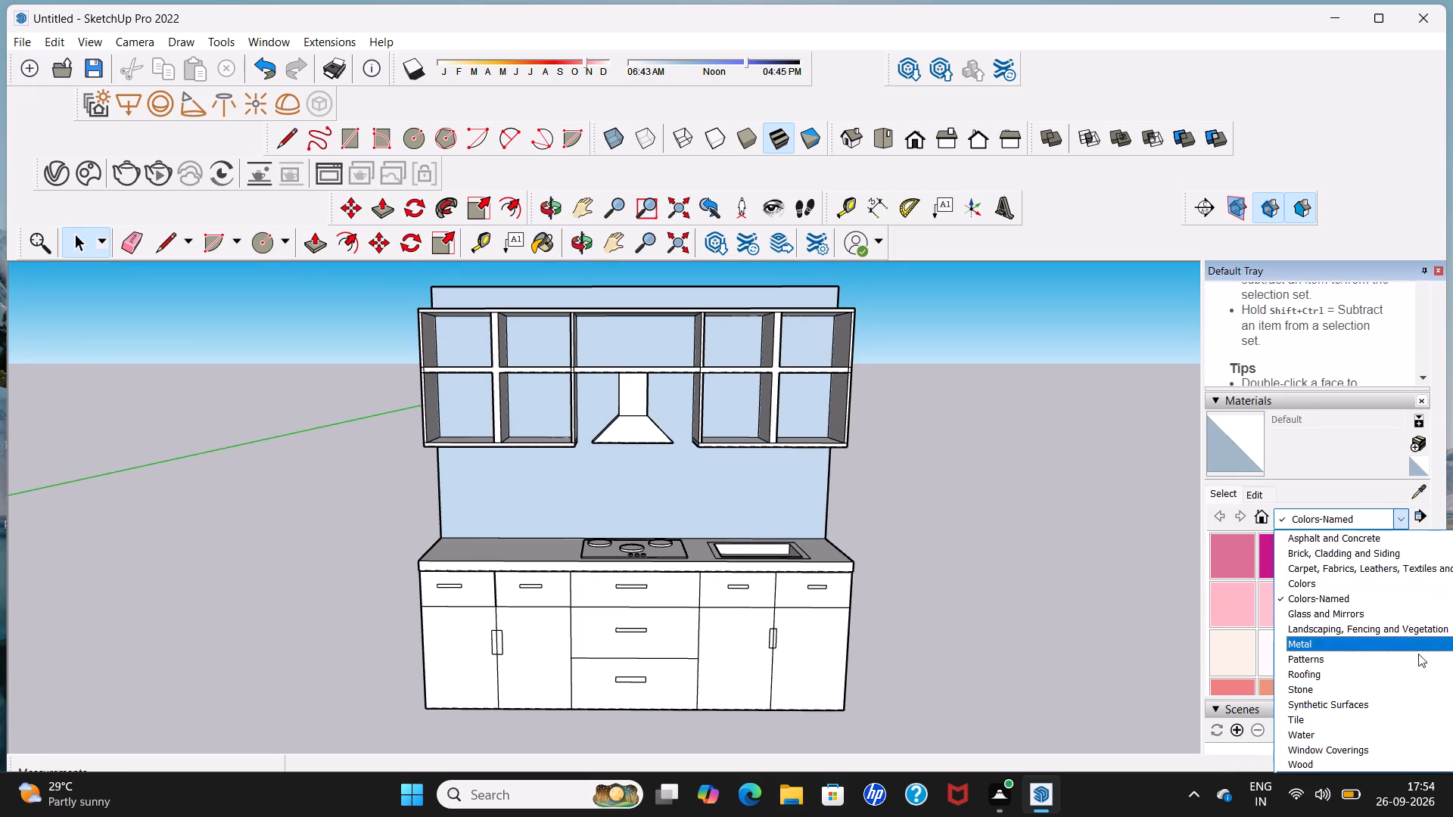
click(1384, 592)
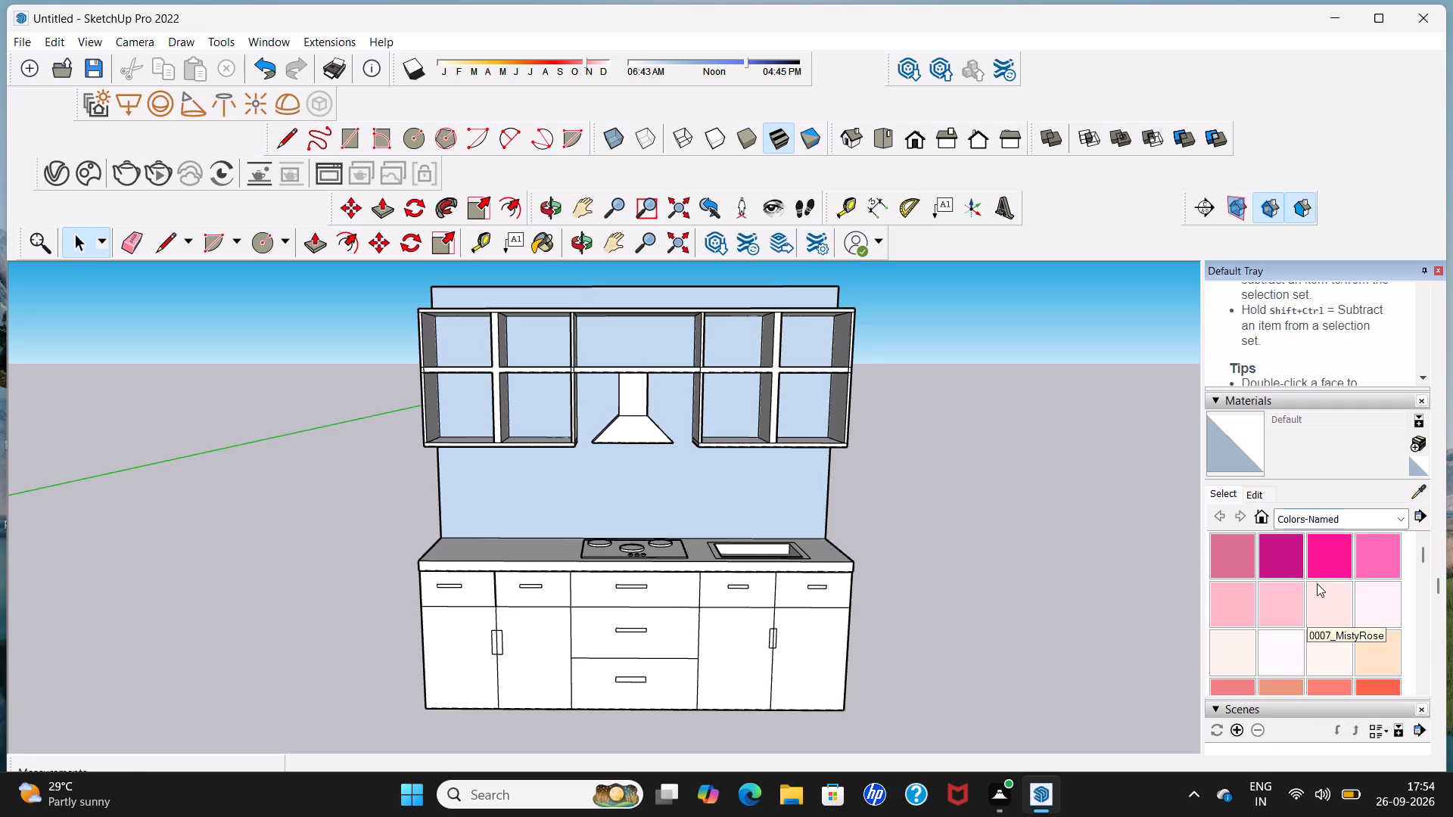
scroll(1317, 583, down, 4)
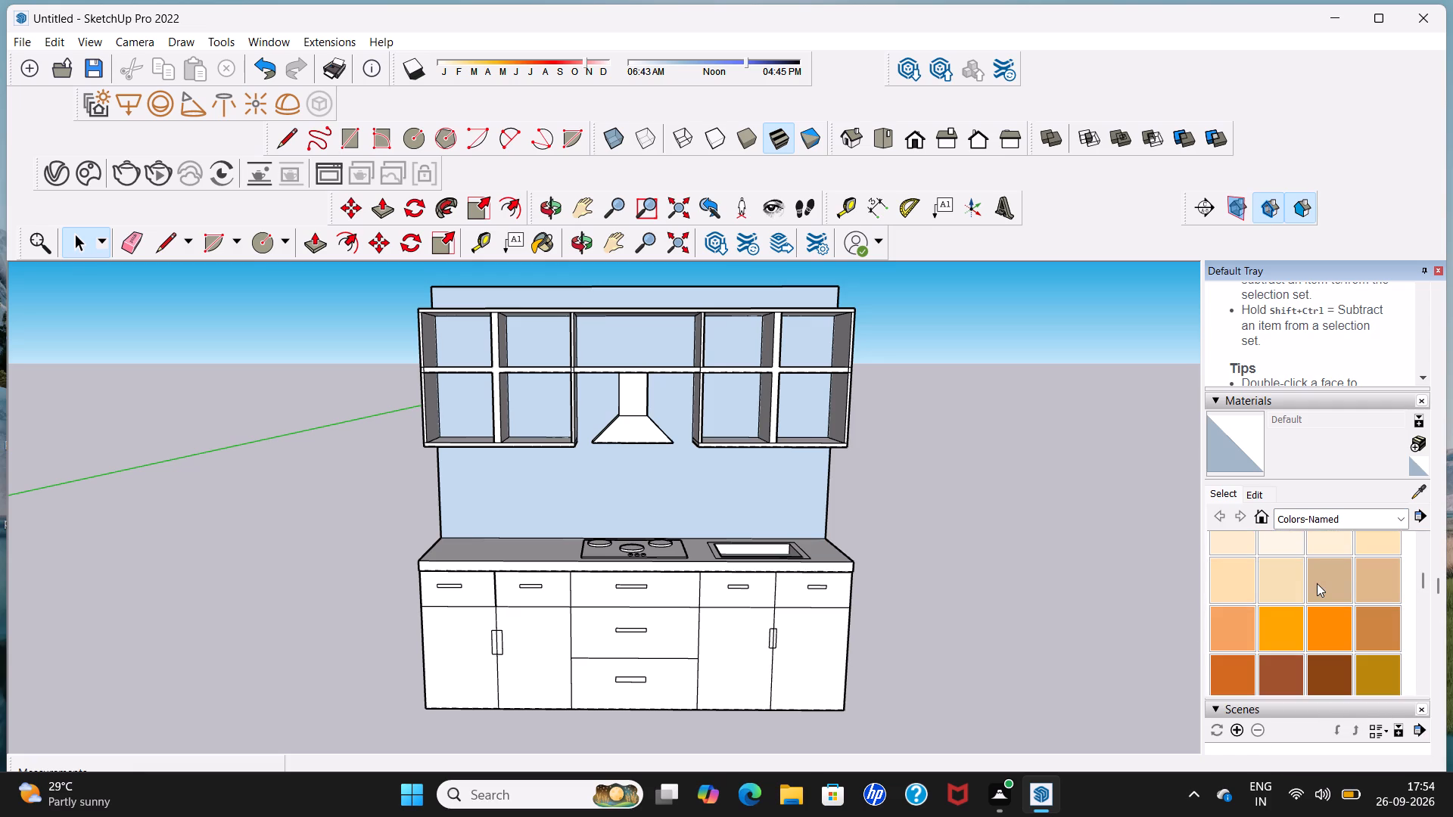
scroll(1316, 583, down, 3)
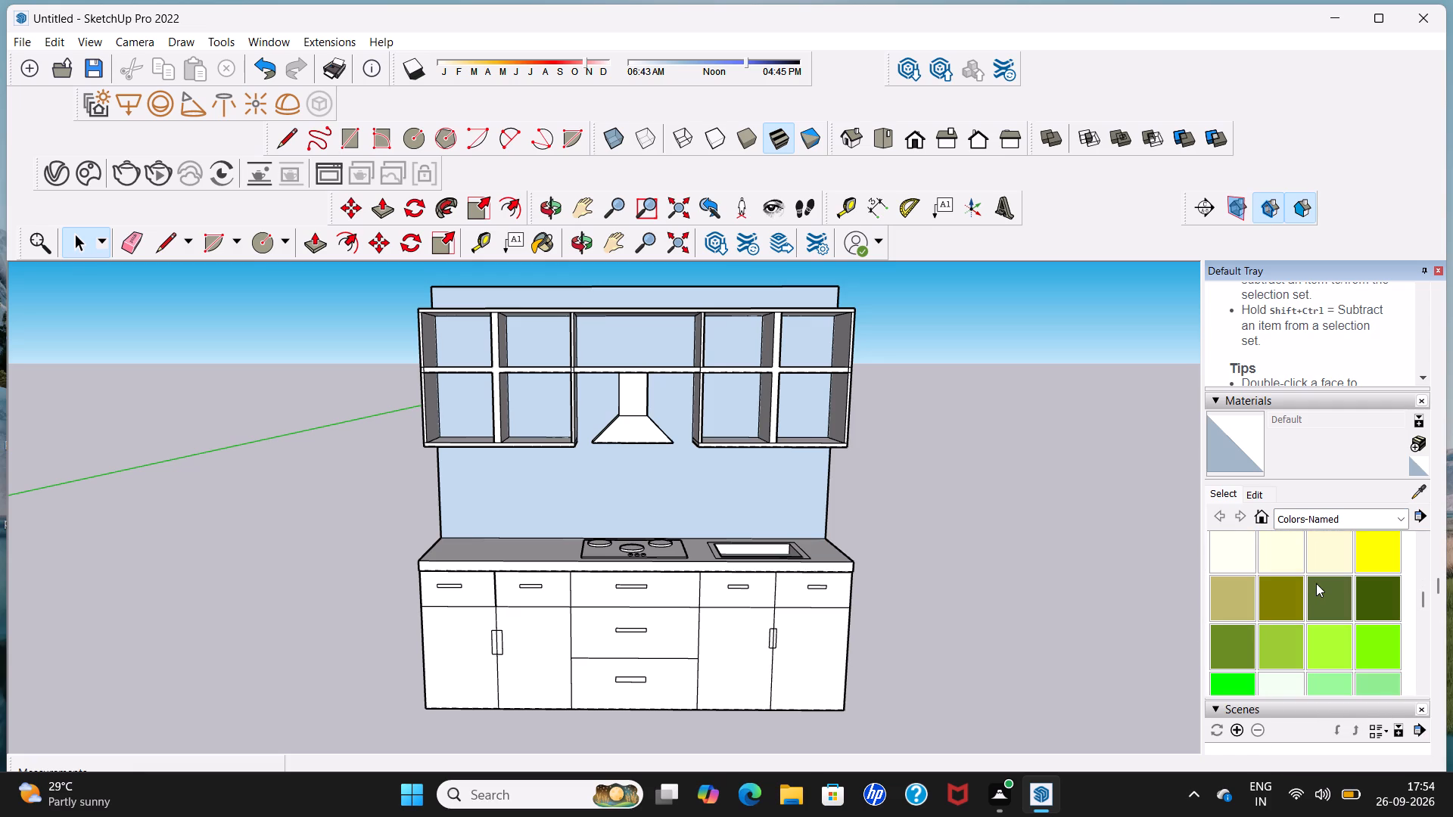
scroll(1316, 583, down, 2)
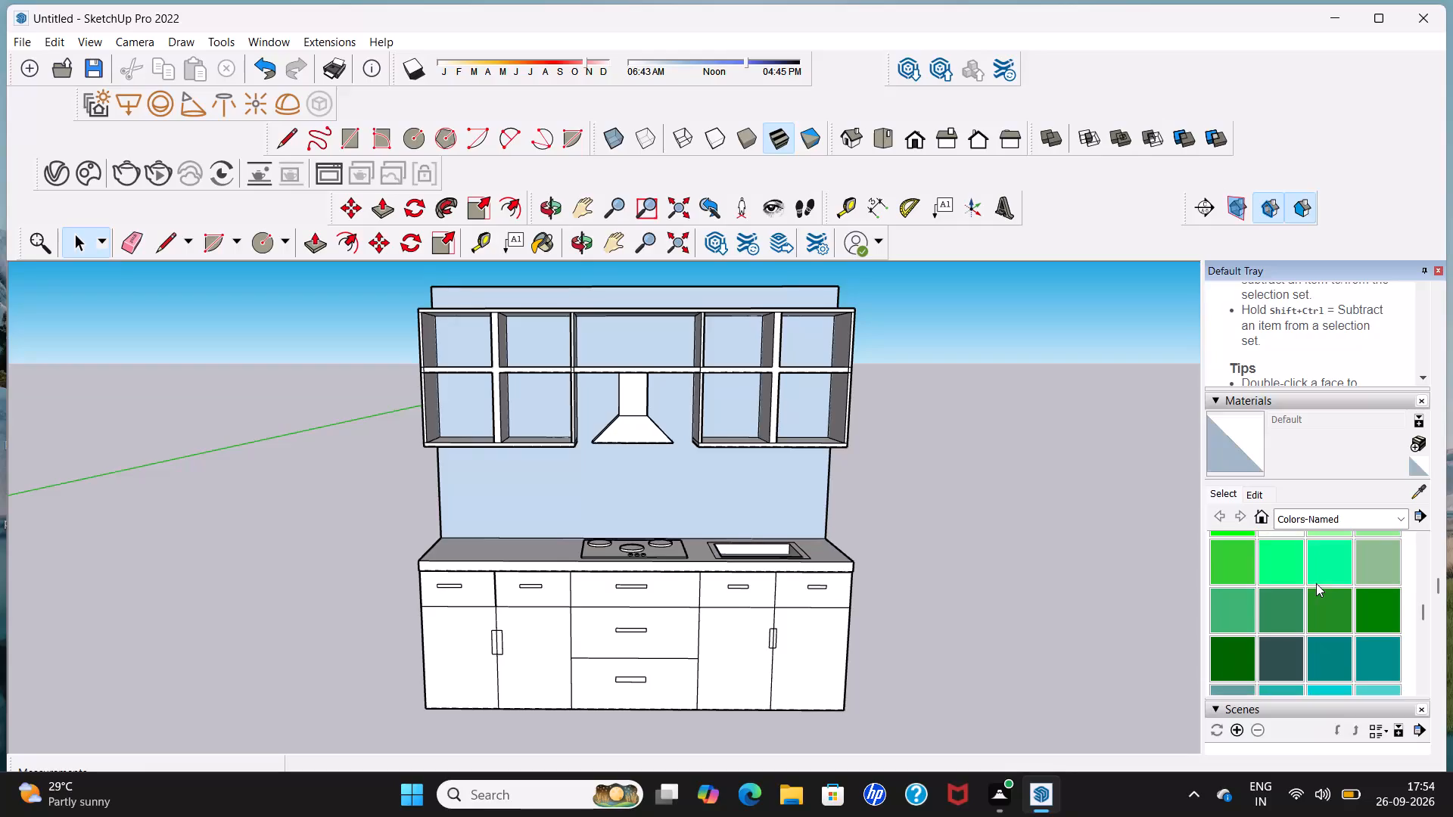
scroll(1316, 583, up, 1)
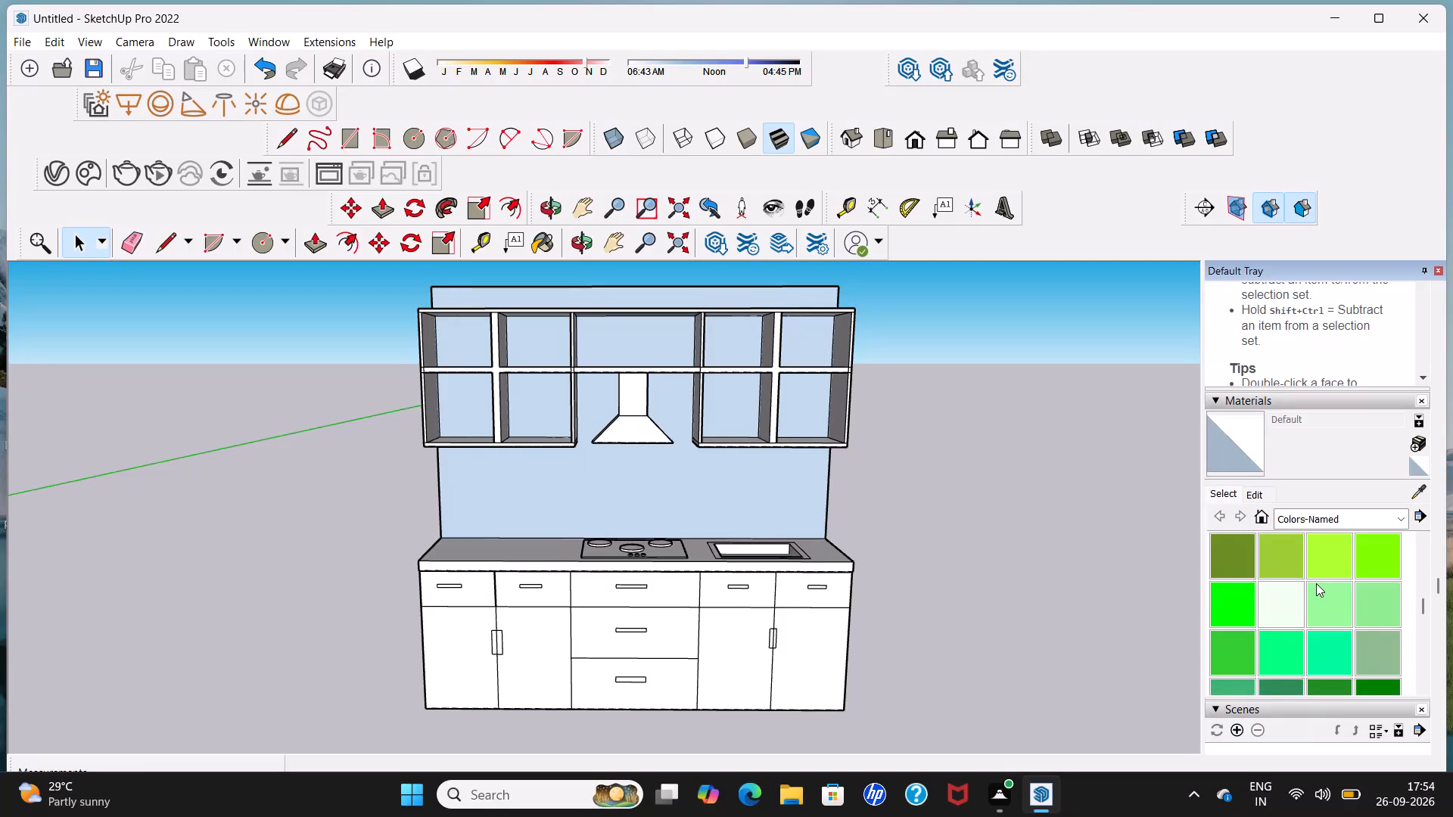
scroll(1316, 583, down, 2)
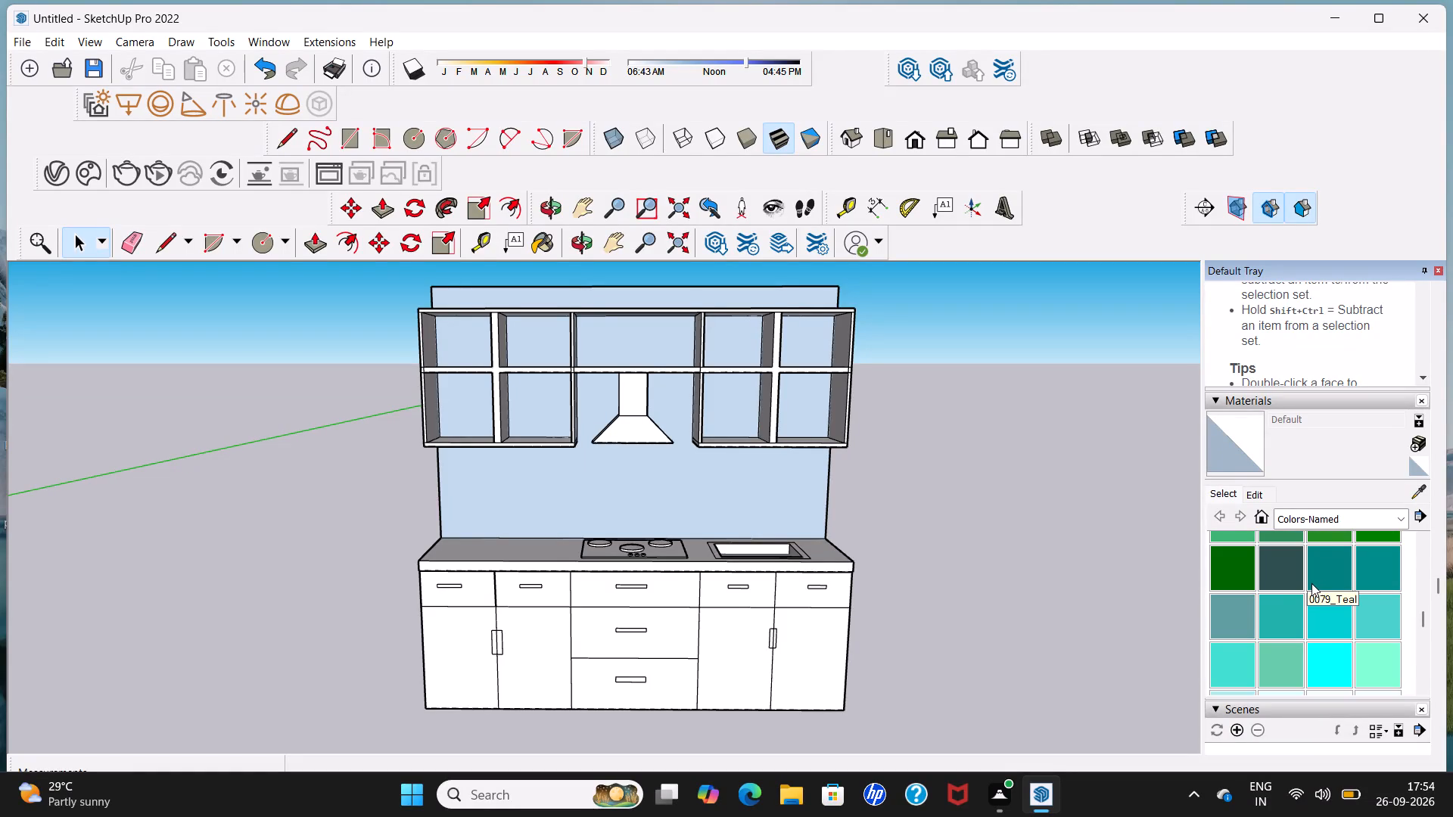
scroll(1311, 583, down, 7)
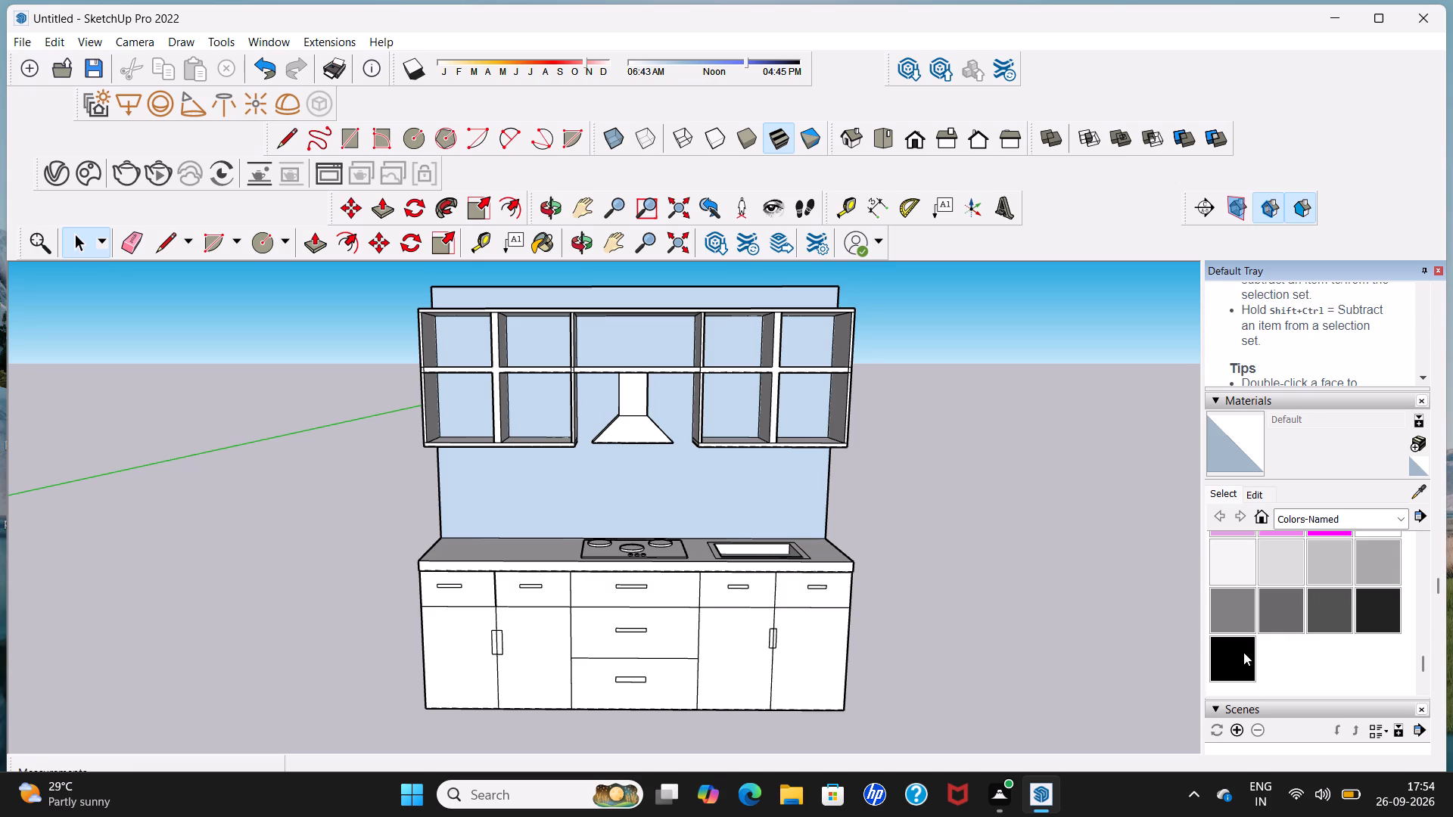
click(1241, 656)
scroll(972, 688, up, 4)
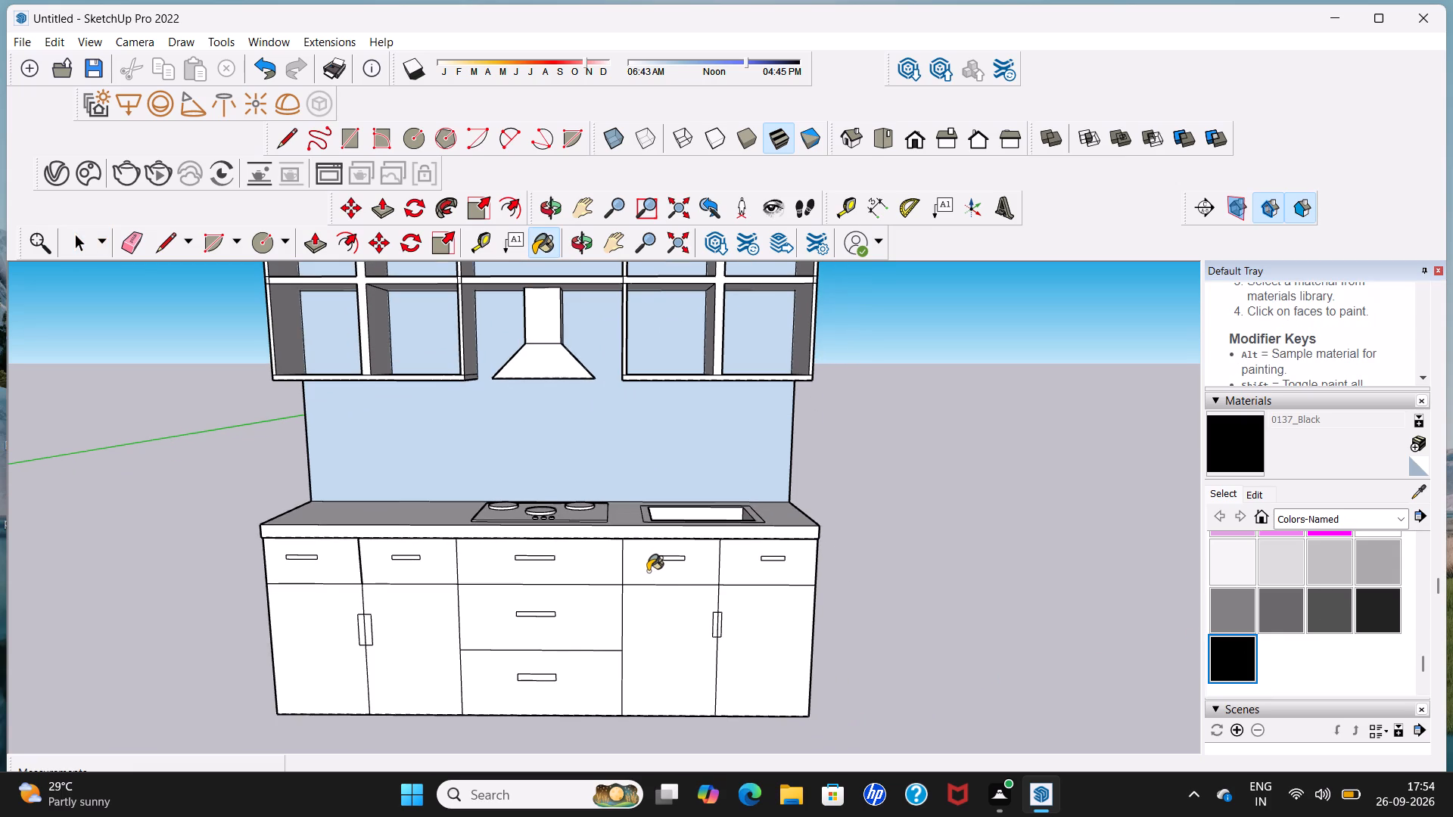
middle_drag(649, 582, 653, 713)
scroll(580, 625, up, 4)
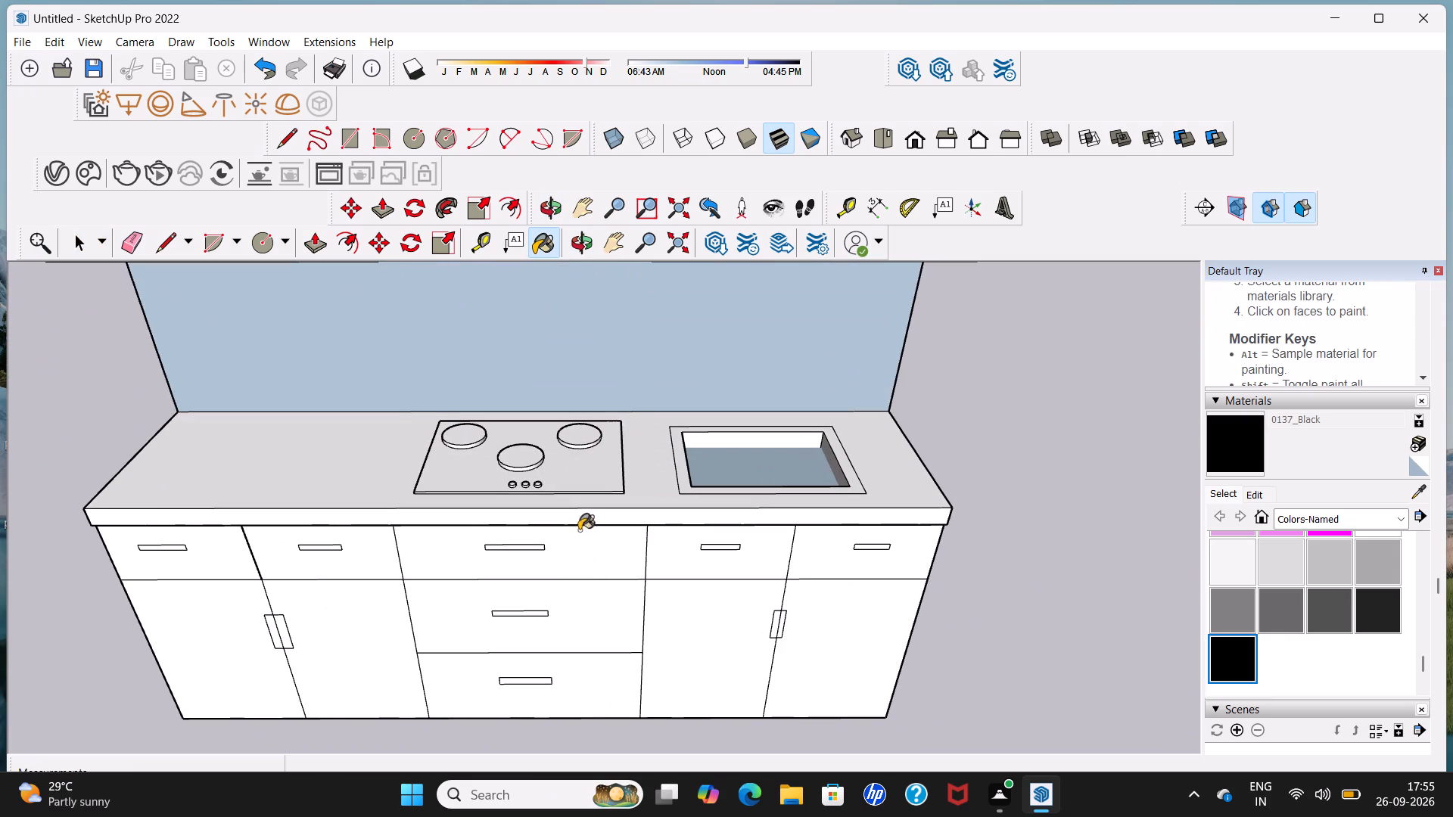
click(577, 471)
Paint the front edge and both side edges of the cooktop slab with 0137_Black.
middle_drag(562, 530, 597, 456)
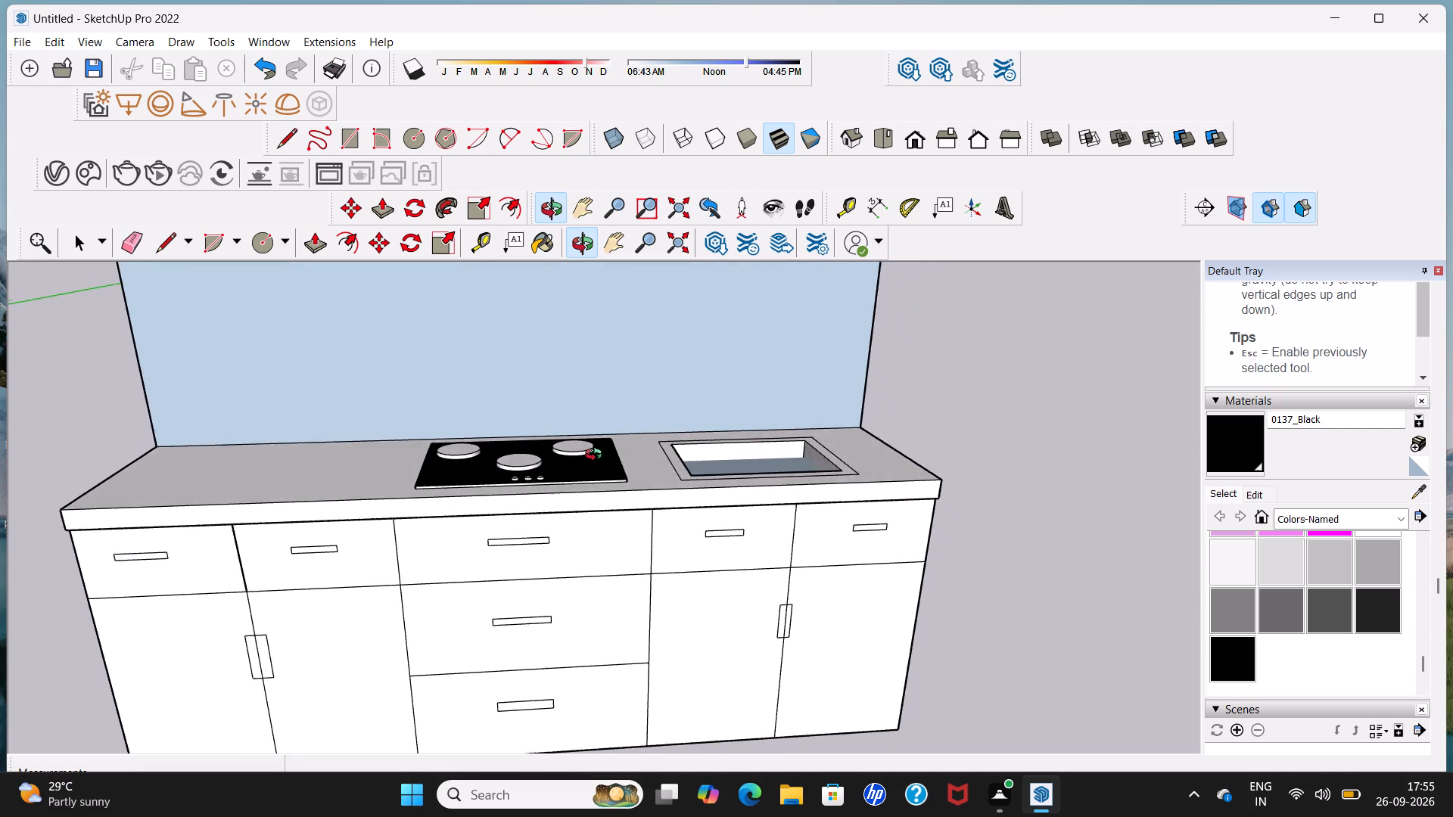
middle_drag(597, 456, 597, 512)
scroll(568, 511, up, 5)
middle_drag(565, 495, 562, 473)
scroll(560, 472, up, 8)
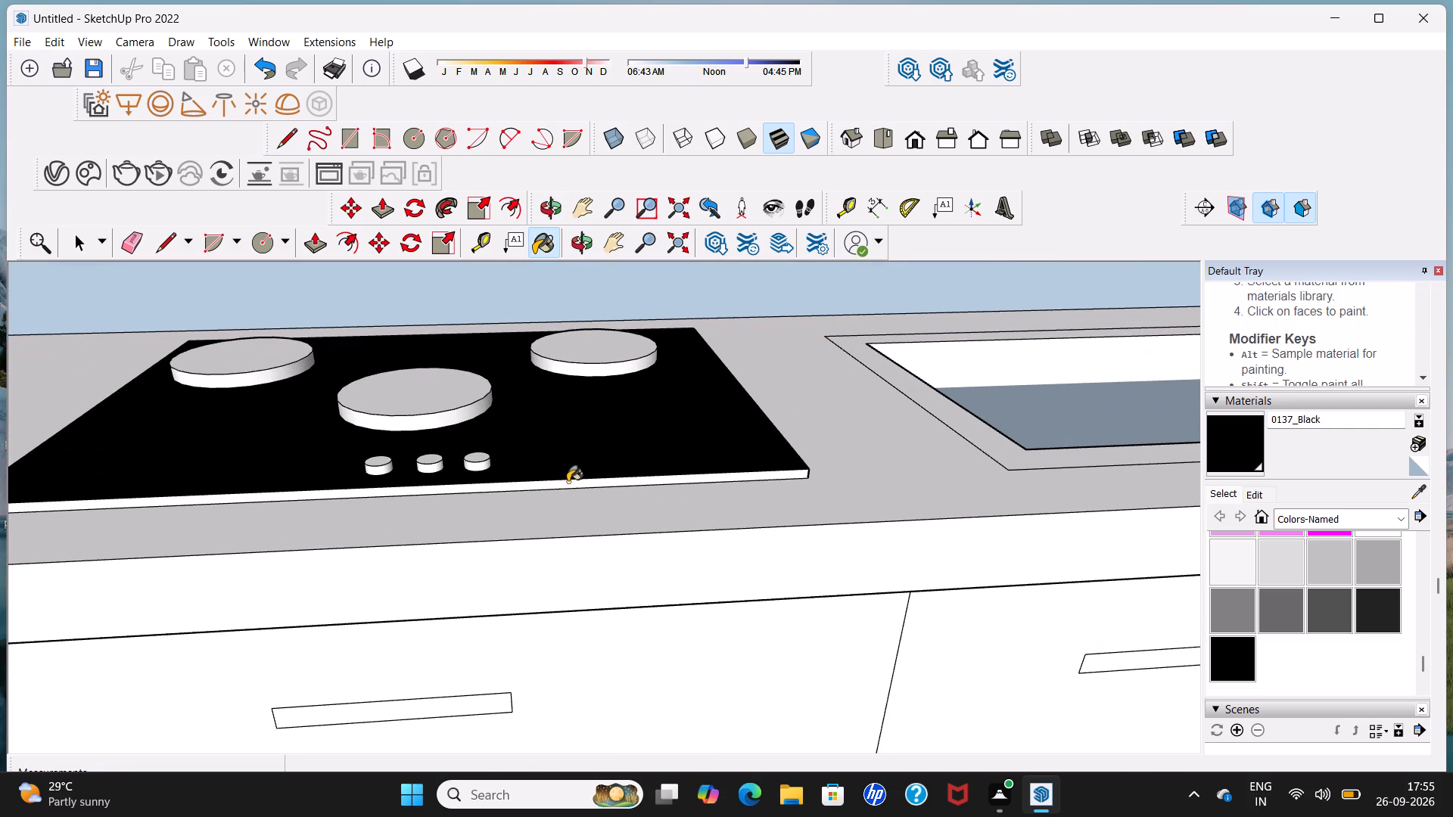
click(568, 482)
middle_drag(515, 537, 515, 541)
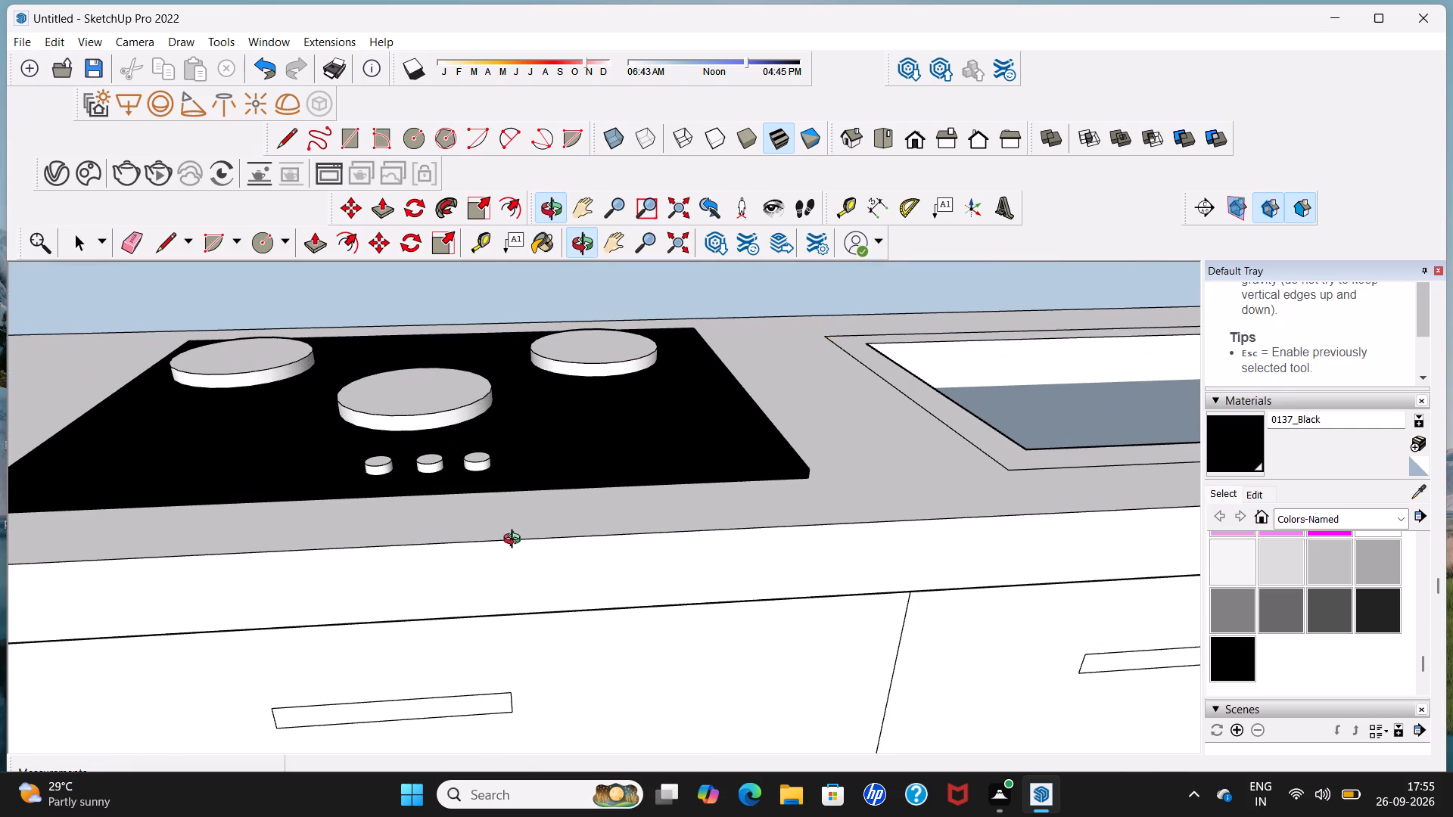
middle_drag(515, 541, 515, 641)
scroll(506, 570, down, 10)
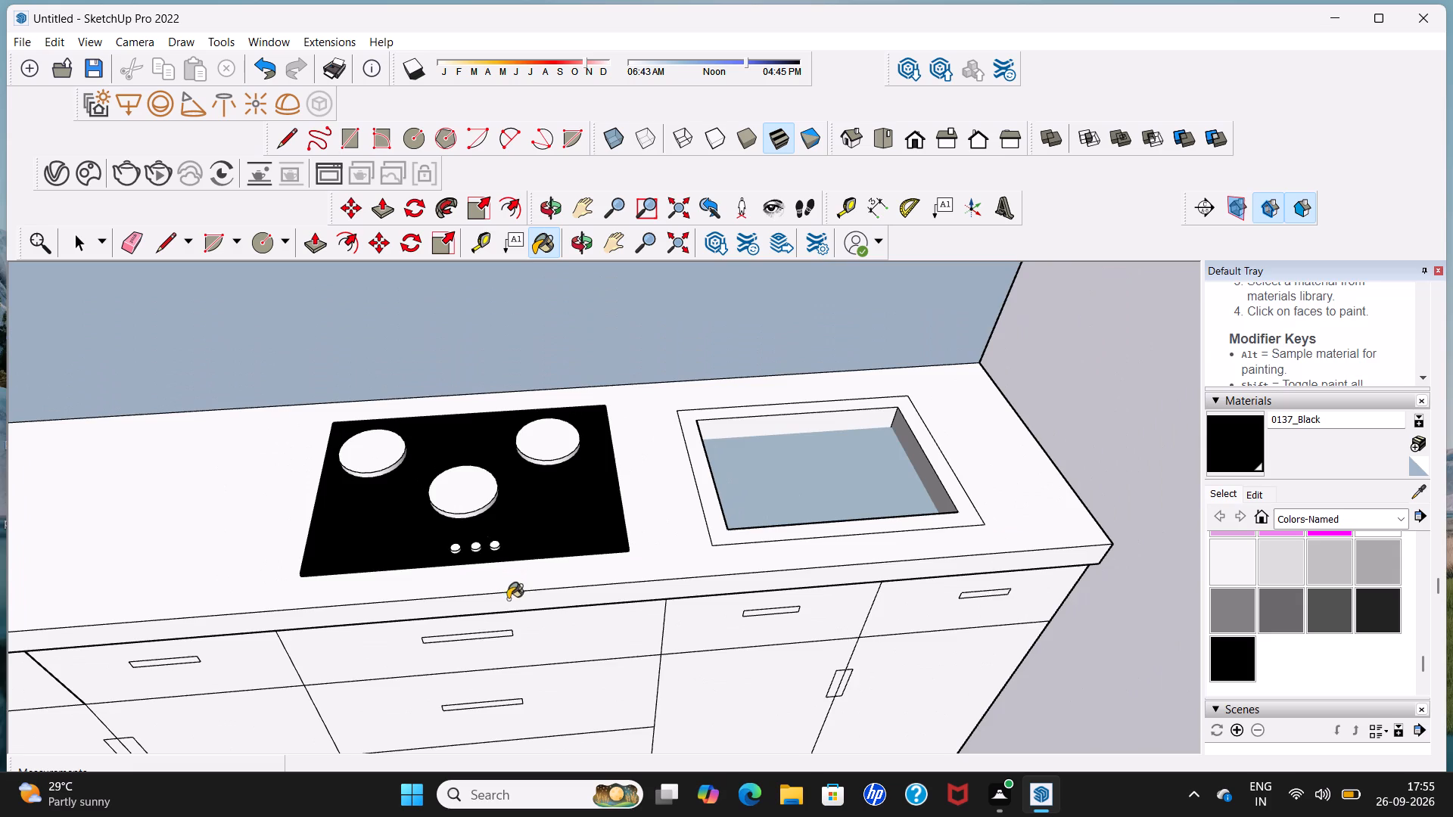
middle_drag(508, 599, 491, 429)
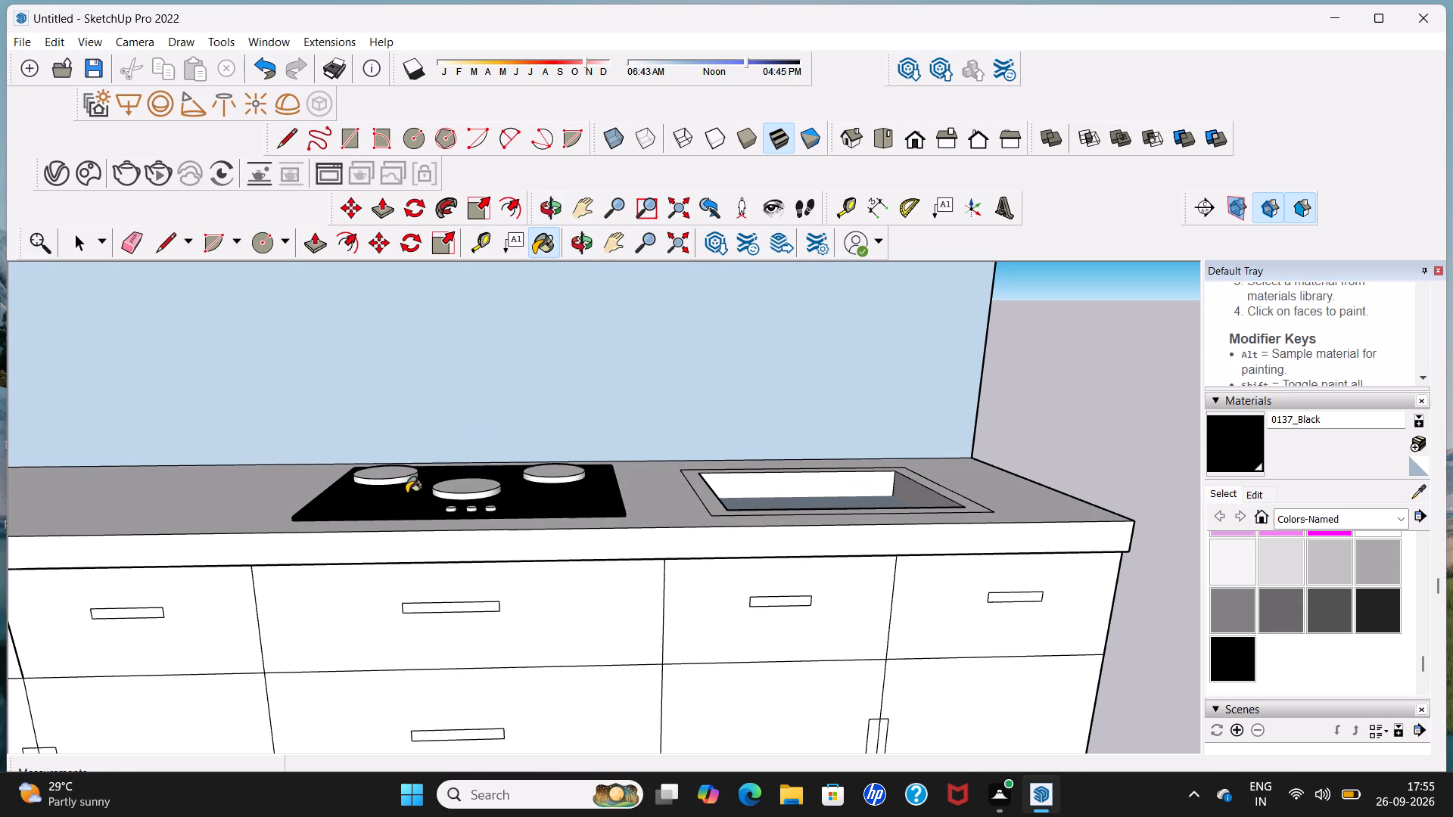
middle_drag(348, 523, 601, 505)
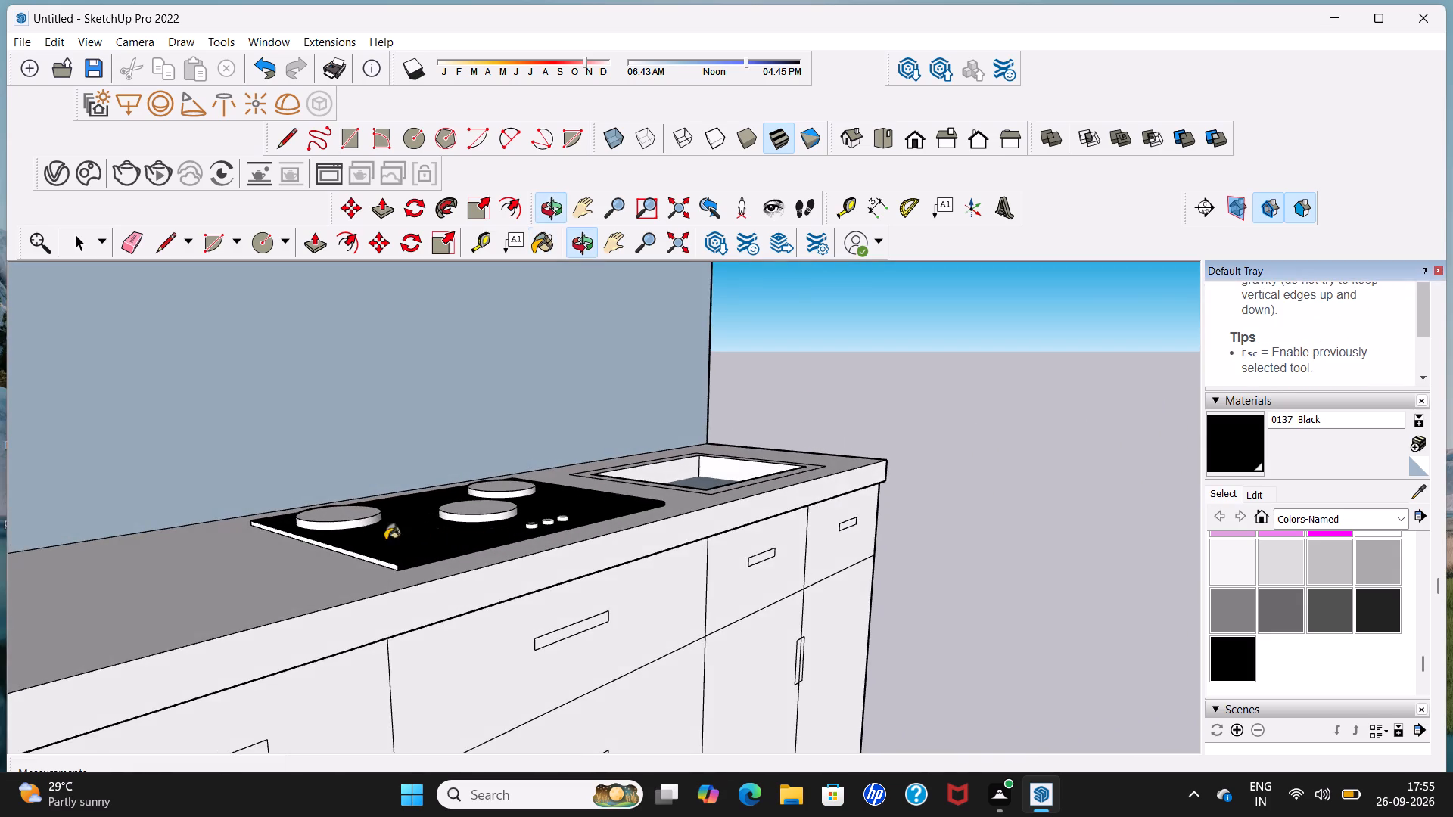
scroll(341, 540, up, 5)
click(350, 561)
middle_drag(414, 559, 0, 614)
middle_drag(851, 576, 610, 581)
scroll(633, 609, up, 4)
click(639, 623)
Paint the thin rear edge of the cooktop slab, facing the back wall, with 0137_Black.
scroll(649, 595, down, 7)
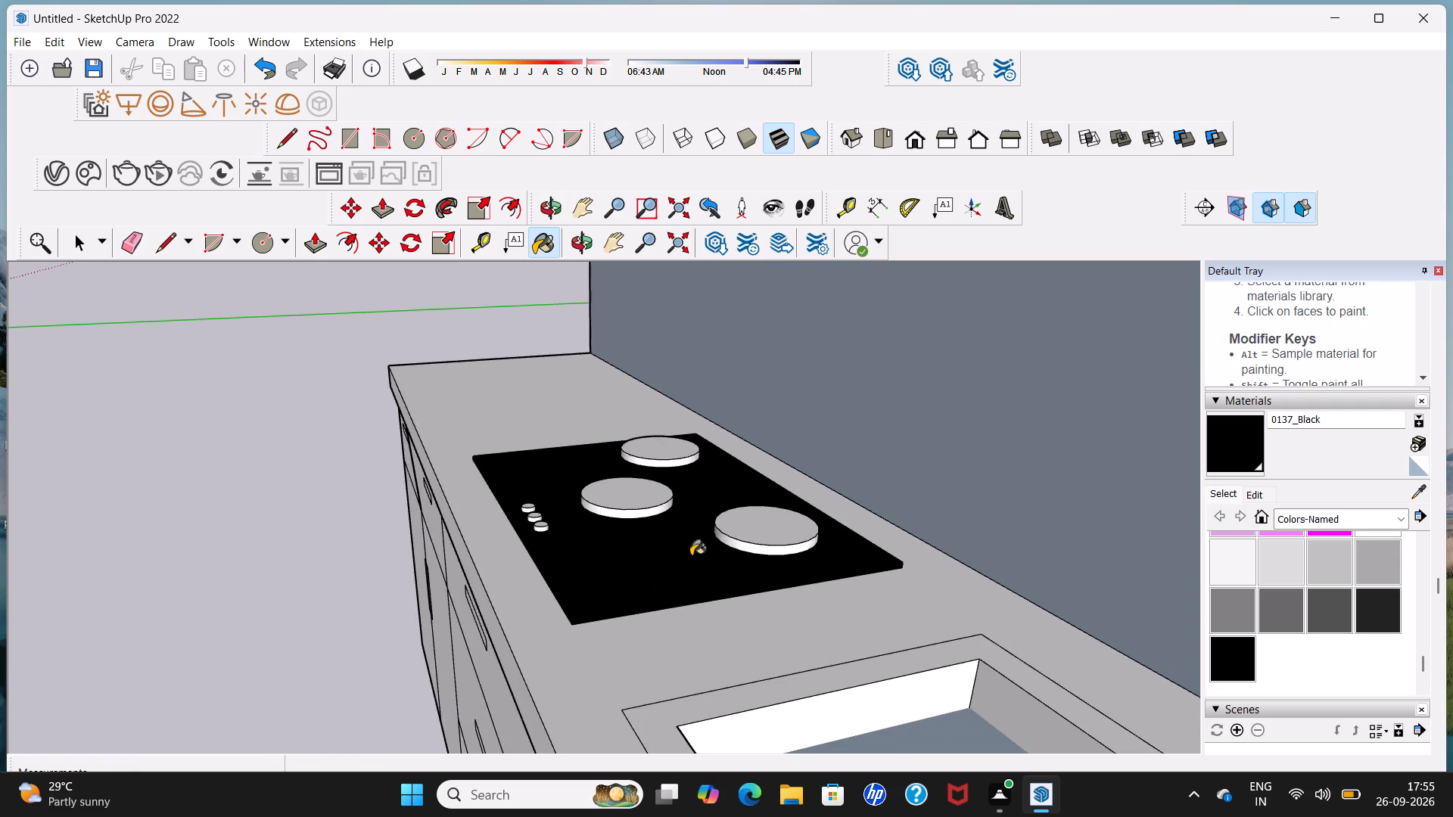
middle_drag(717, 536, 532, 576)
scroll(752, 570, up, 5)
scroll(826, 569, up, 2)
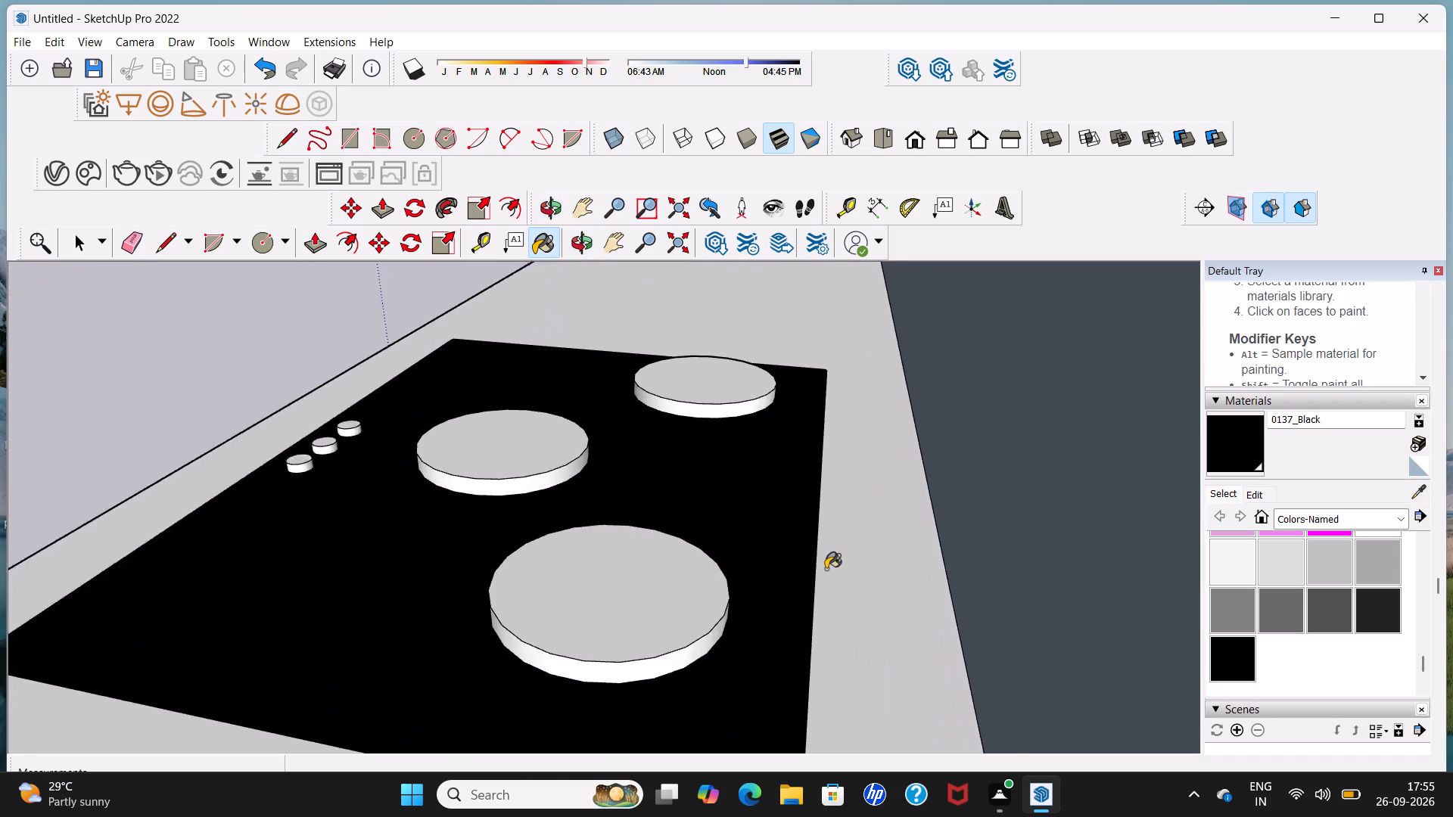
scroll(826, 569, up, 2)
middle_drag(823, 567, 766, 579)
scroll(766, 579, up, 4)
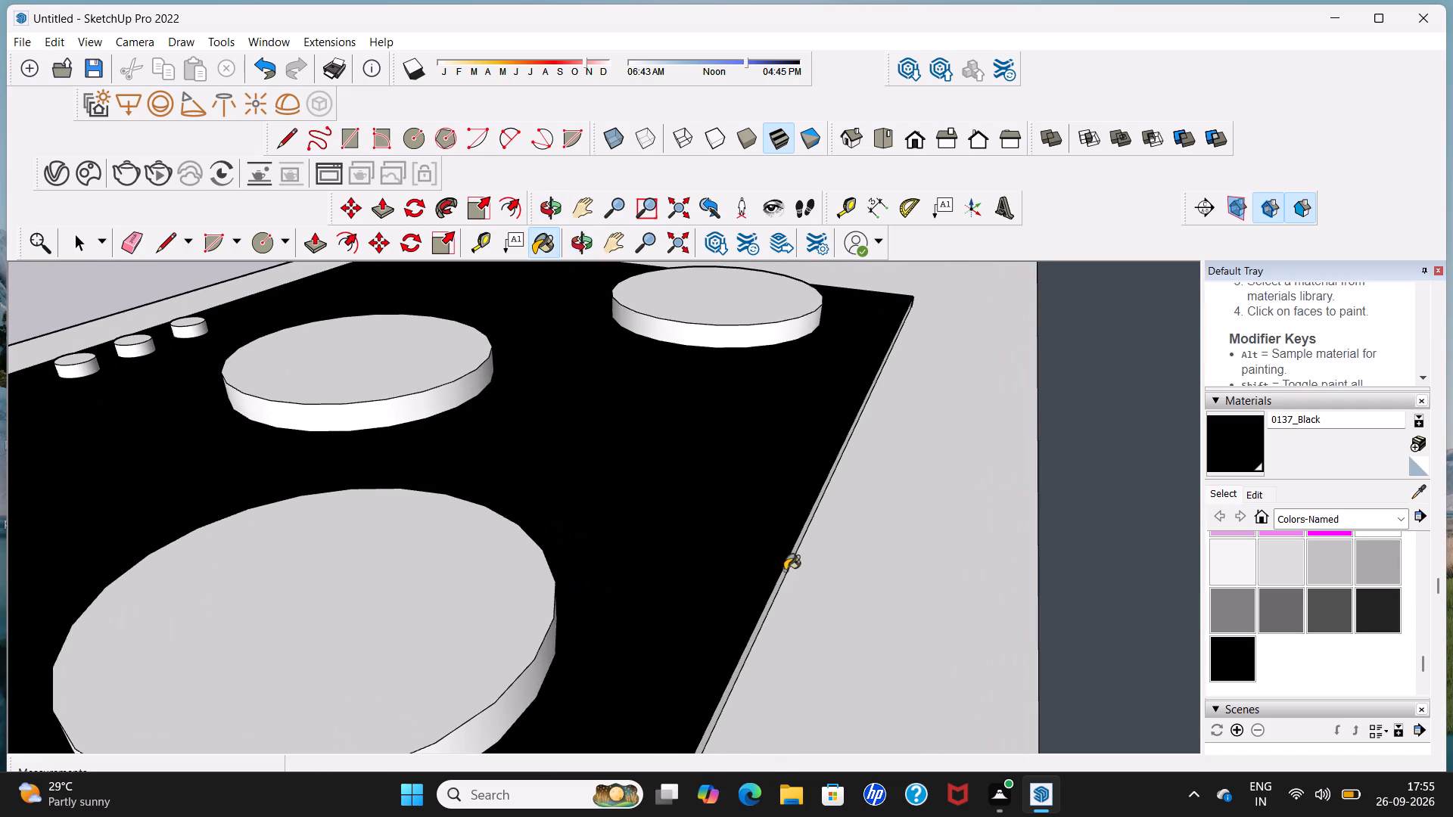
click(783, 571)
scroll(783, 571, up, 5)
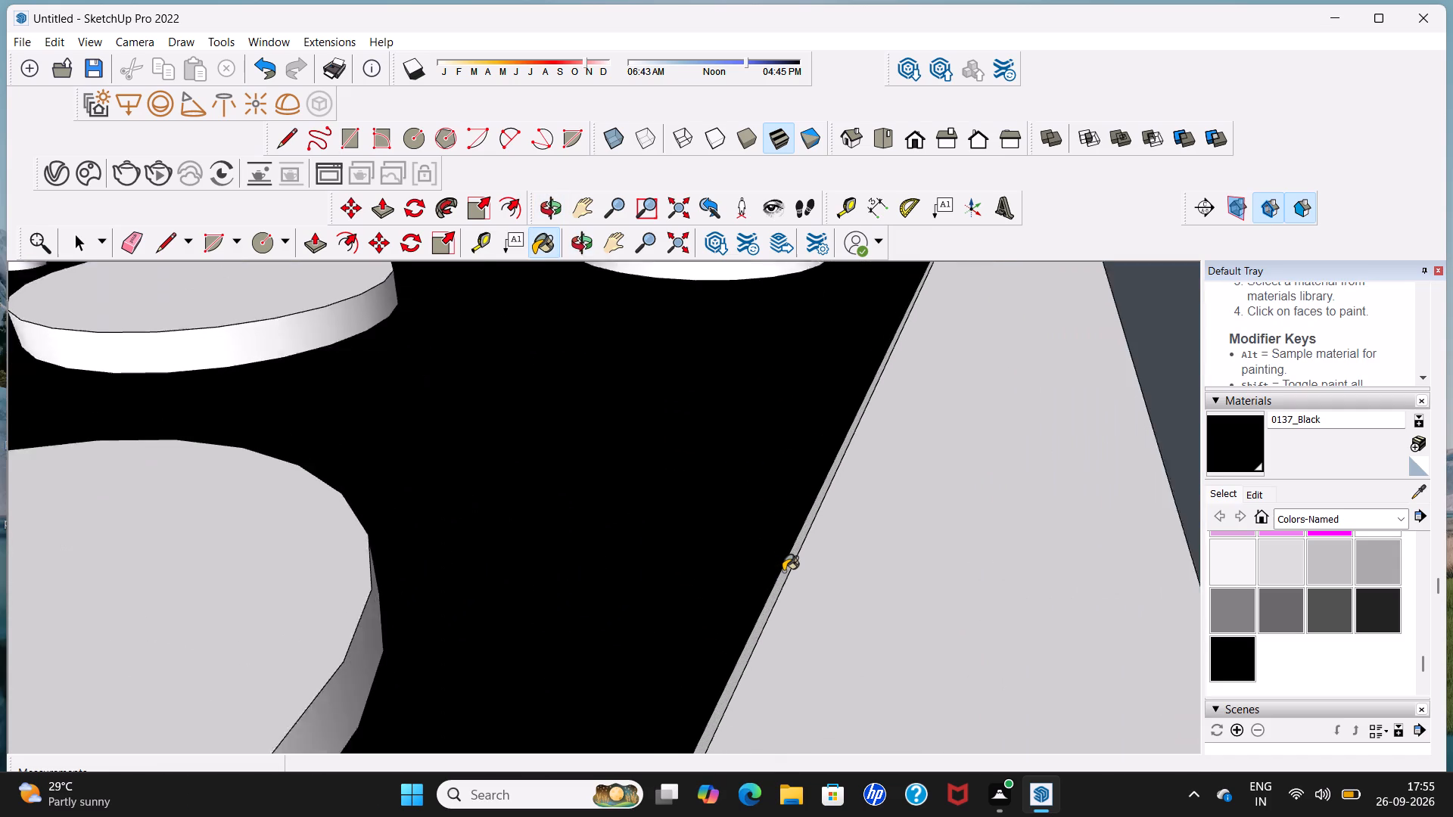
scroll(783, 571, up, 1)
click(783, 571)
Paint the sink's rim and basin floor with 0132_LightGray from the Colors-Named collection.
scroll(783, 571, down, 20)
scroll(783, 571, down, 1)
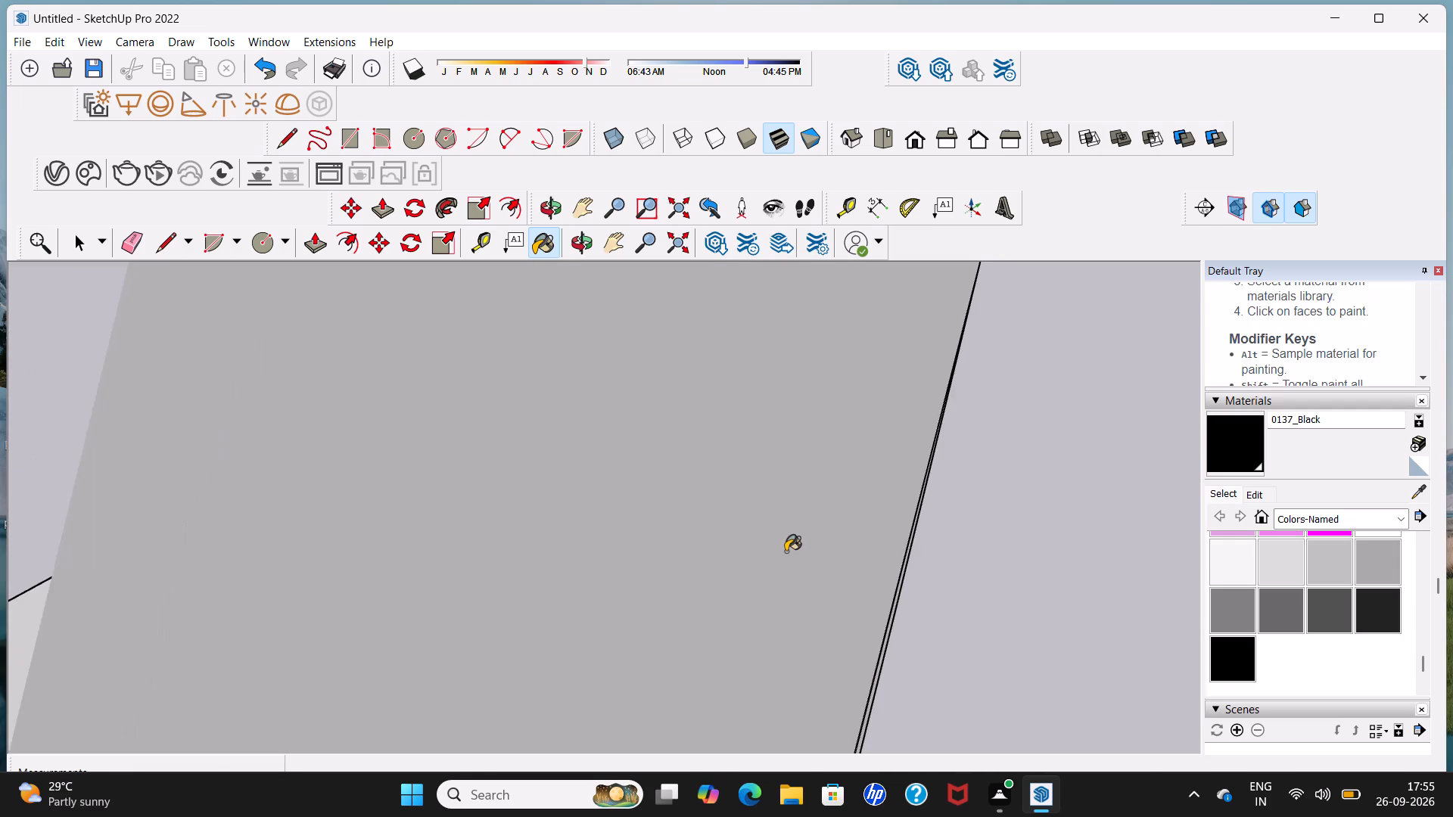
scroll(786, 551, down, 2)
scroll(350, 598, down, 6)
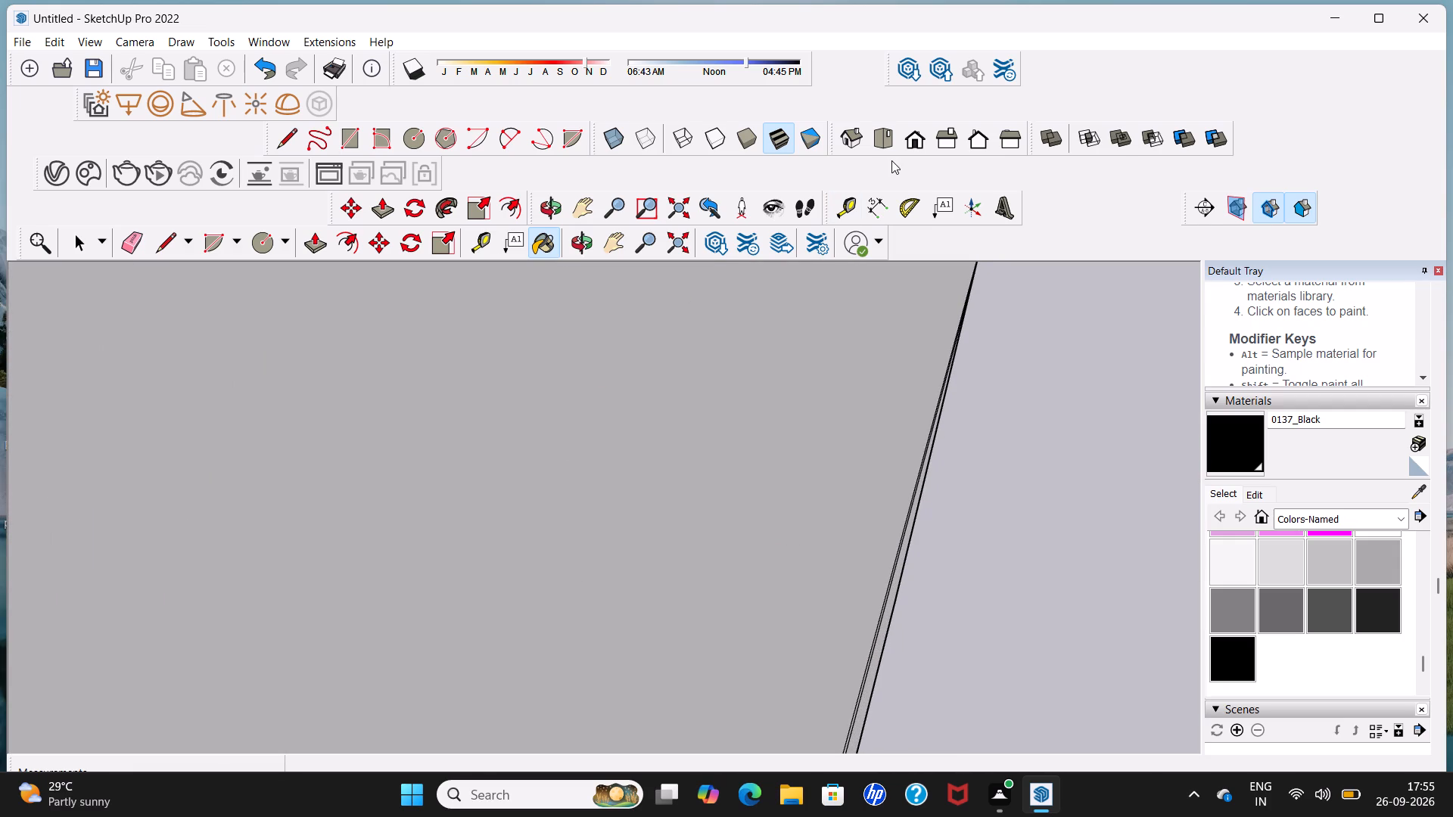
click(891, 160)
click(888, 145)
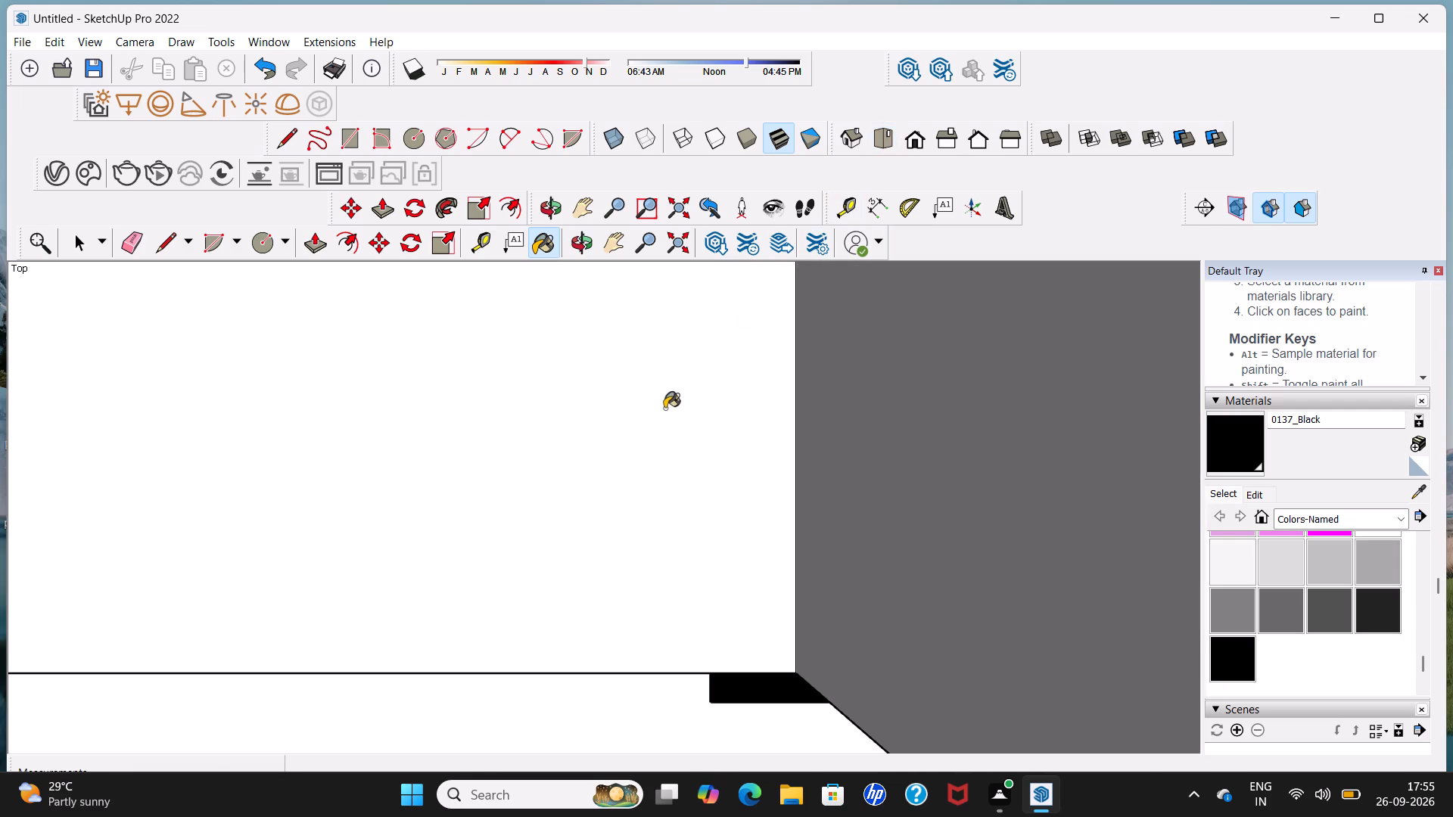
scroll(660, 421, down, 20)
scroll(660, 421, down, 20)
scroll(660, 421, down, 2)
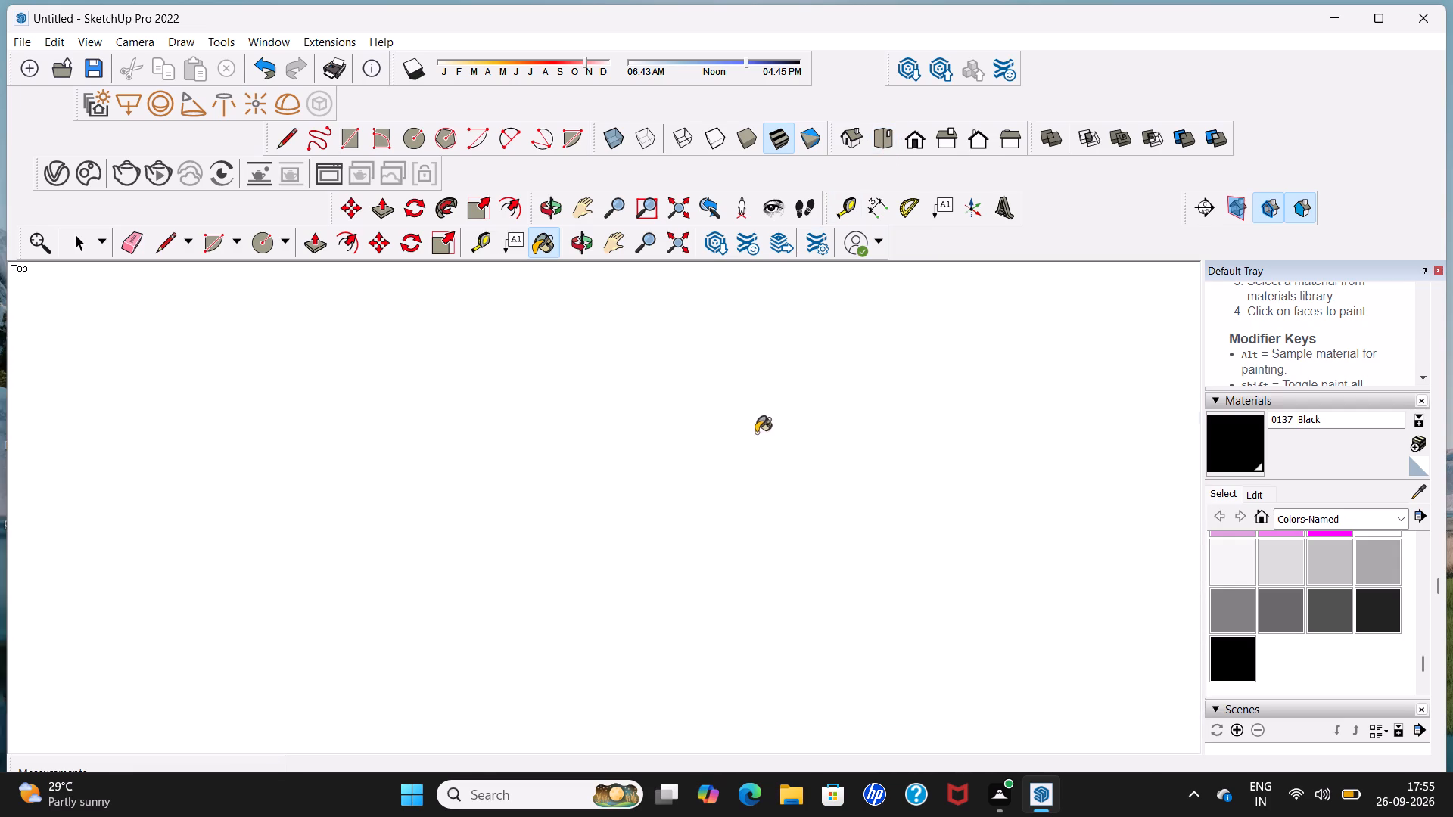
scroll(756, 433, down, 20)
scroll(756, 433, down, 20)
scroll(756, 433, down, 2)
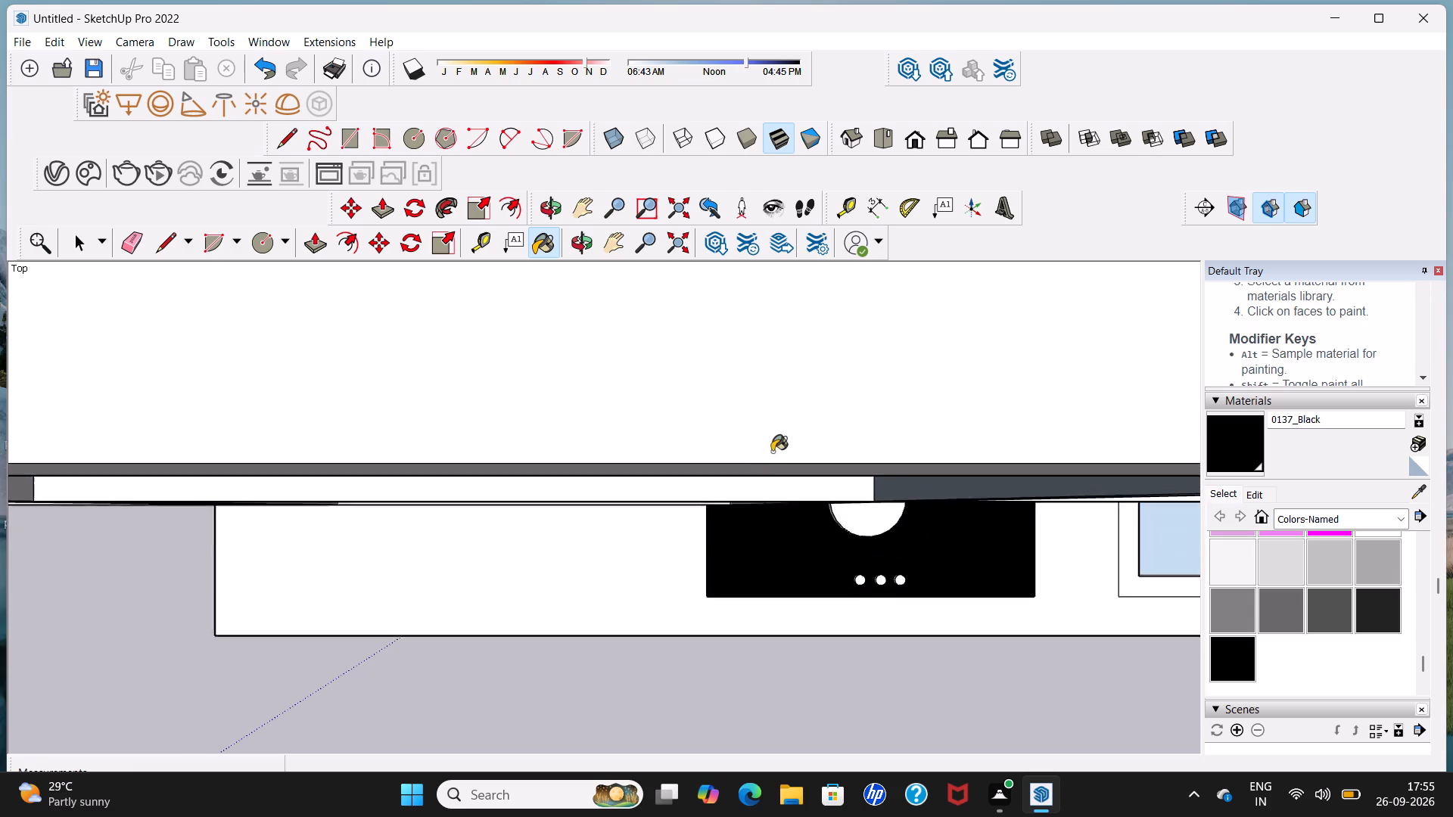
scroll(772, 452, down, 20)
scroll(772, 452, down, 13)
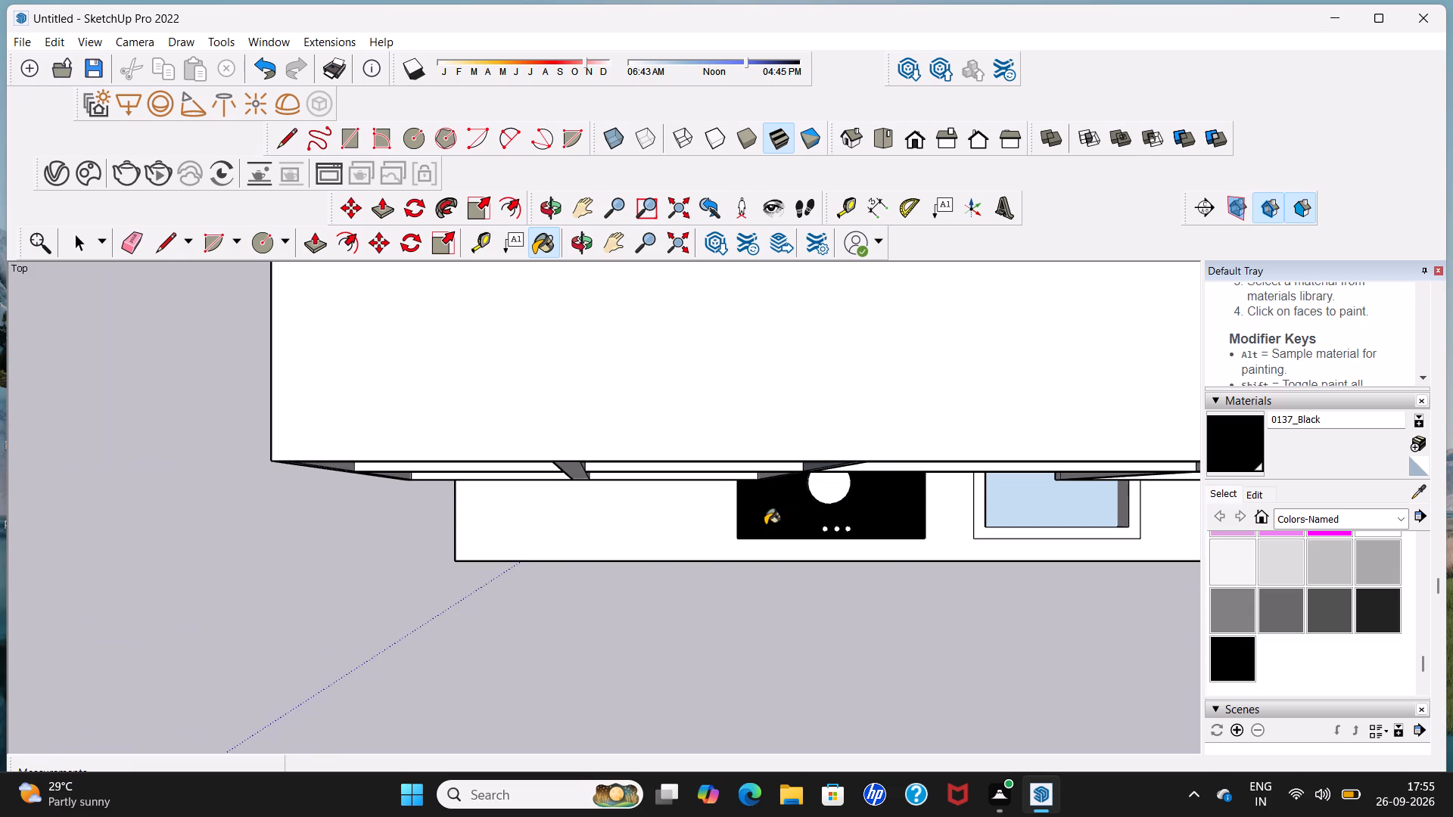
middle_drag(765, 525, 753, 375)
scroll(763, 393, down, 7)
middle_drag(800, 503, 771, 371)
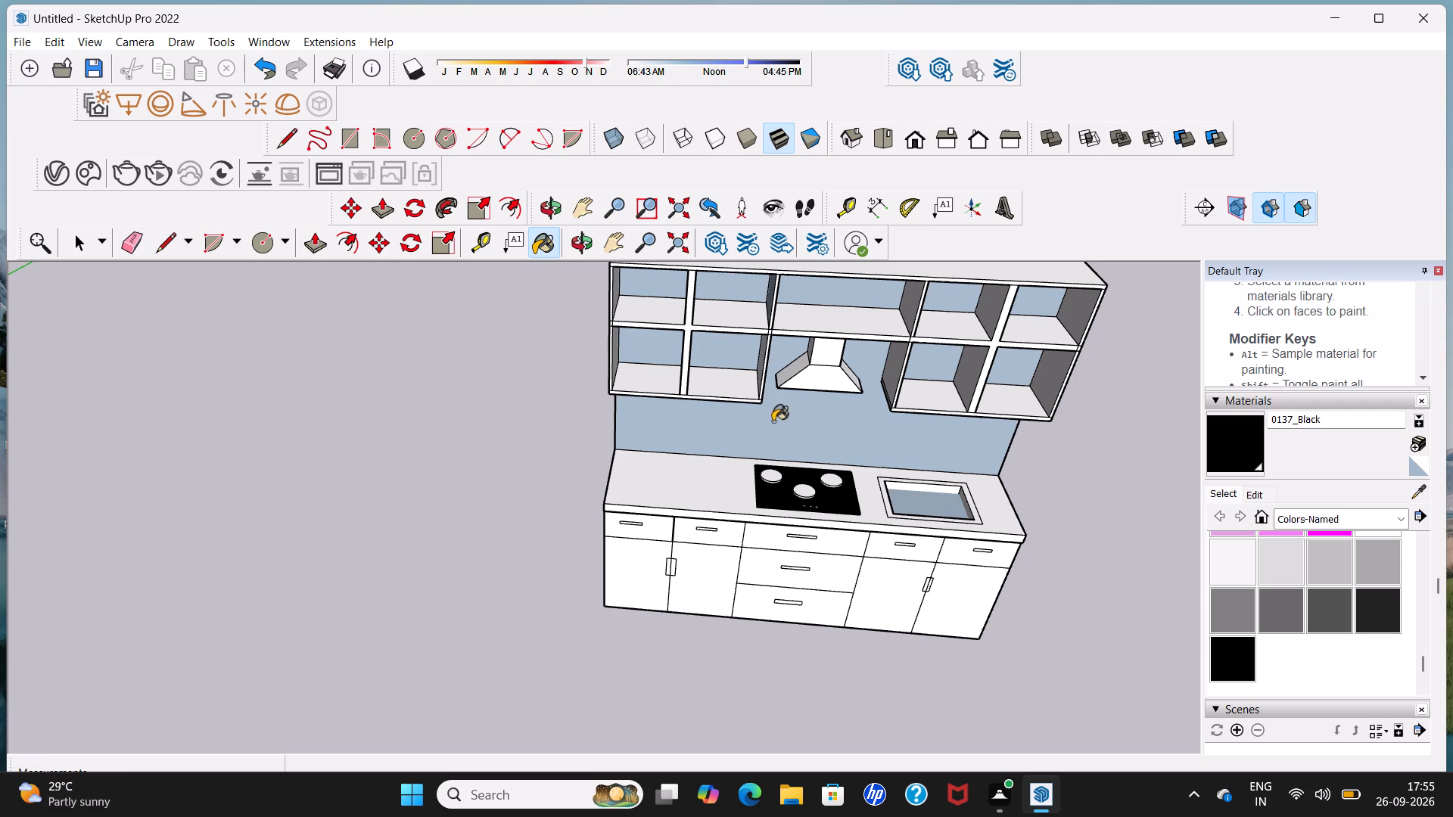
scroll(970, 513, up, 7)
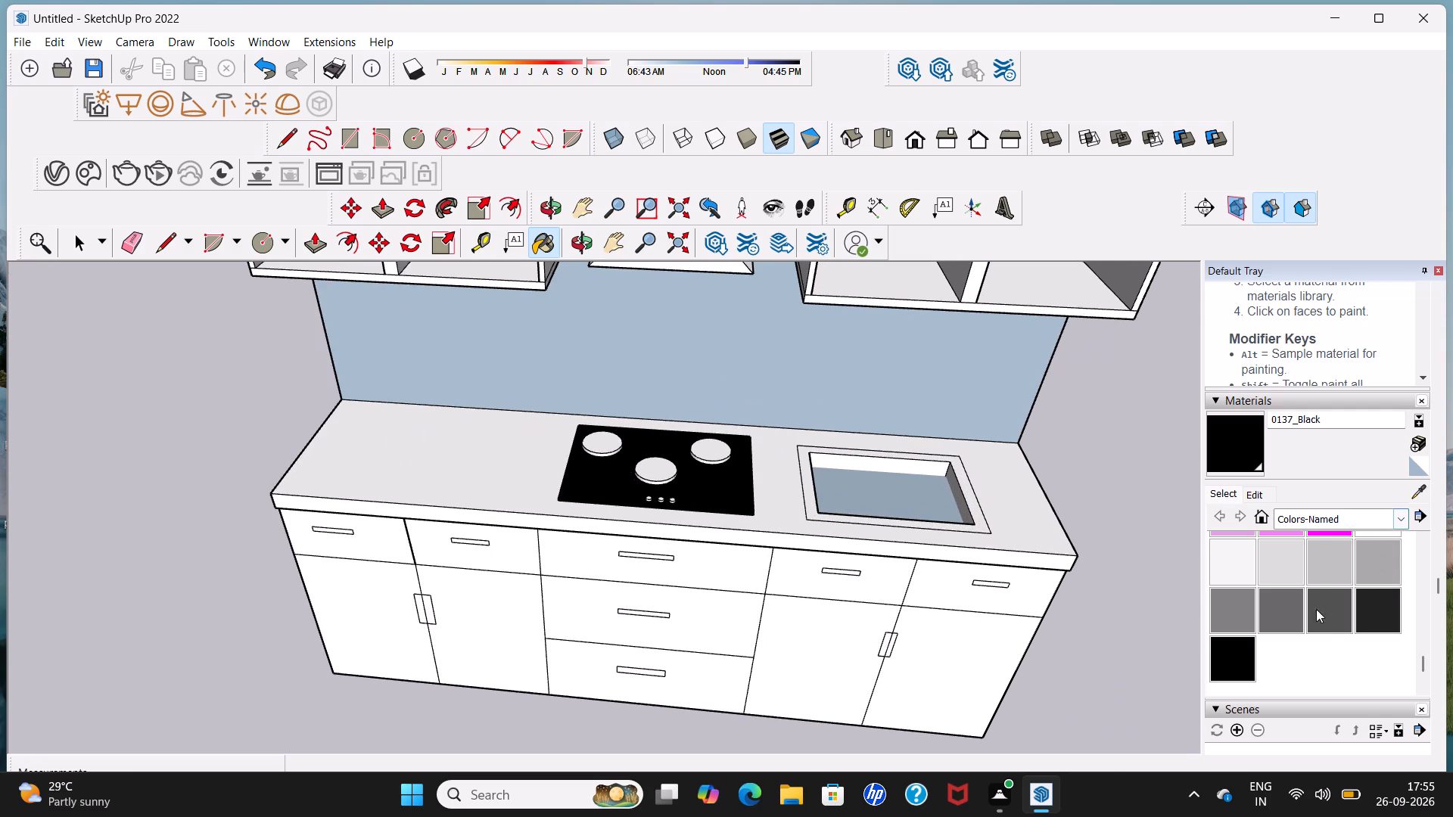
click(1380, 554)
scroll(991, 557, up, 8)
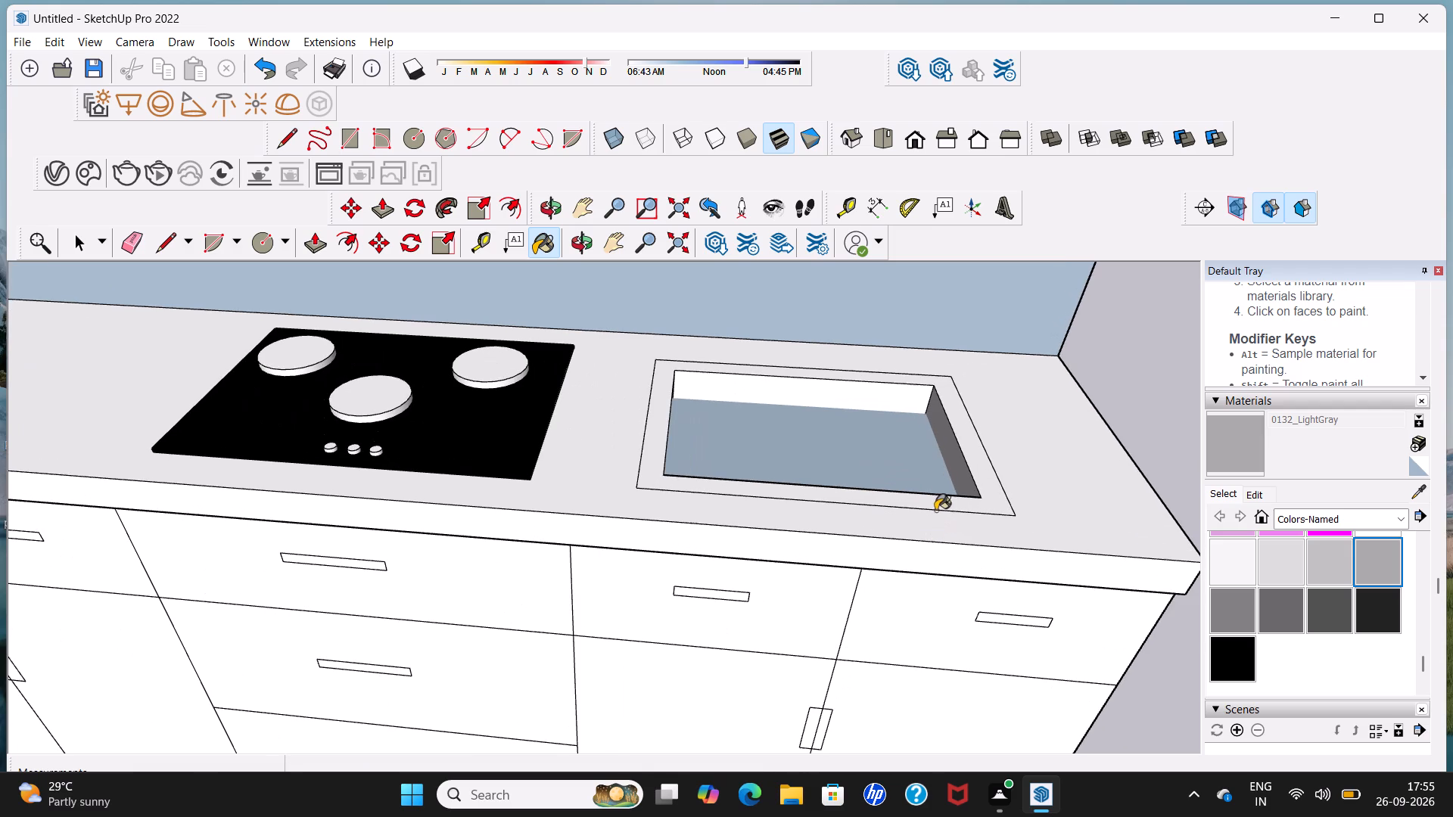
click(941, 502)
click(929, 480)
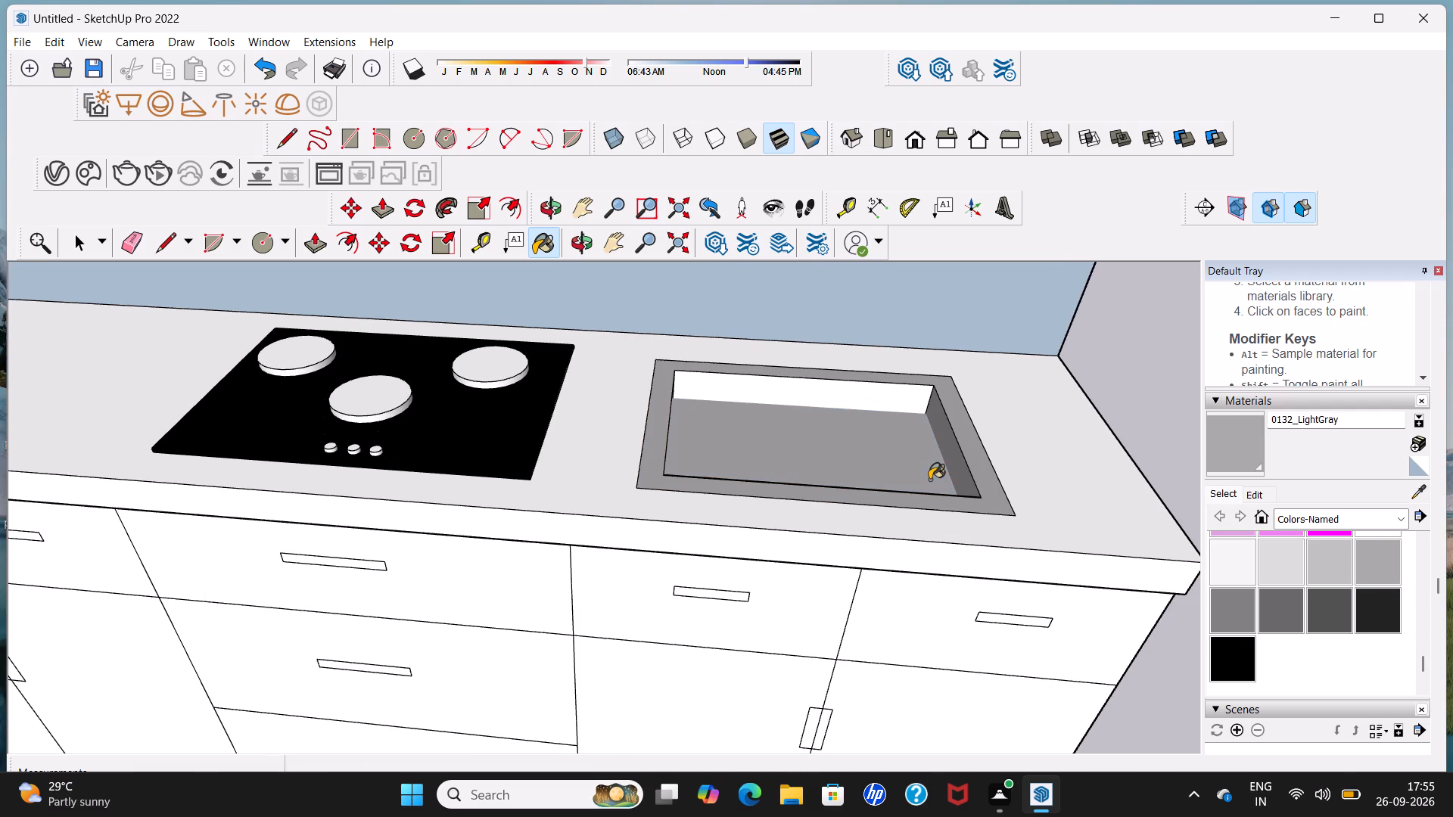
Paint the inner side walls of the sink basin with 0132_LightGray.
click(944, 446)
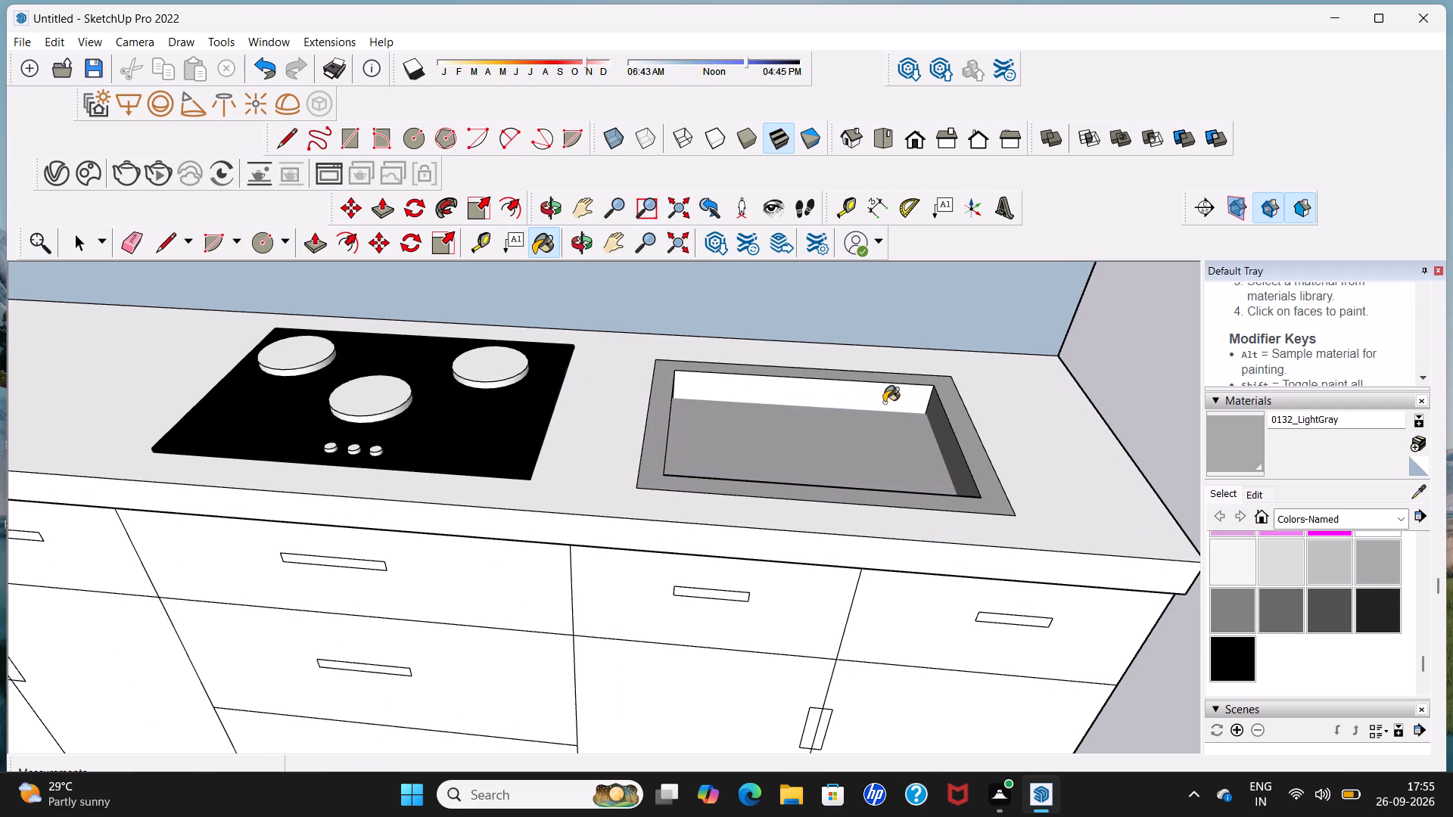
click(884, 402)
middle_drag(881, 411, 658, 495)
scroll(658, 495, up, 3)
click(676, 492)
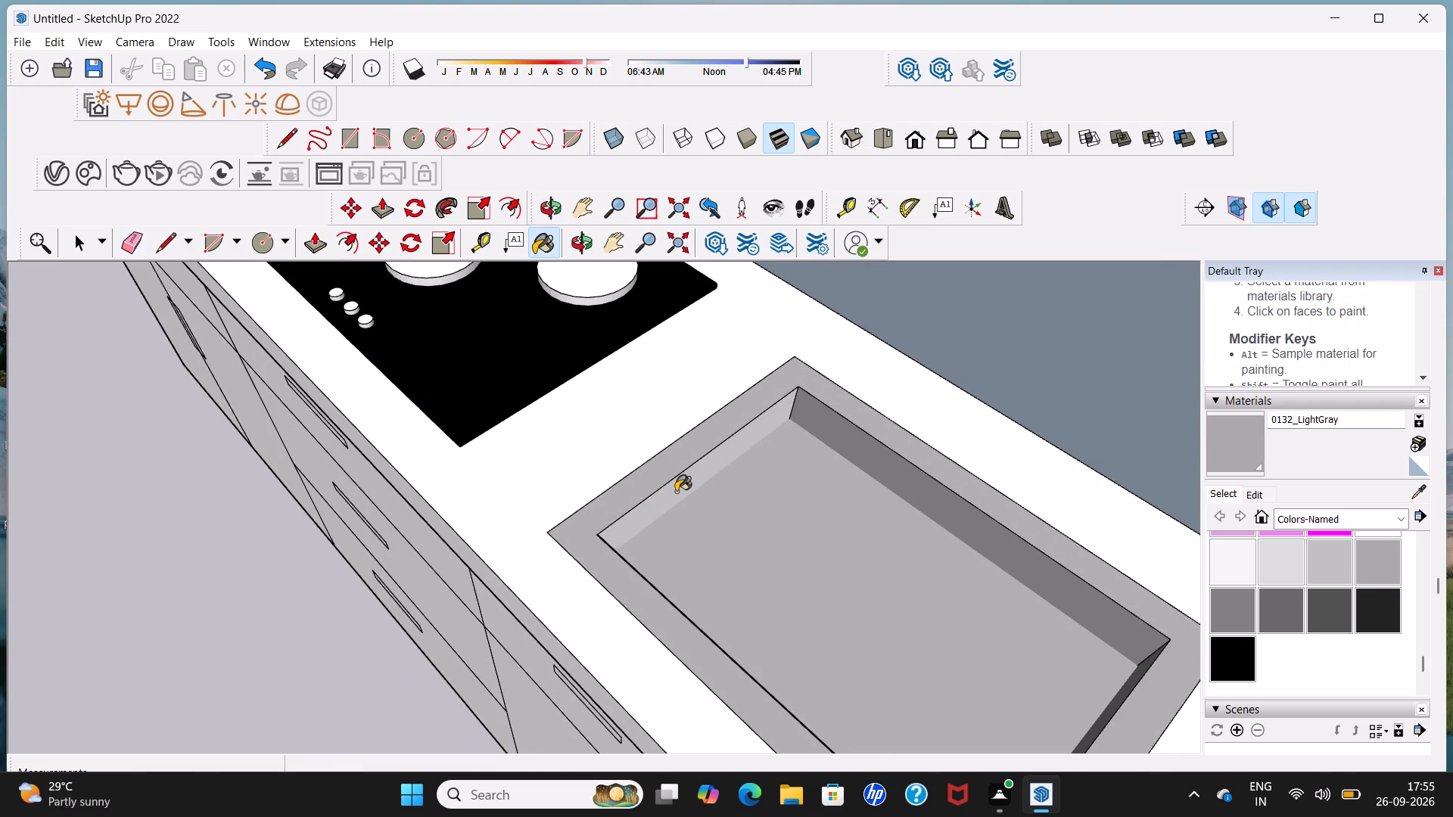
middle_drag(670, 565, 464, 632)
middle_drag(521, 620, 502, 623)
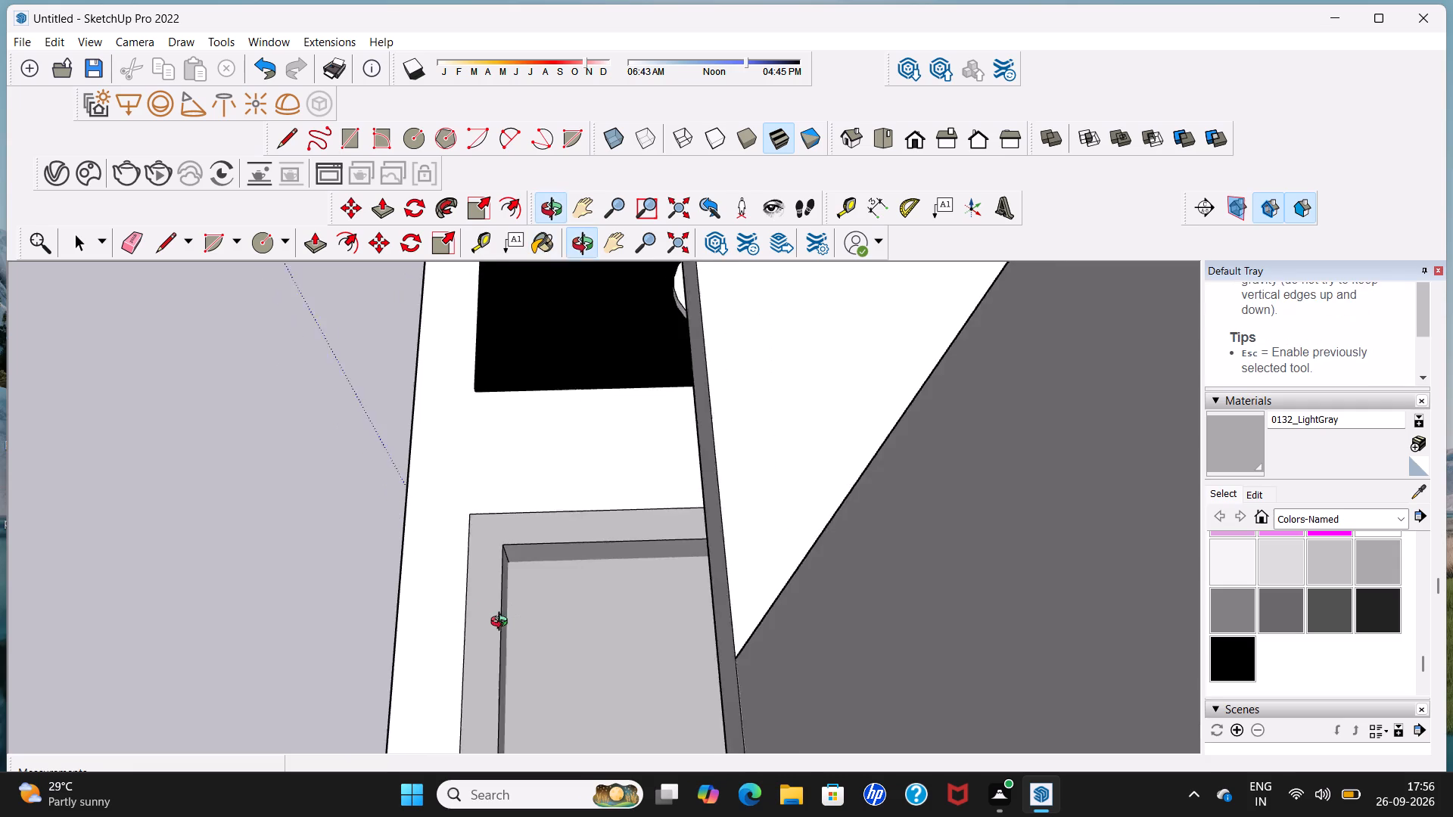
middle_drag(502, 623, 488, 610)
scroll(488, 610, up, 6)
click(488, 607)
scroll(488, 607, down, 7)
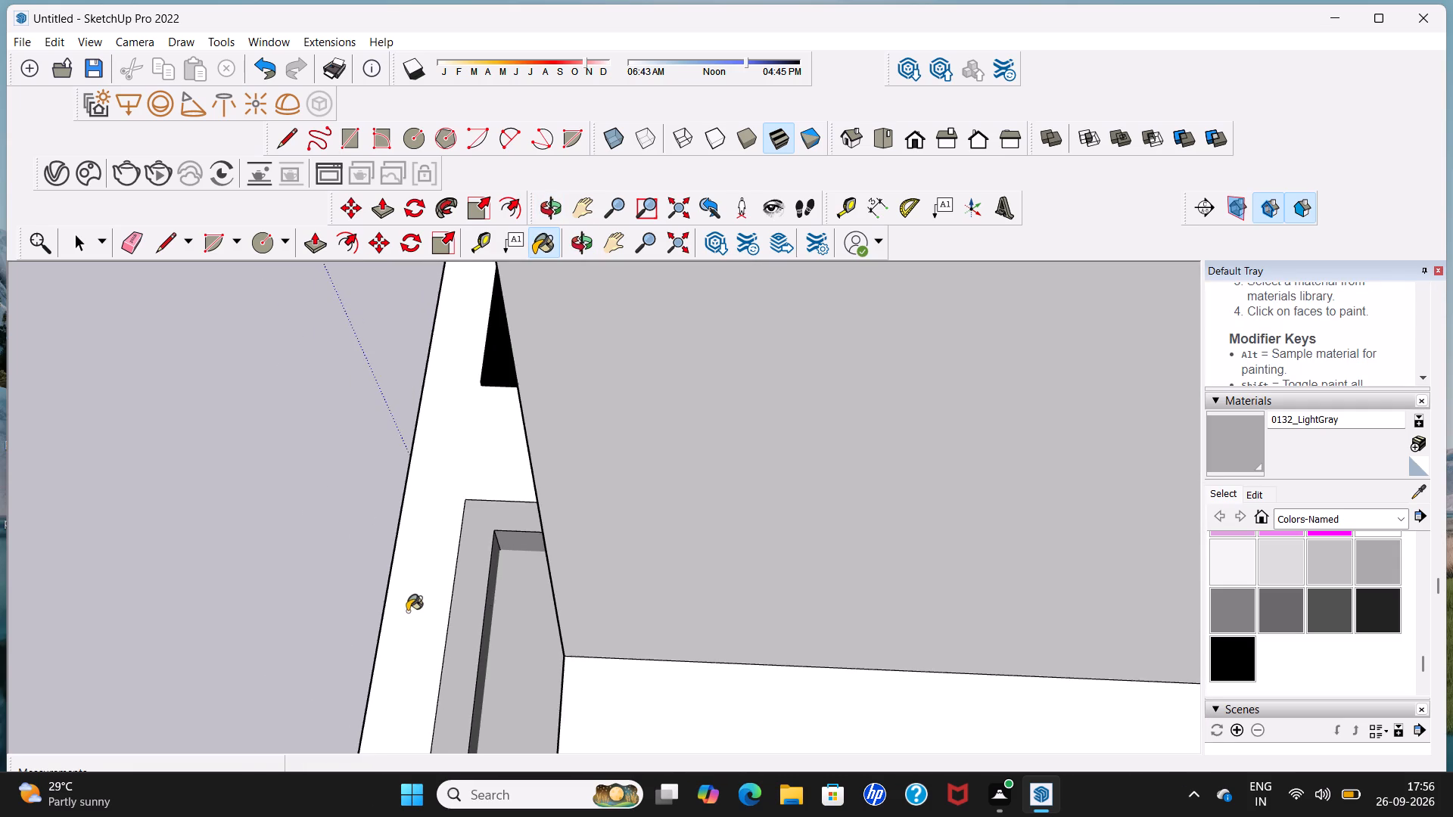
middle_drag(407, 611, 845, 464)
scroll(980, 448, up, 2)
scroll(1028, 451, down, 2)
middle_drag(1040, 483, 1041, 486)
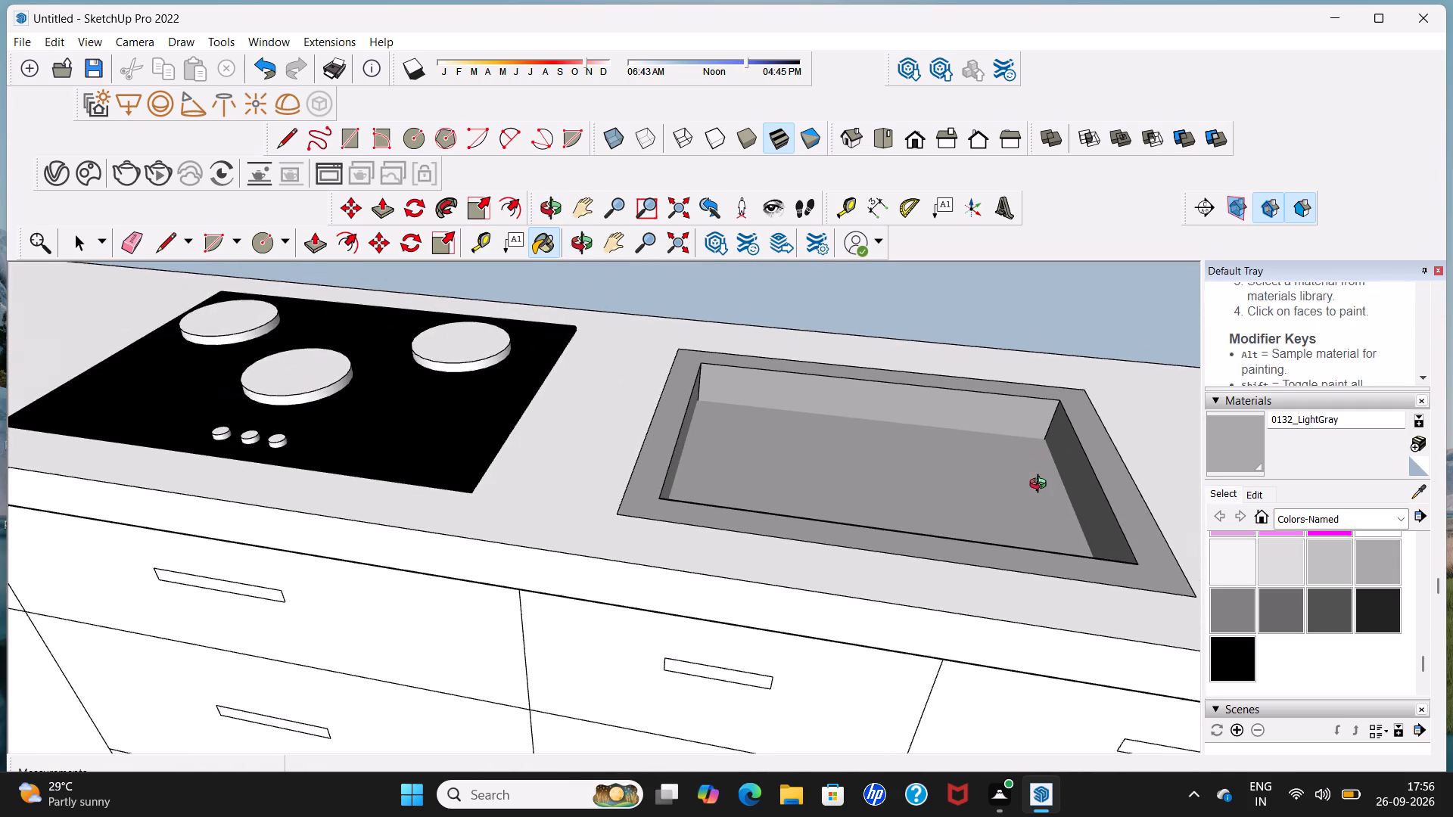
middle_drag(1041, 486, 1040, 530)
click(941, 390)
click(1079, 468)
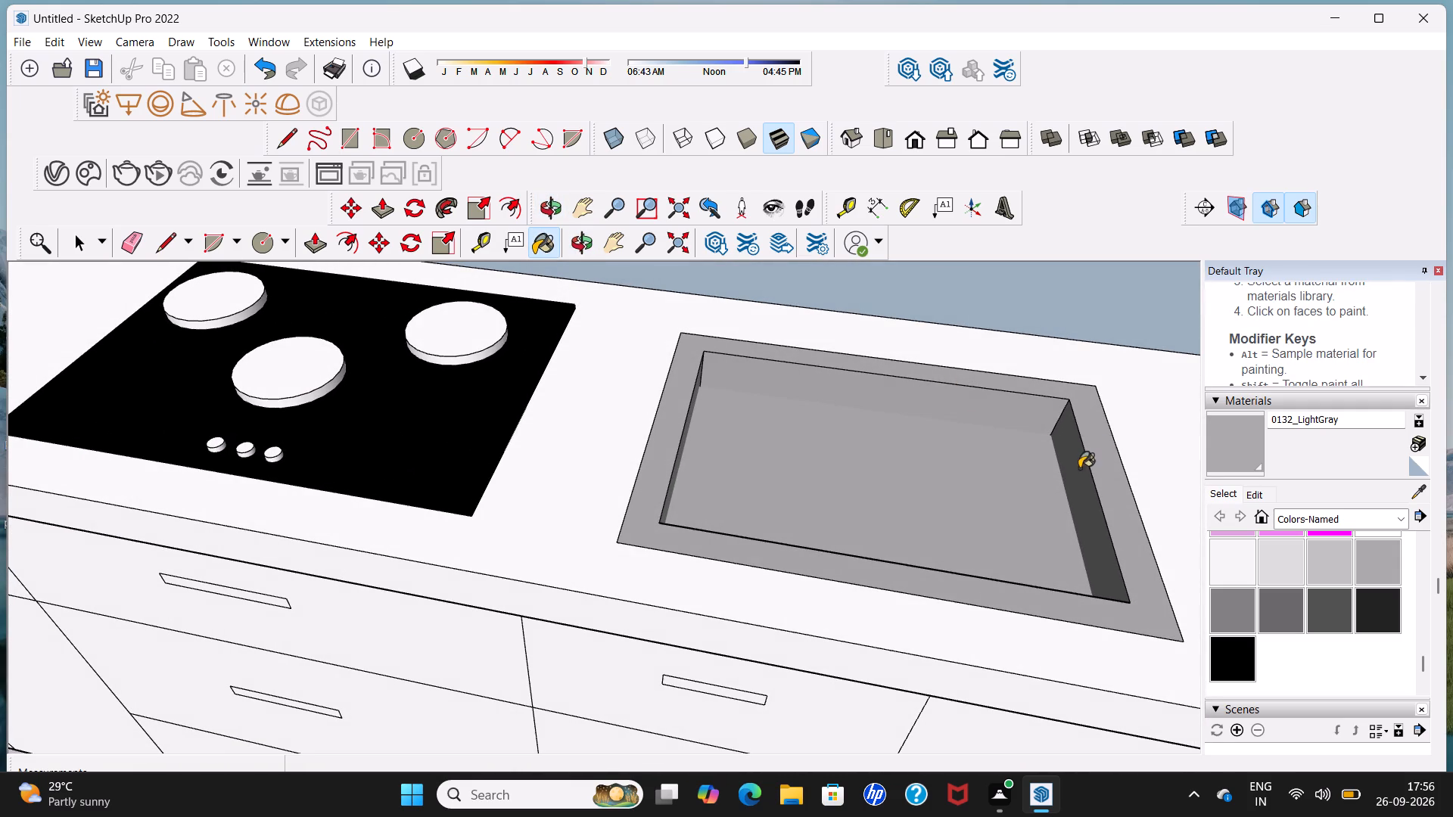
Push the sink basin floor down about 10 1/16" with Push/Pull to deepen the sink.
scroll(842, 448, down, 13)
middle_drag(792, 542, 867, 362)
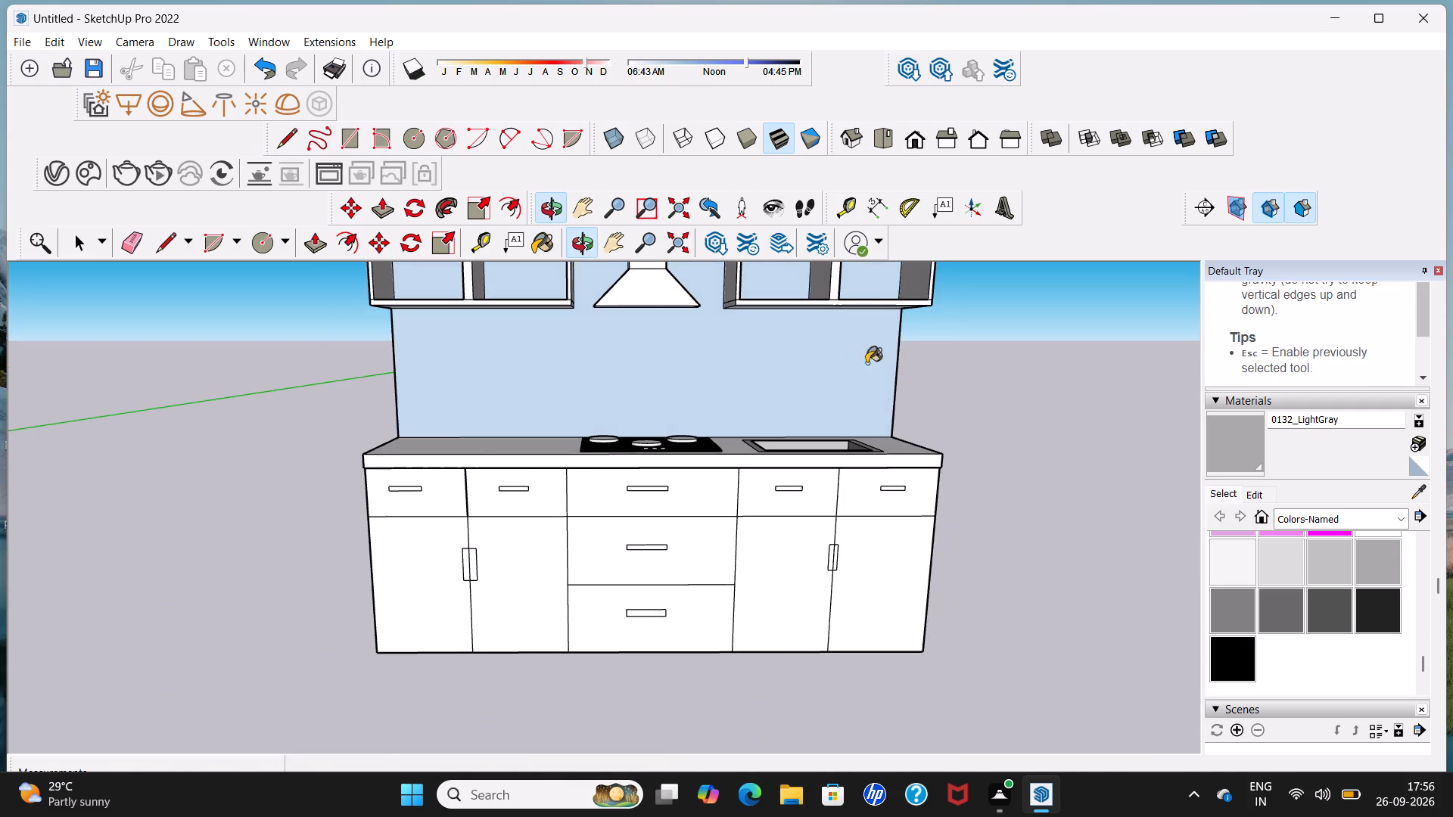
scroll(835, 416, up, 7)
middle_drag(832, 462, 803, 547)
scroll(832, 462, up, 1)
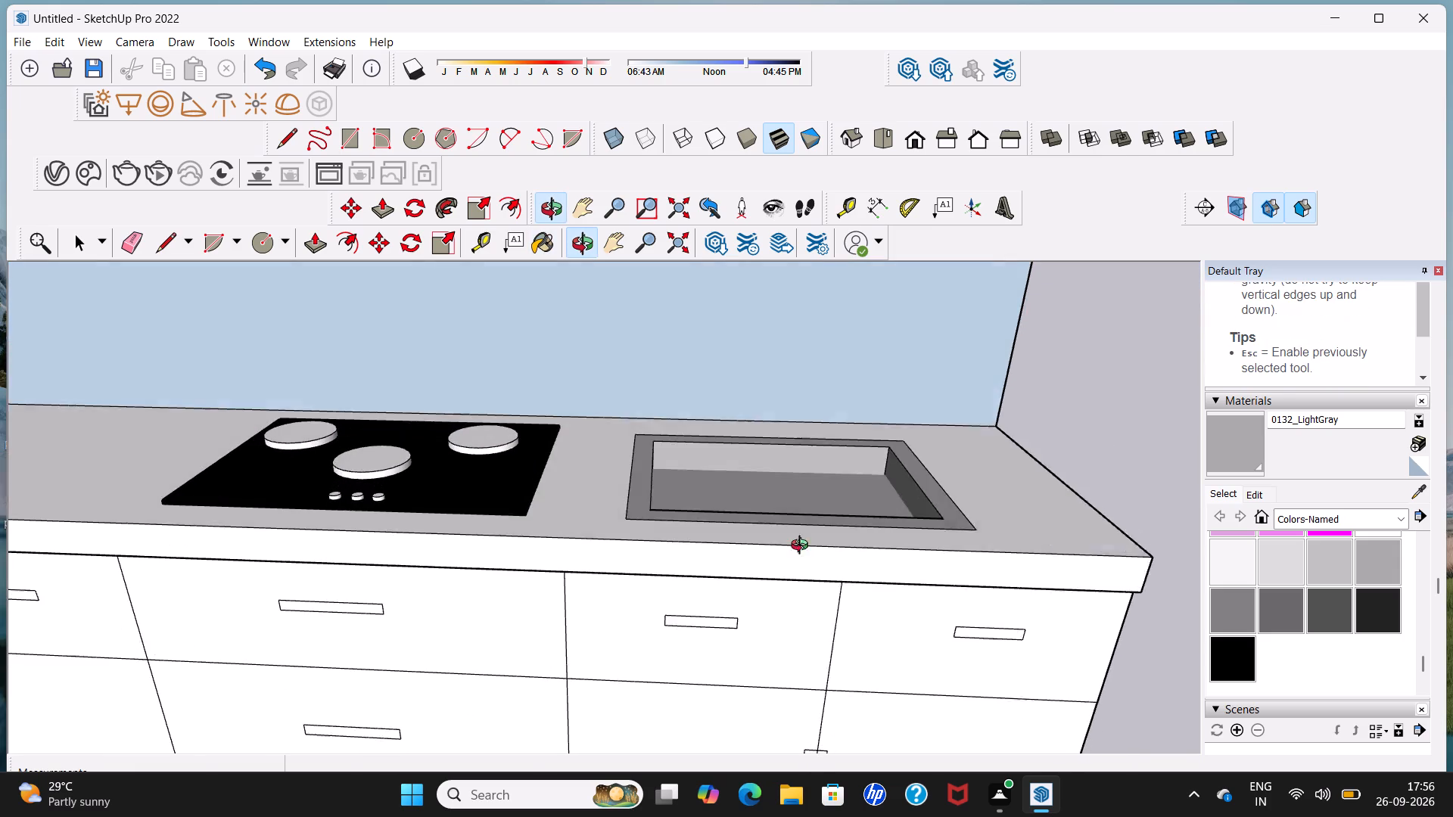
middle_drag(803, 547, 796, 539)
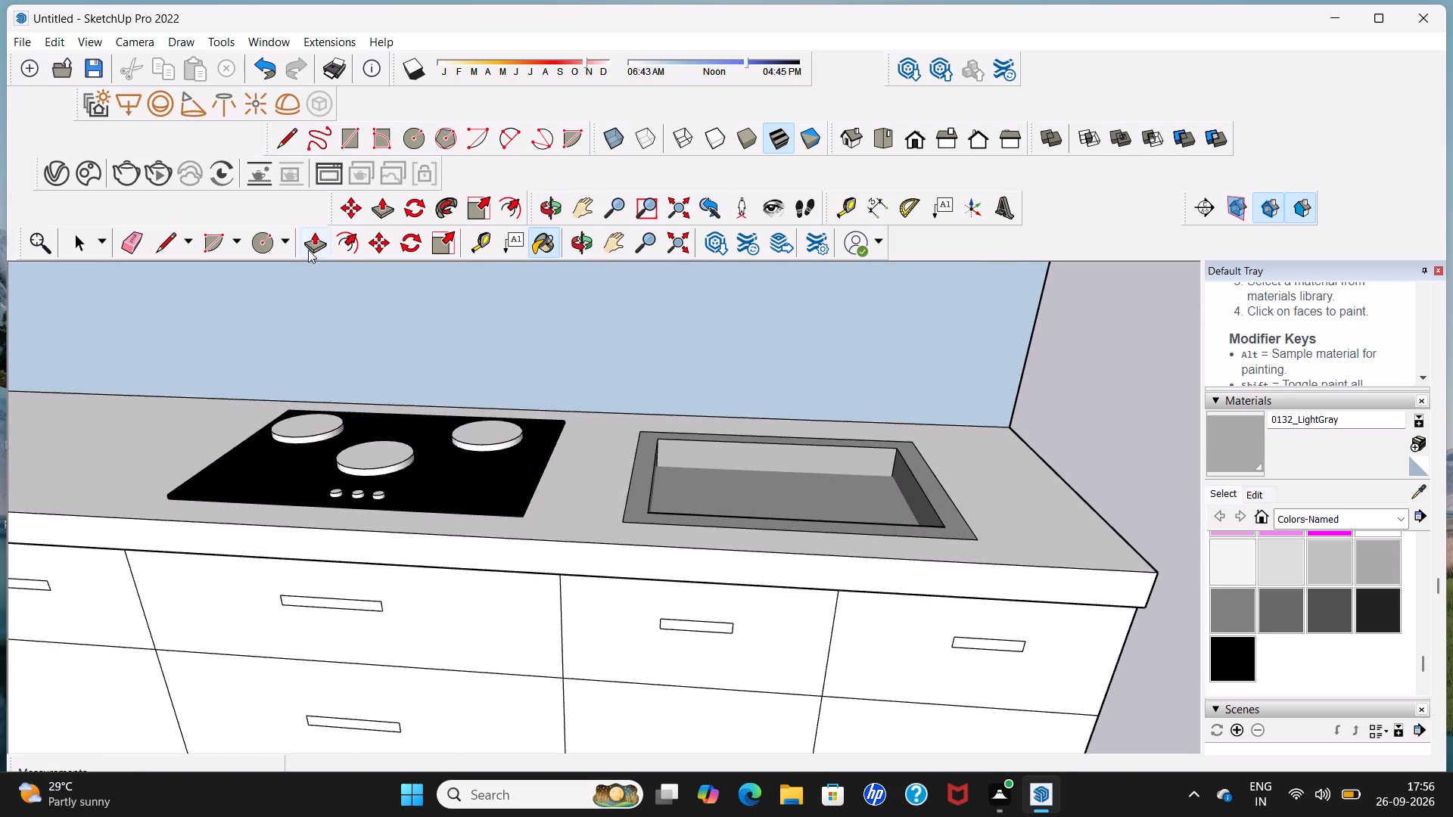
drag(308, 250, 316, 258)
drag(733, 489, 720, 581)
middle_drag(720, 581, 707, 710)
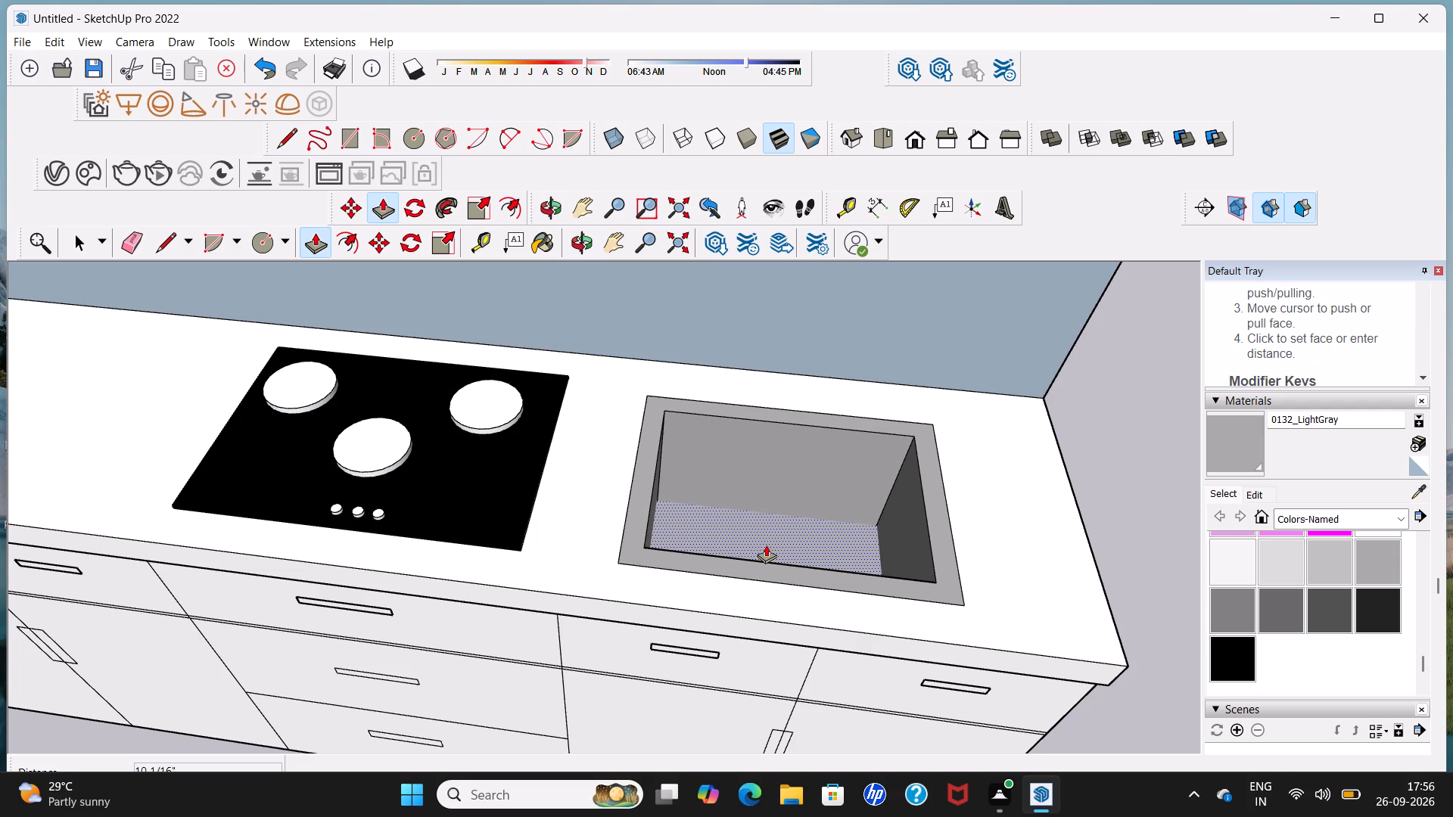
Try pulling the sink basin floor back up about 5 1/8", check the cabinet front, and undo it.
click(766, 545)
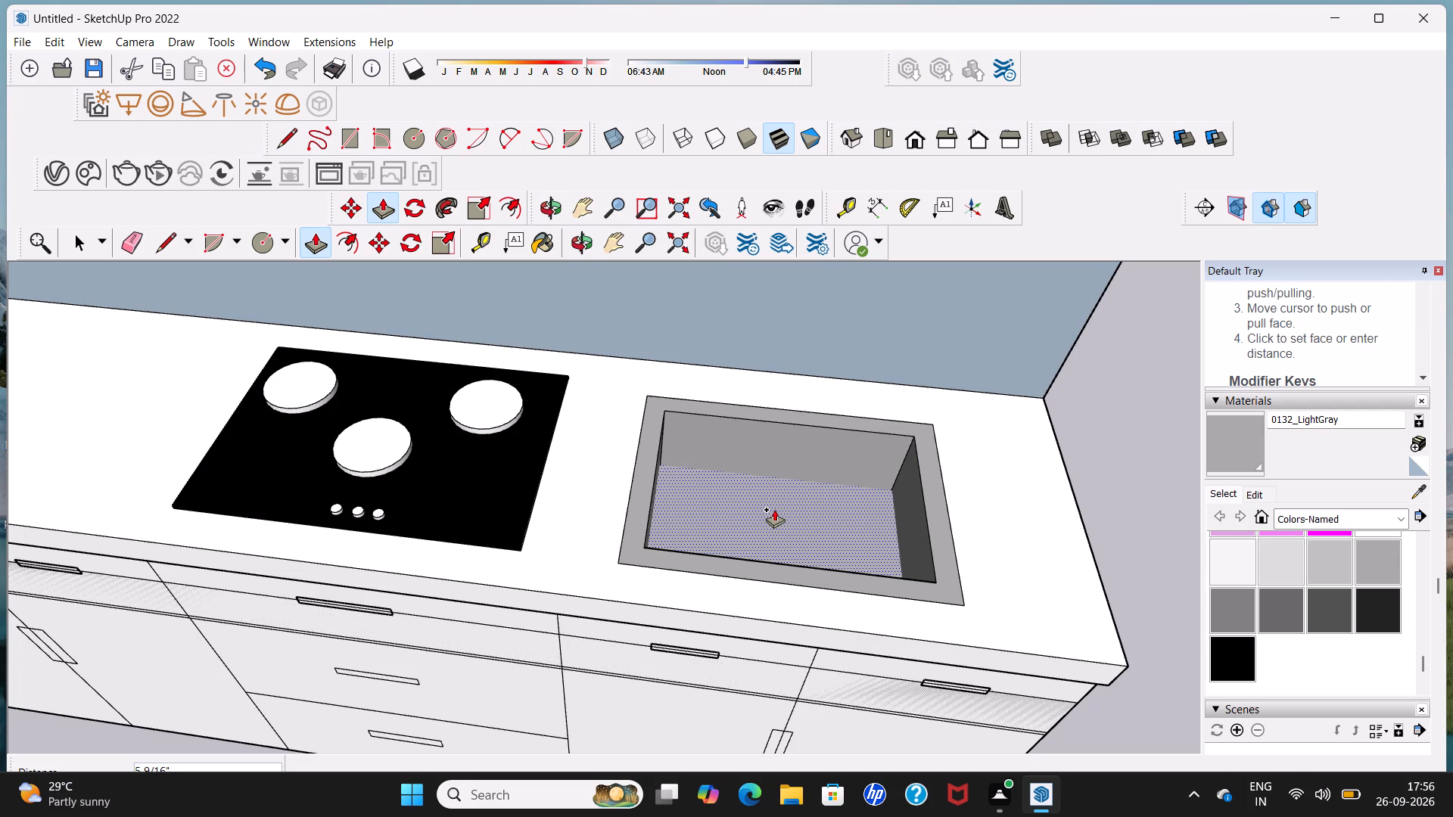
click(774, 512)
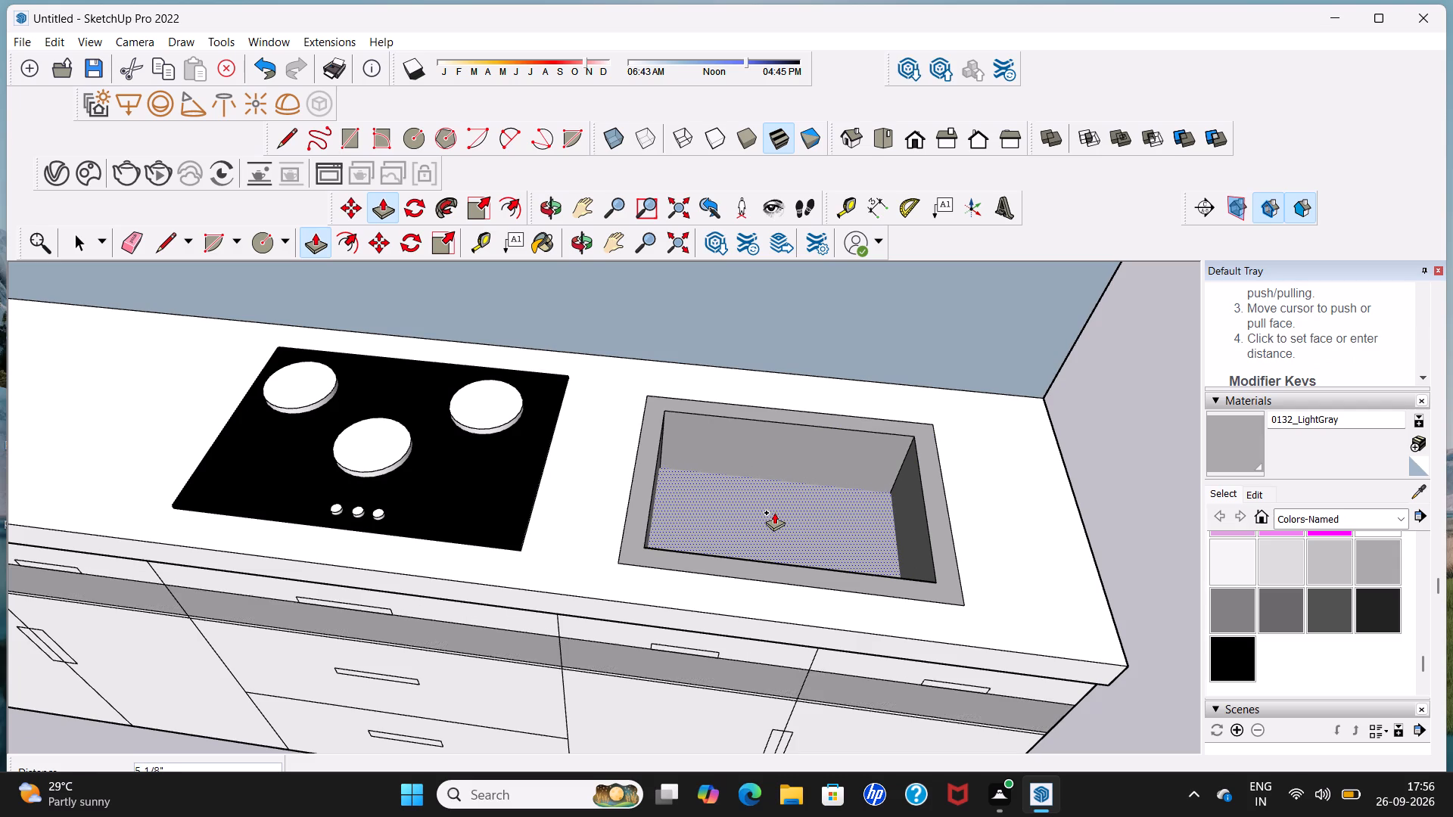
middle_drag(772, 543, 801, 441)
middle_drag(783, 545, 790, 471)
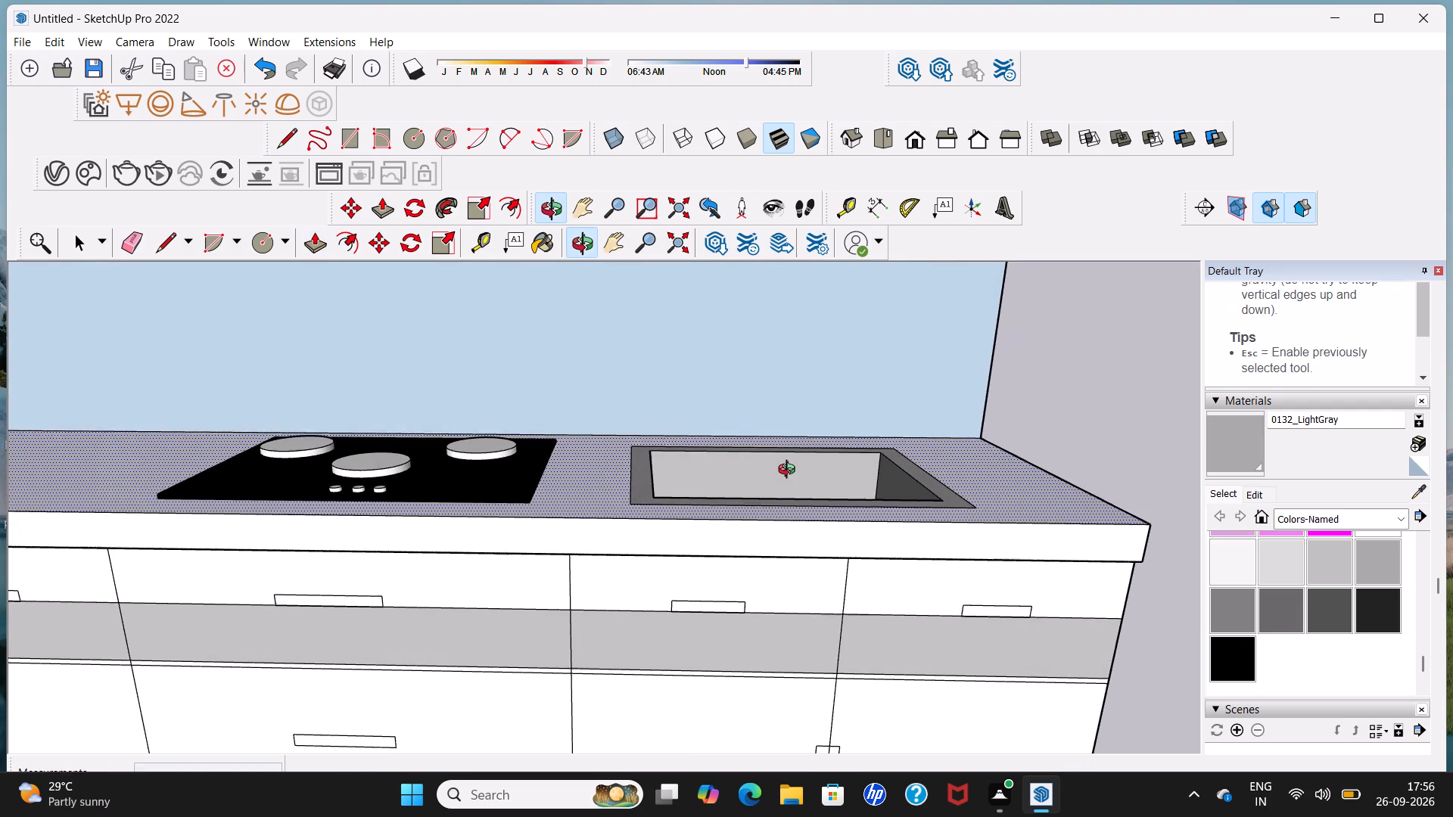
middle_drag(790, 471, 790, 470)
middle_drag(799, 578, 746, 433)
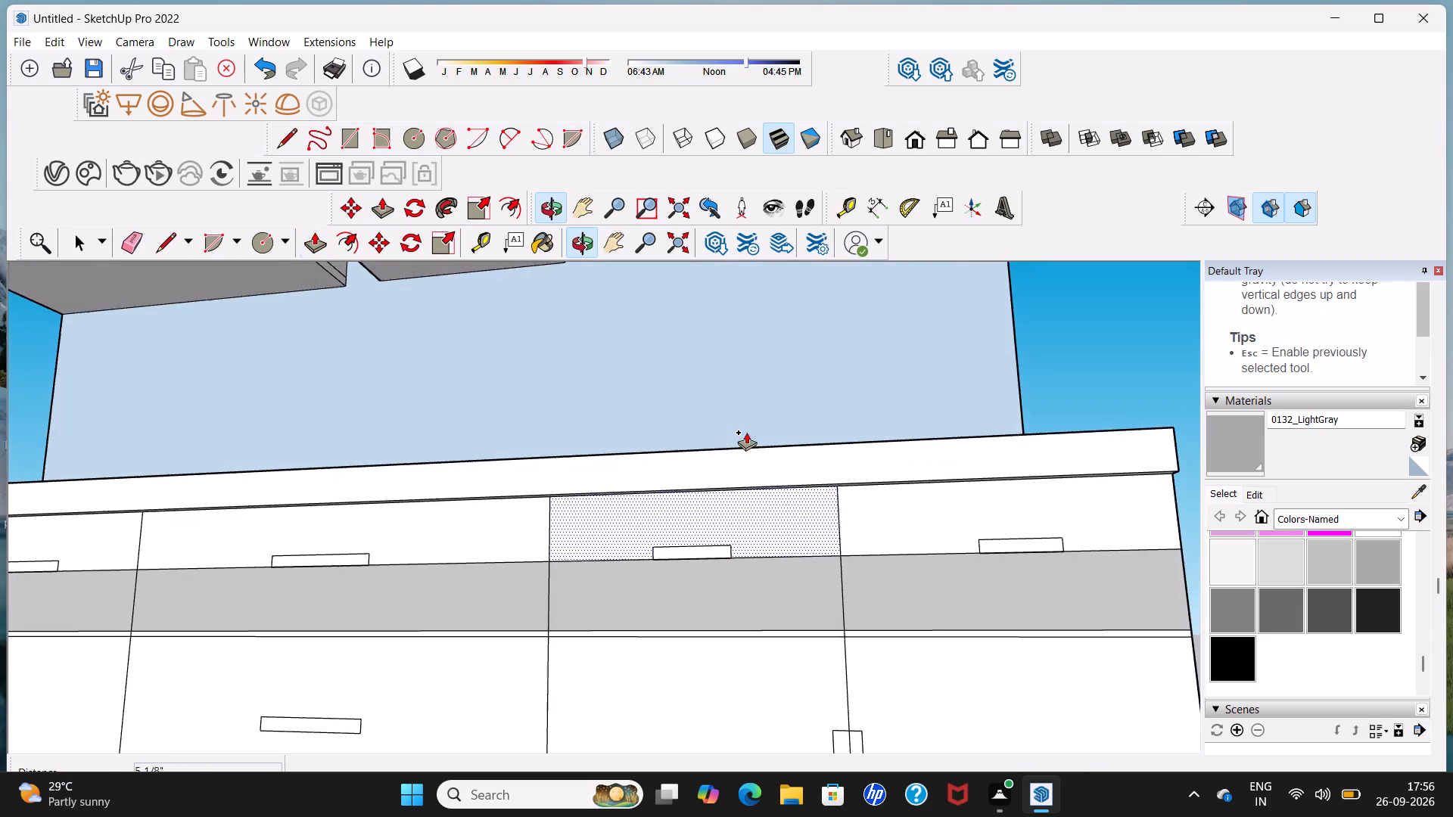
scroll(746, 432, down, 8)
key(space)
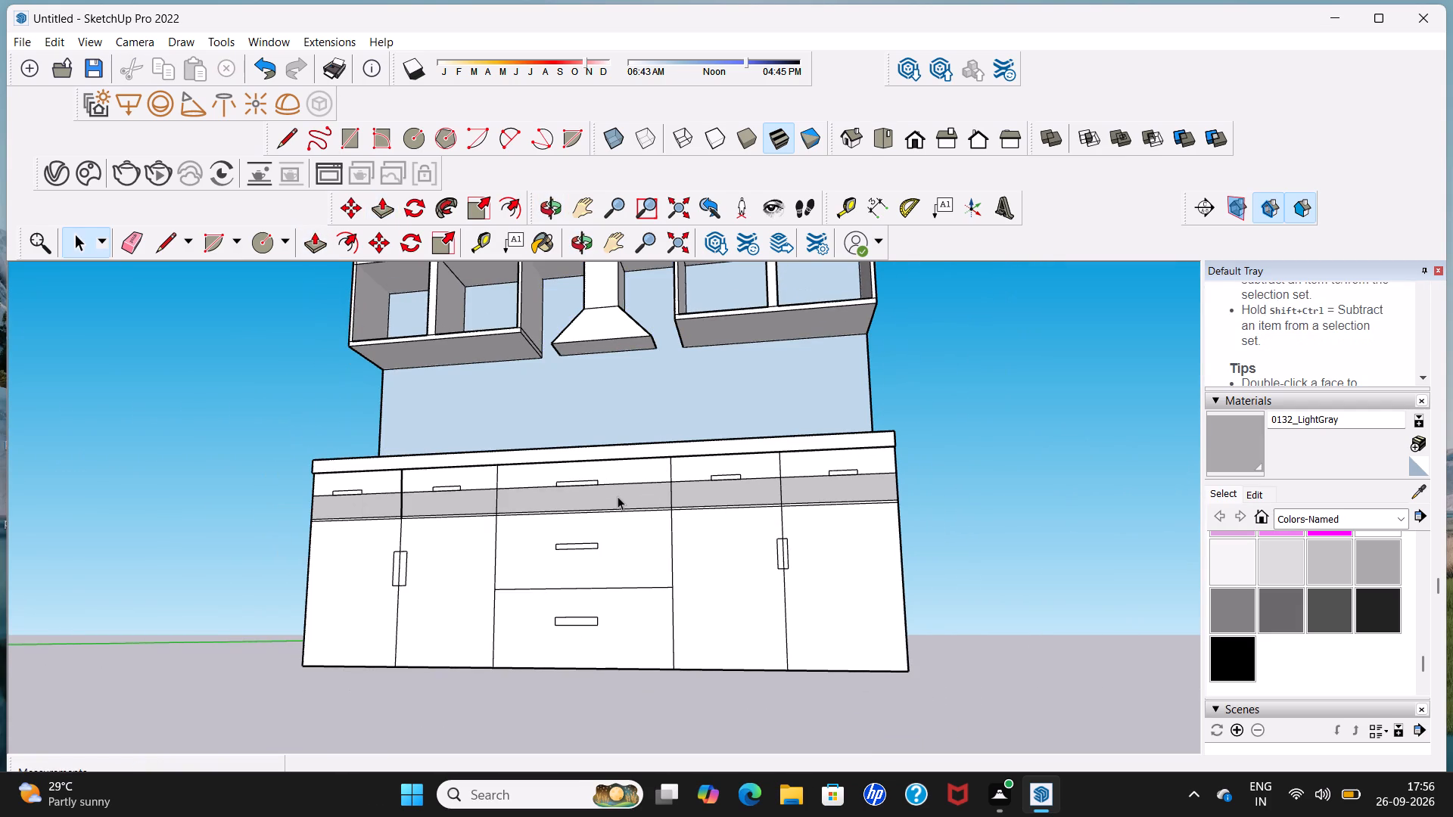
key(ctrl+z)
Examine the deepened sink and the whole kitchen unit from above and from the front.
middle_drag(617, 497, 617, 513)
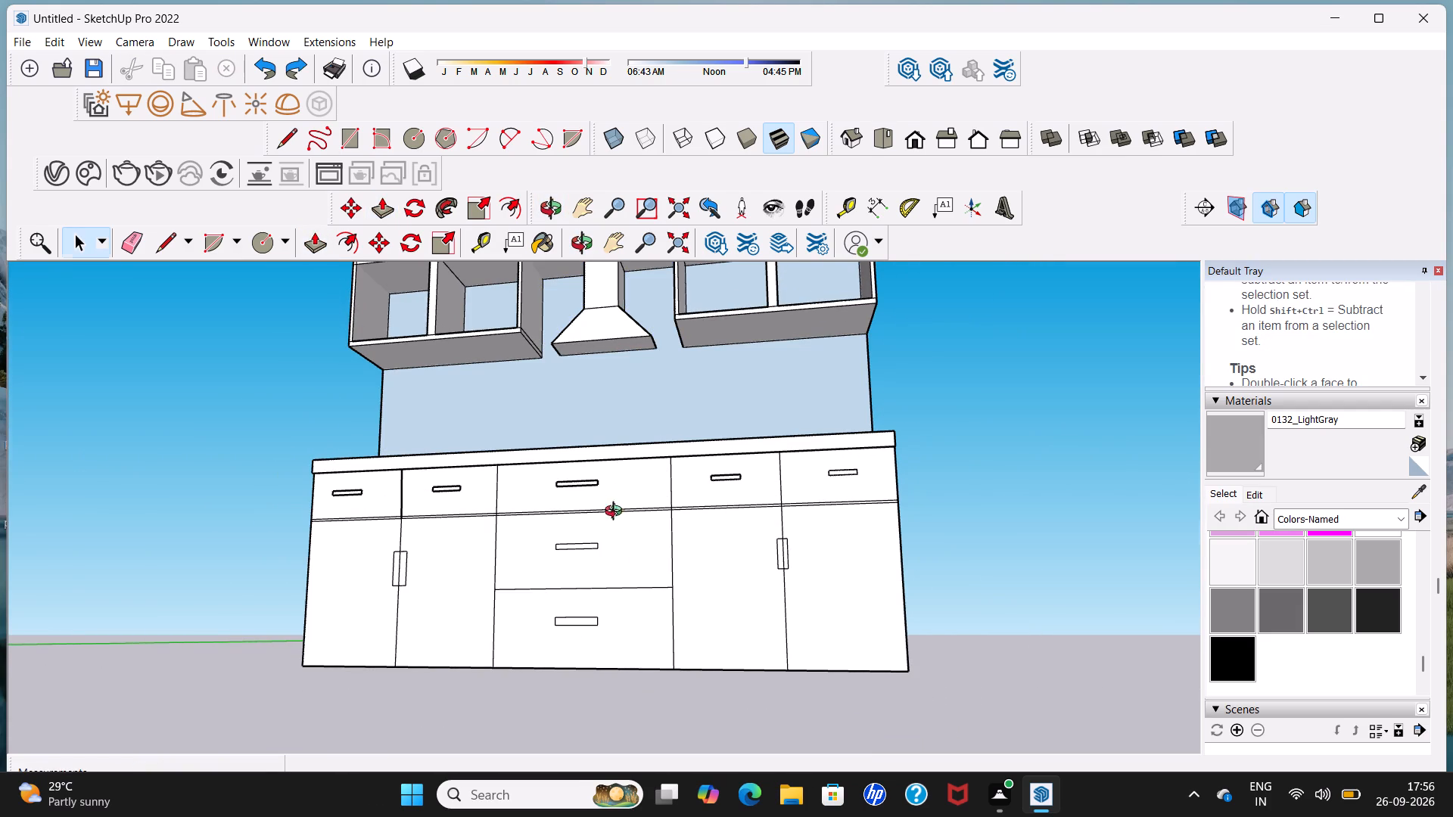
middle_drag(617, 513, 603, 699)
scroll(603, 699, down, 1)
middle_drag(714, 504, 686, 601)
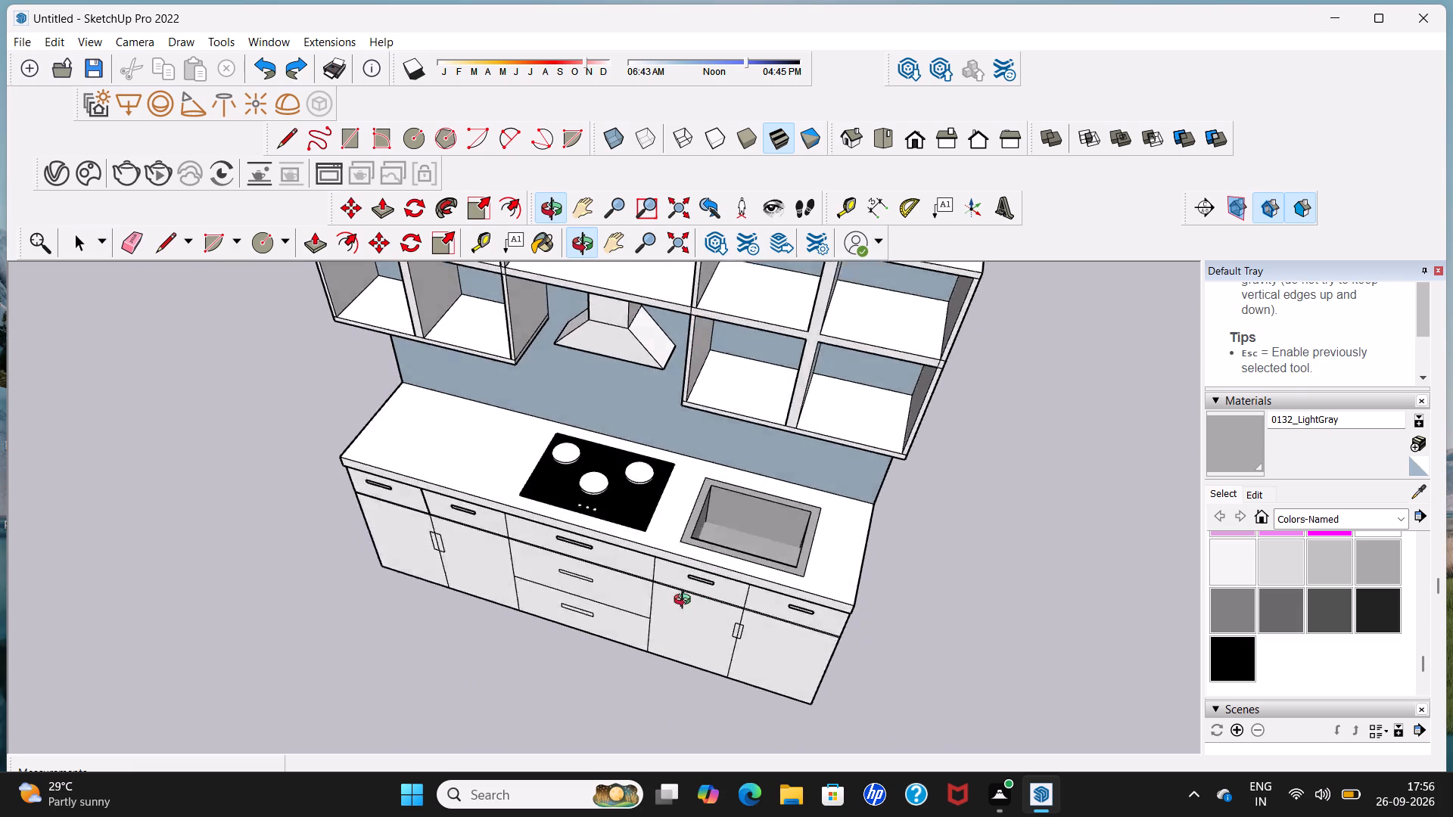
middle_drag(686, 601, 789, 486)
middle_drag(746, 533, 796, 525)
middle_drag(743, 487, 743, 506)
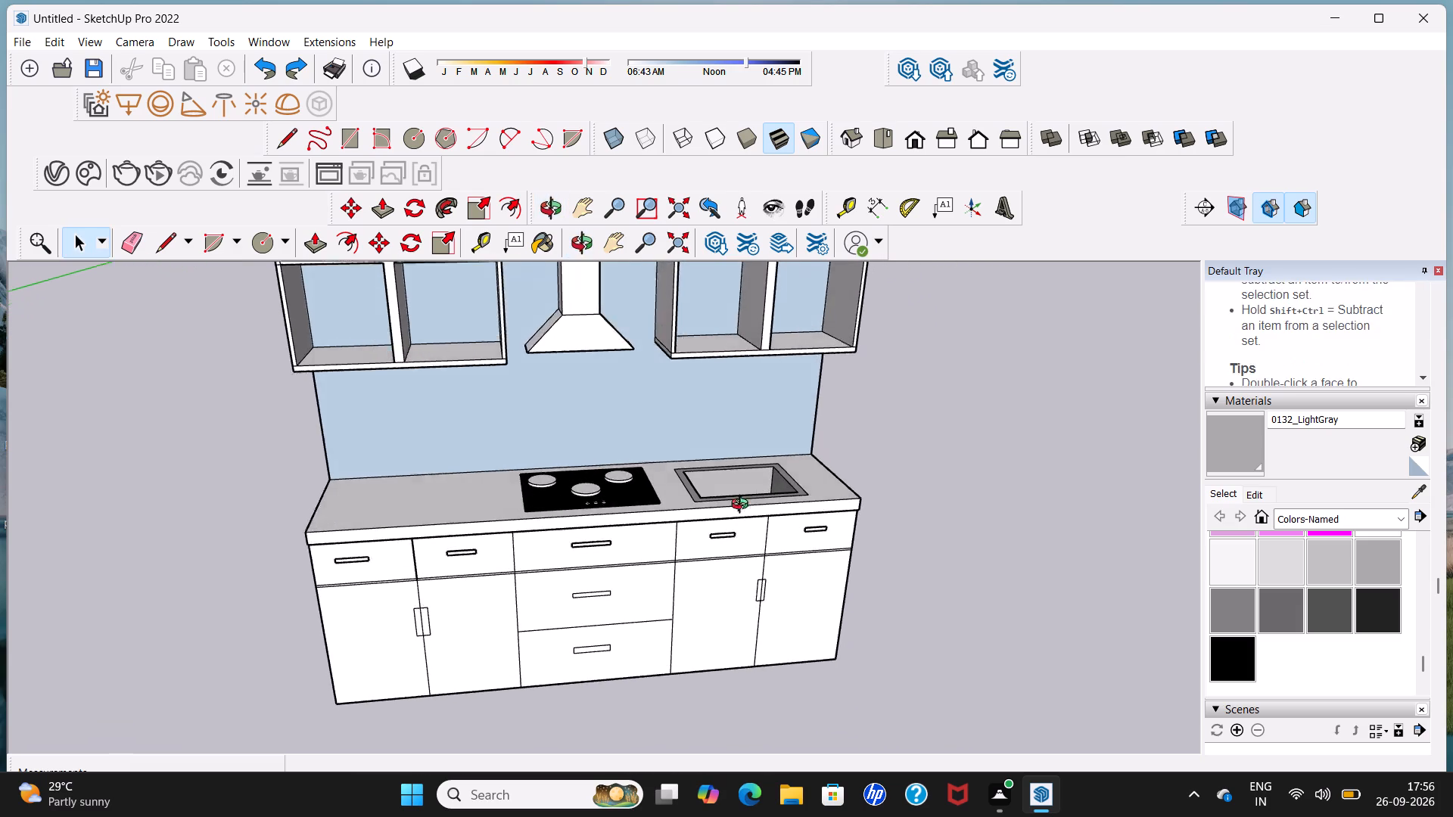
middle_drag(743, 506, 706, 630)
scroll(733, 500, up, 6)
scroll(750, 480, down, 11)
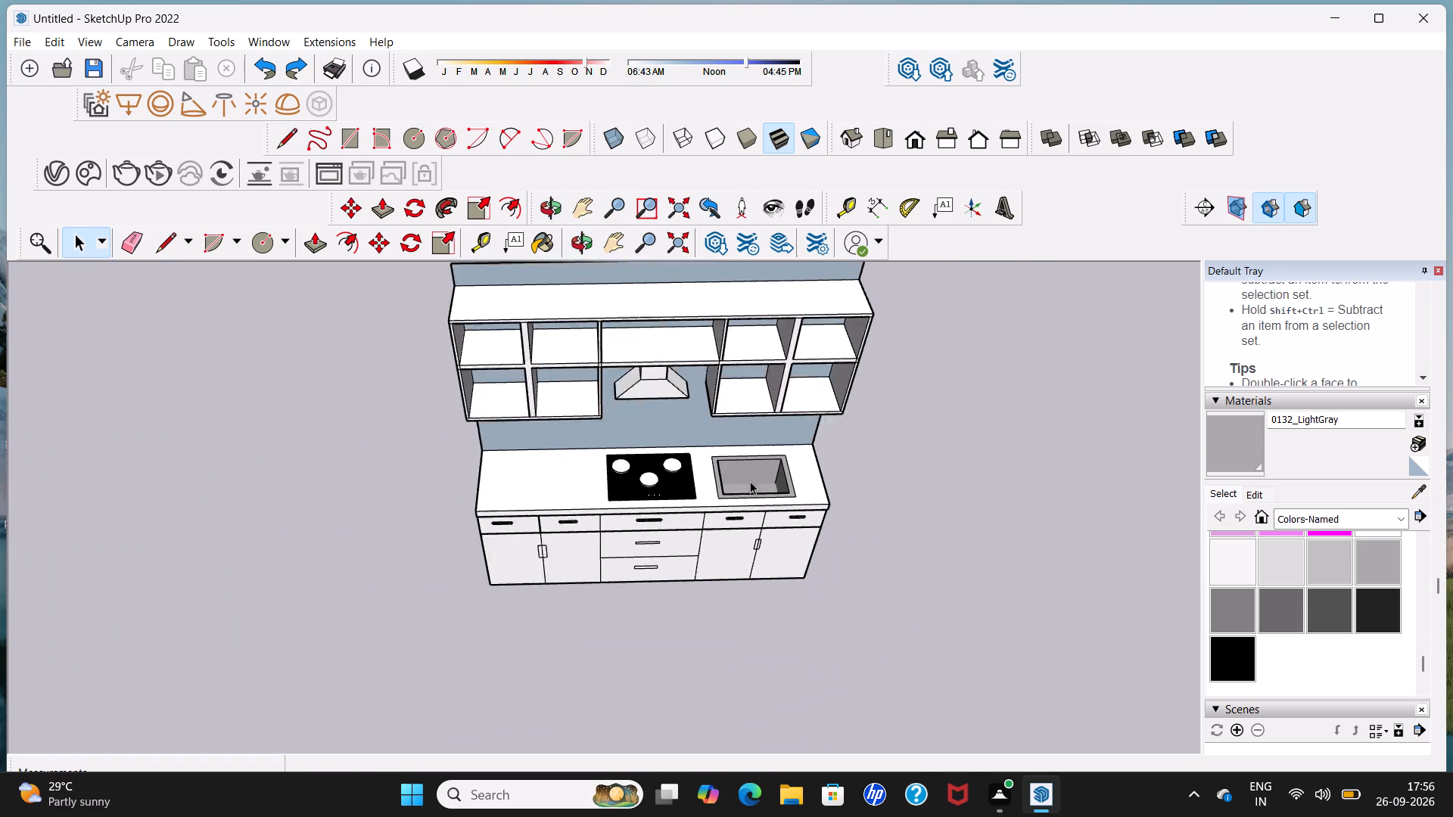
scroll(750, 481, down, 1)
middle_drag(747, 529, 703, 407)
middle_drag(699, 596, 717, 502)
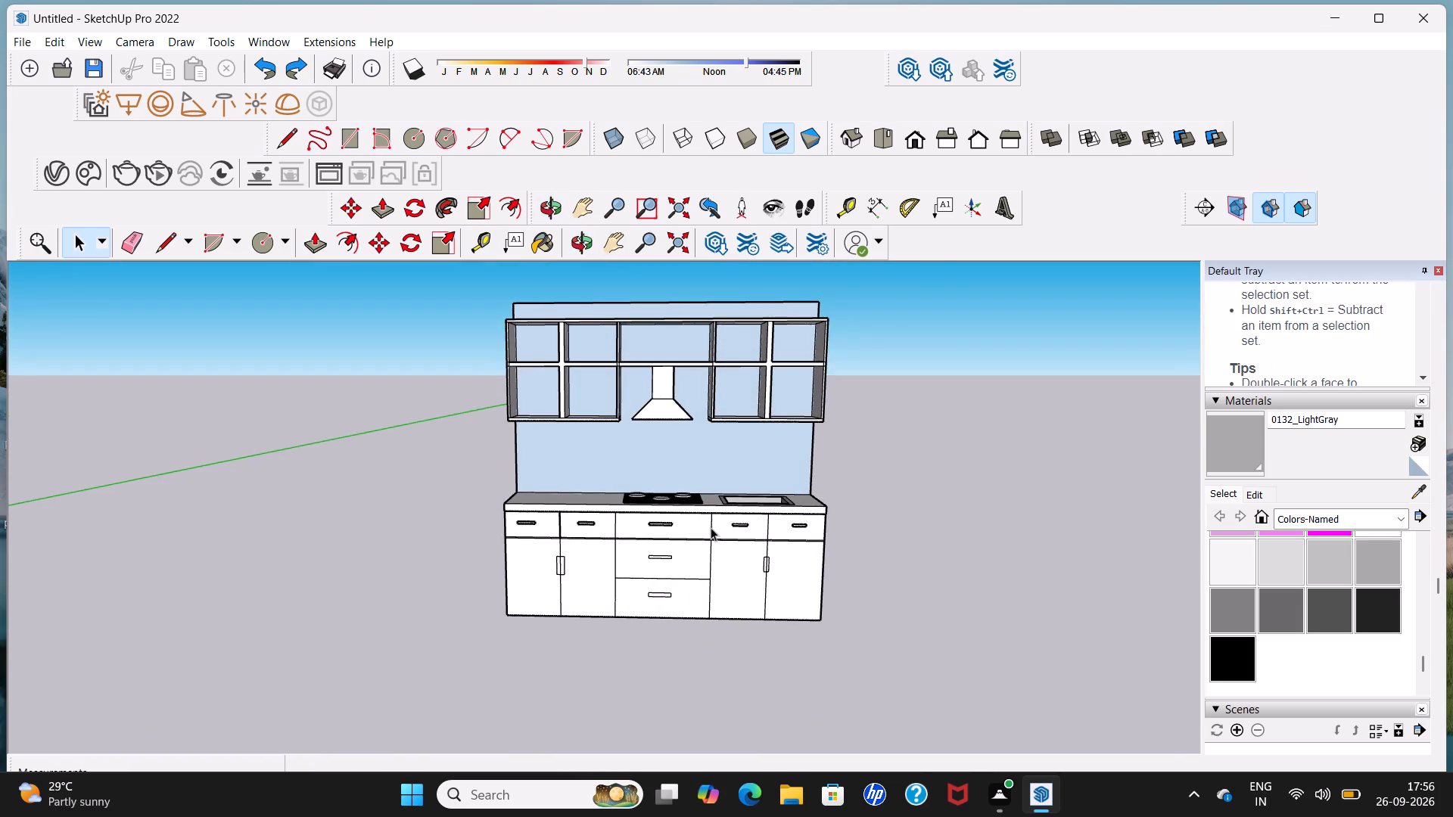
scroll(711, 527, up, 7)
scroll(706, 525, down, 6)
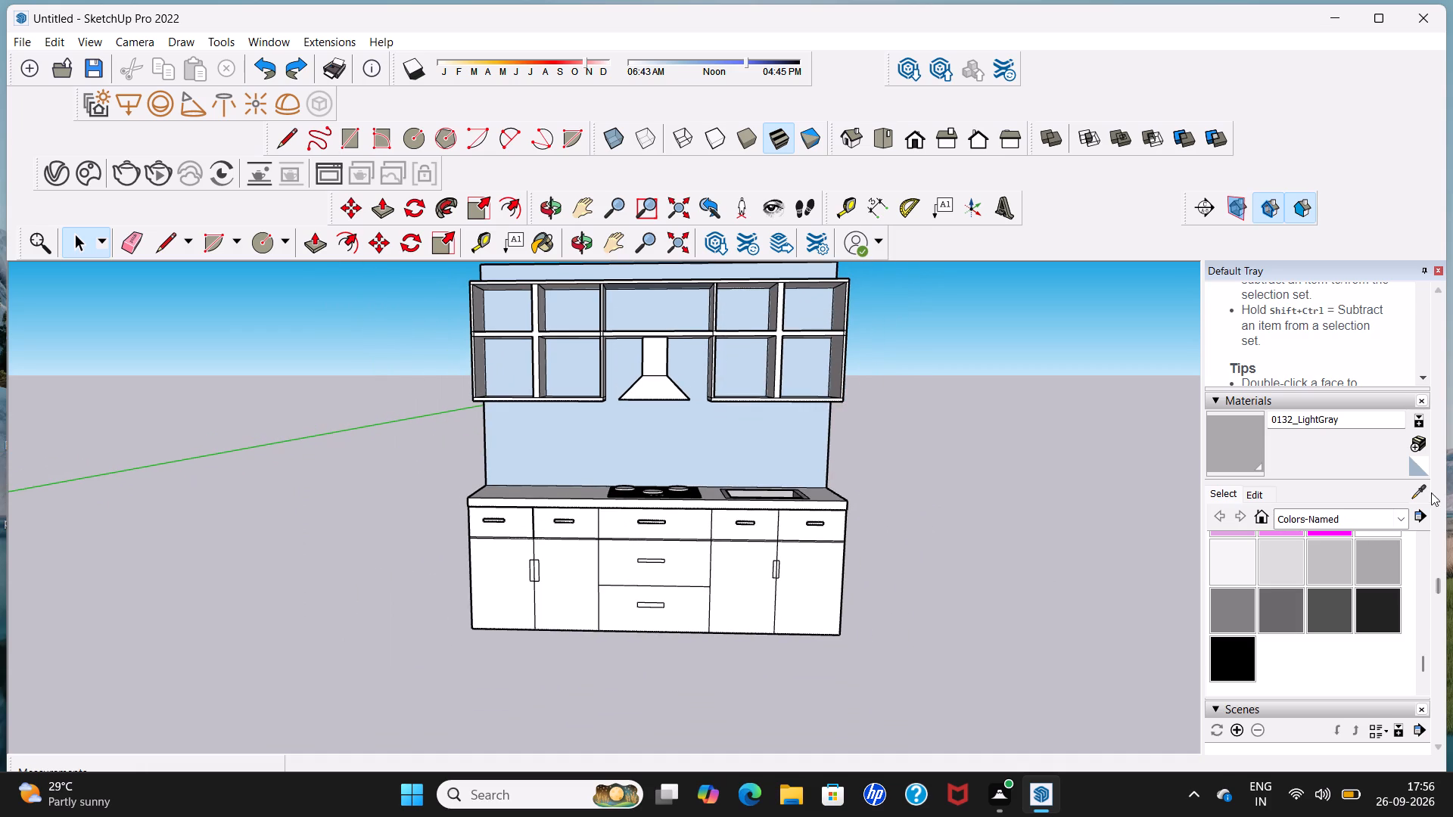
Paint the countertop's top face and front edge with Stone Marble from the Stone material collection.
click(1401, 517)
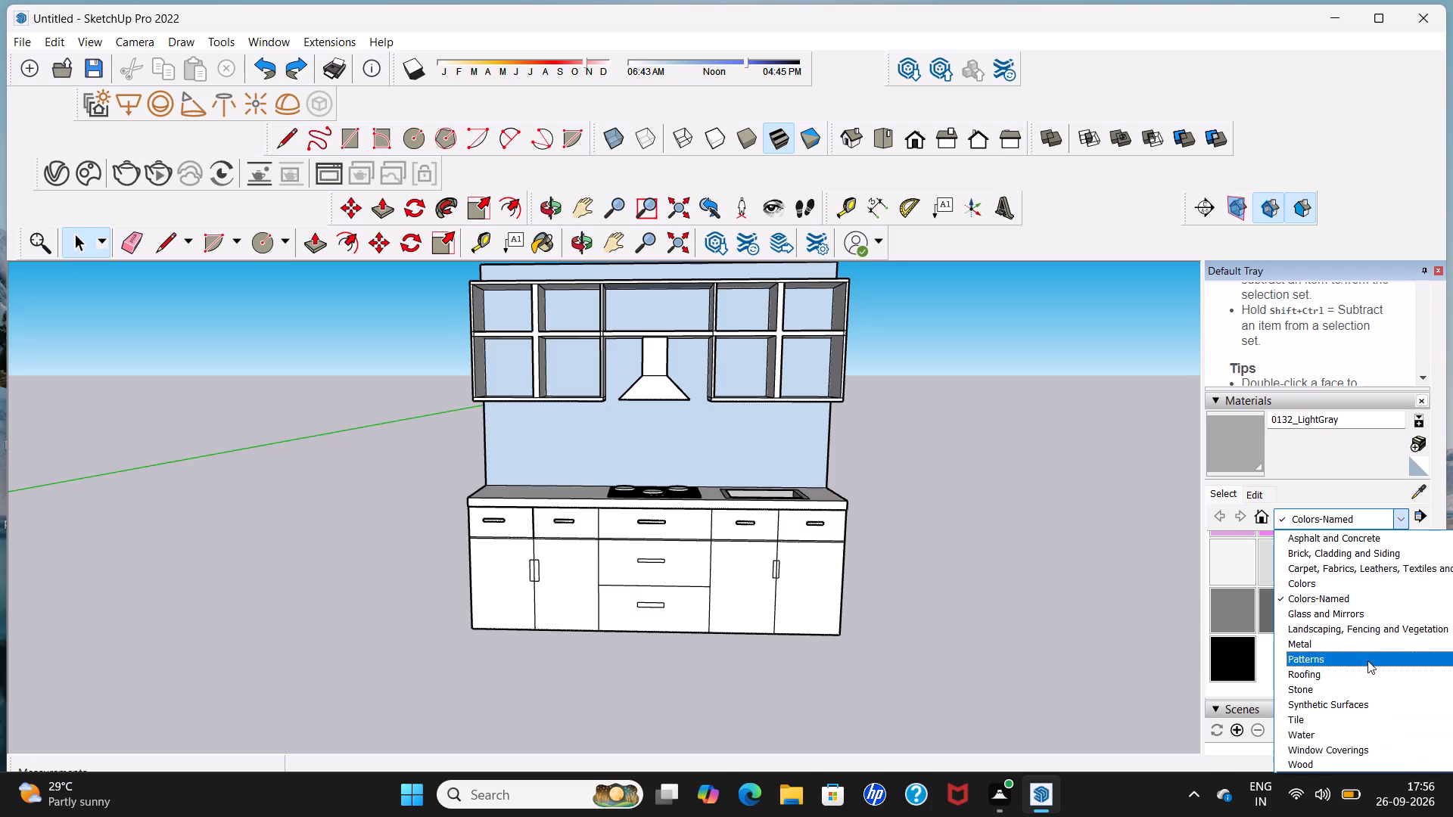
click(1364, 689)
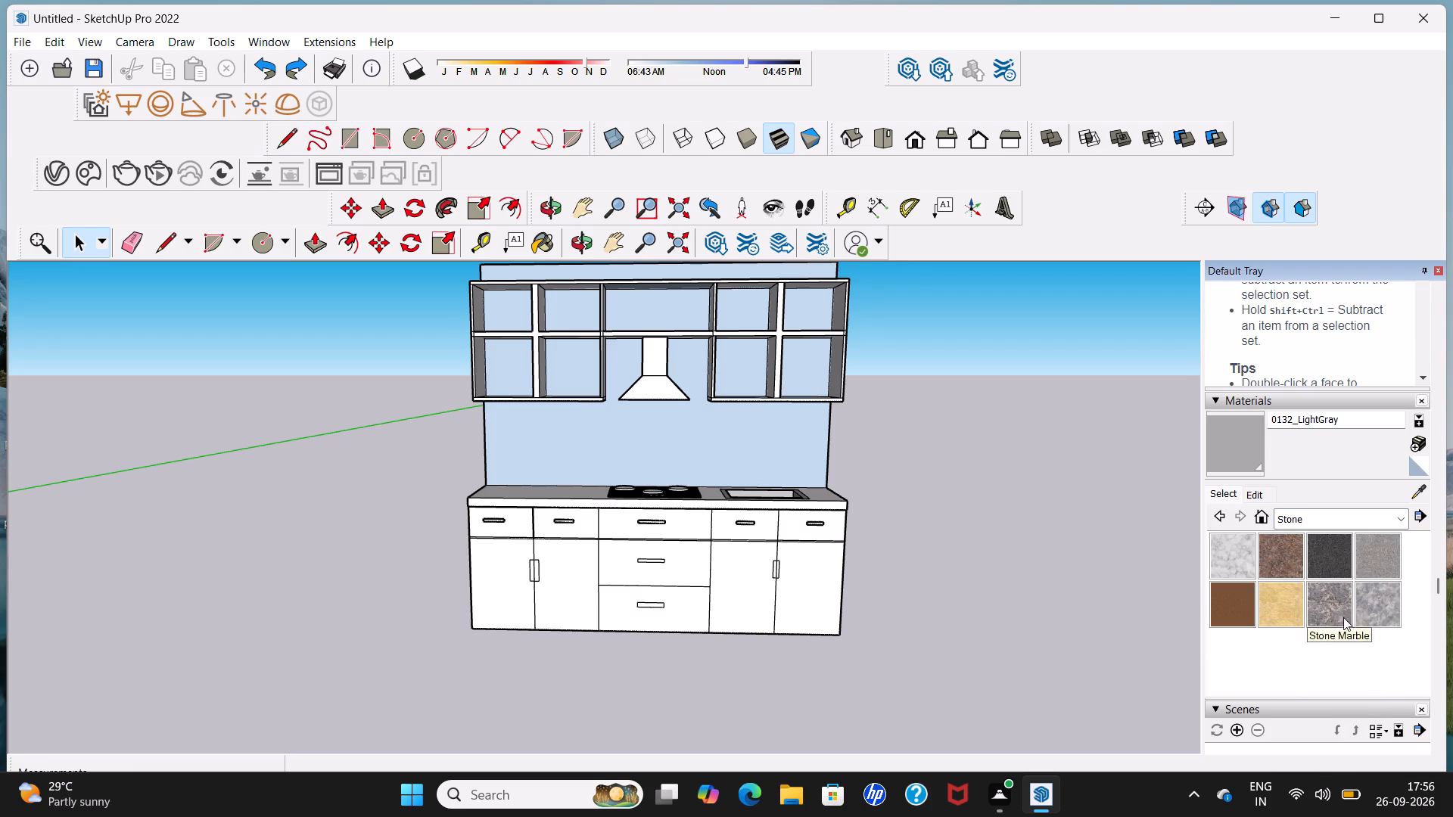
click(1339, 617)
middle_drag(833, 565, 807, 719)
scroll(781, 551, up, 4)
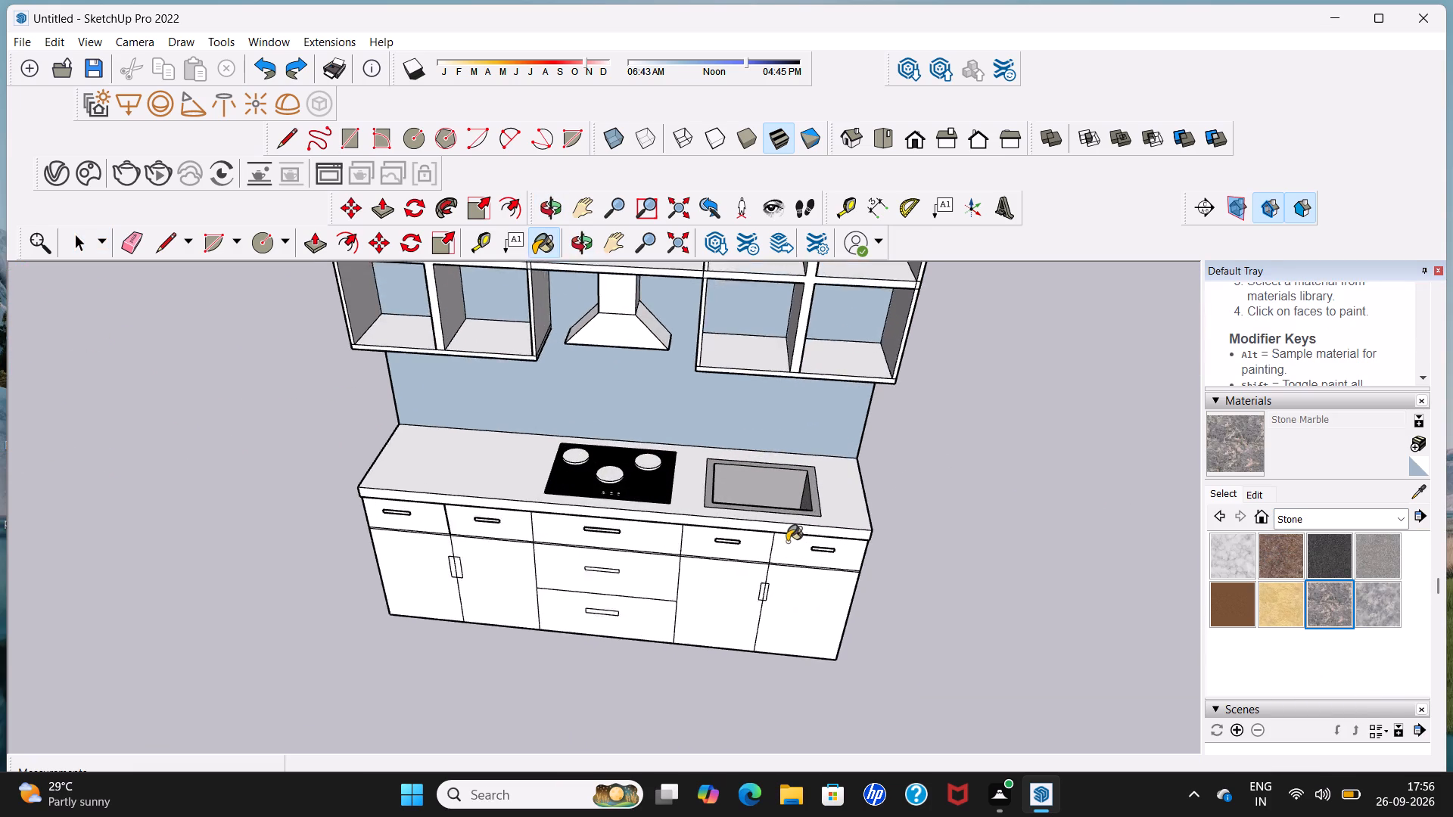
click(844, 518)
middle_drag(620, 561, 715, 465)
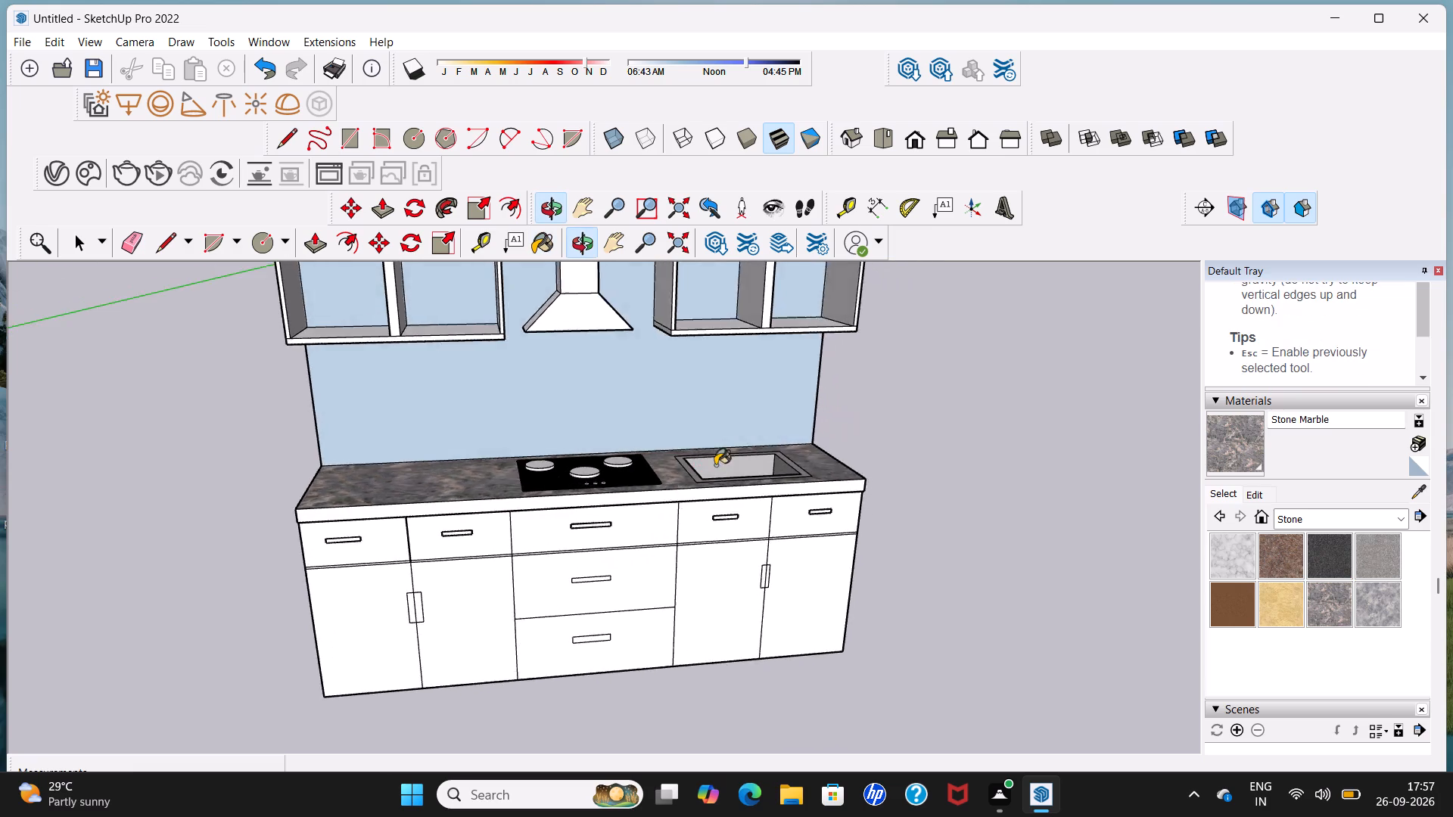
scroll(703, 480, up, 4)
click(682, 497)
scroll(604, 528, down, 4)
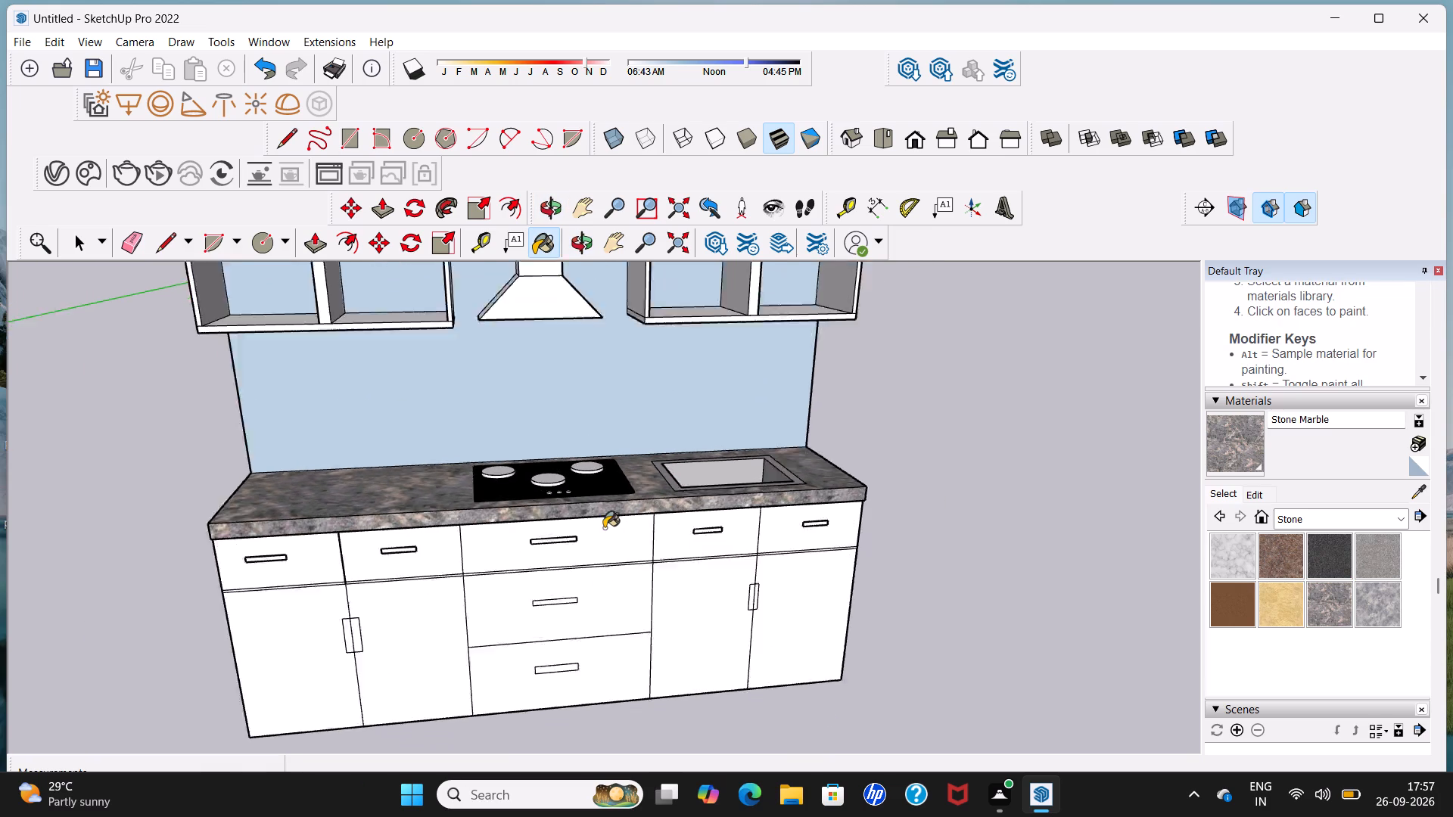
Draw a line about 2' 4 1/8" long across the cooktop-end side panel, from the countertop's lower front corner to the rear edge.
scroll(604, 528, down, 3)
middle_drag(262, 538, 563, 498)
scroll(508, 548, up, 3)
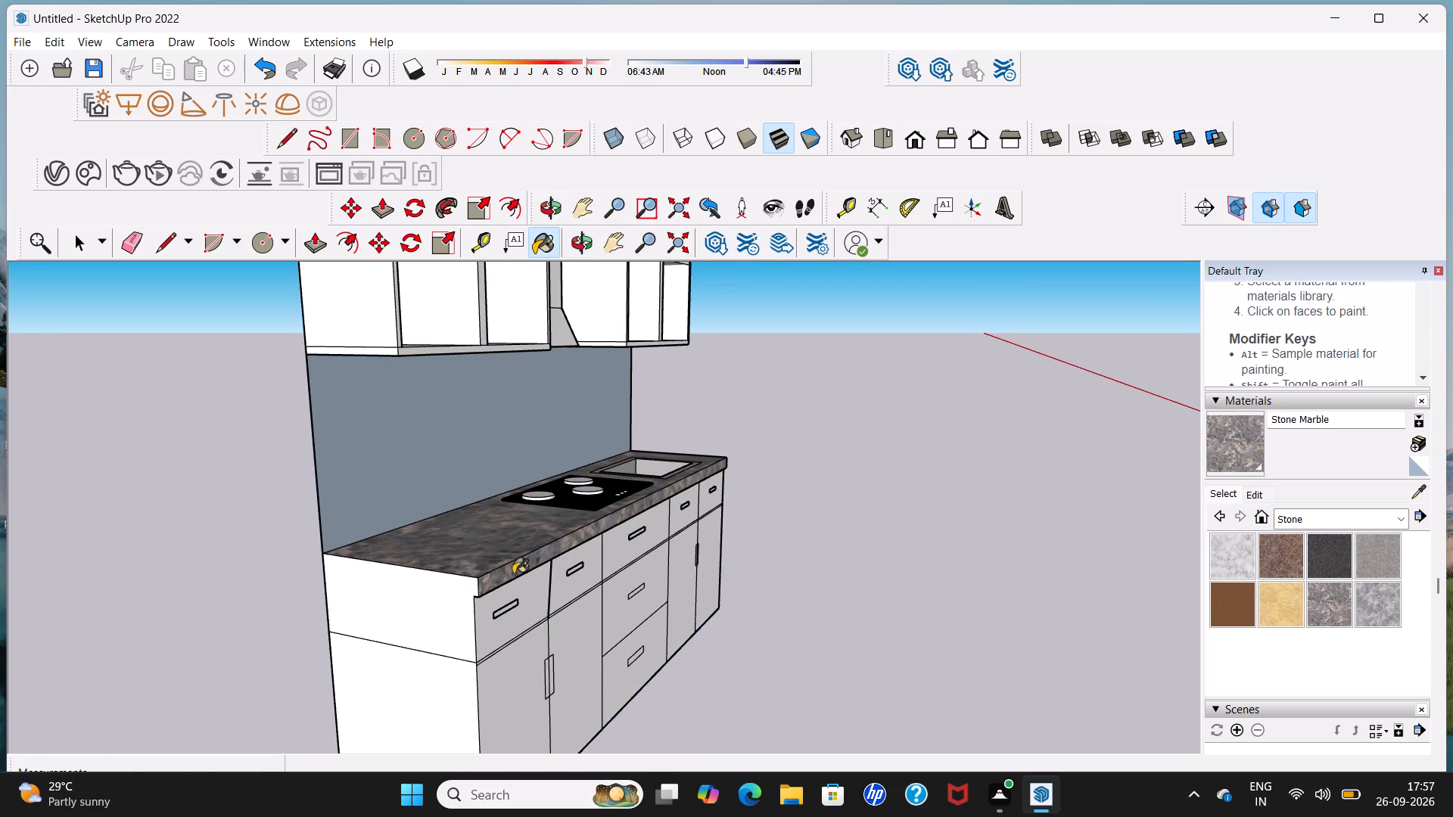
scroll(512, 575, up, 1)
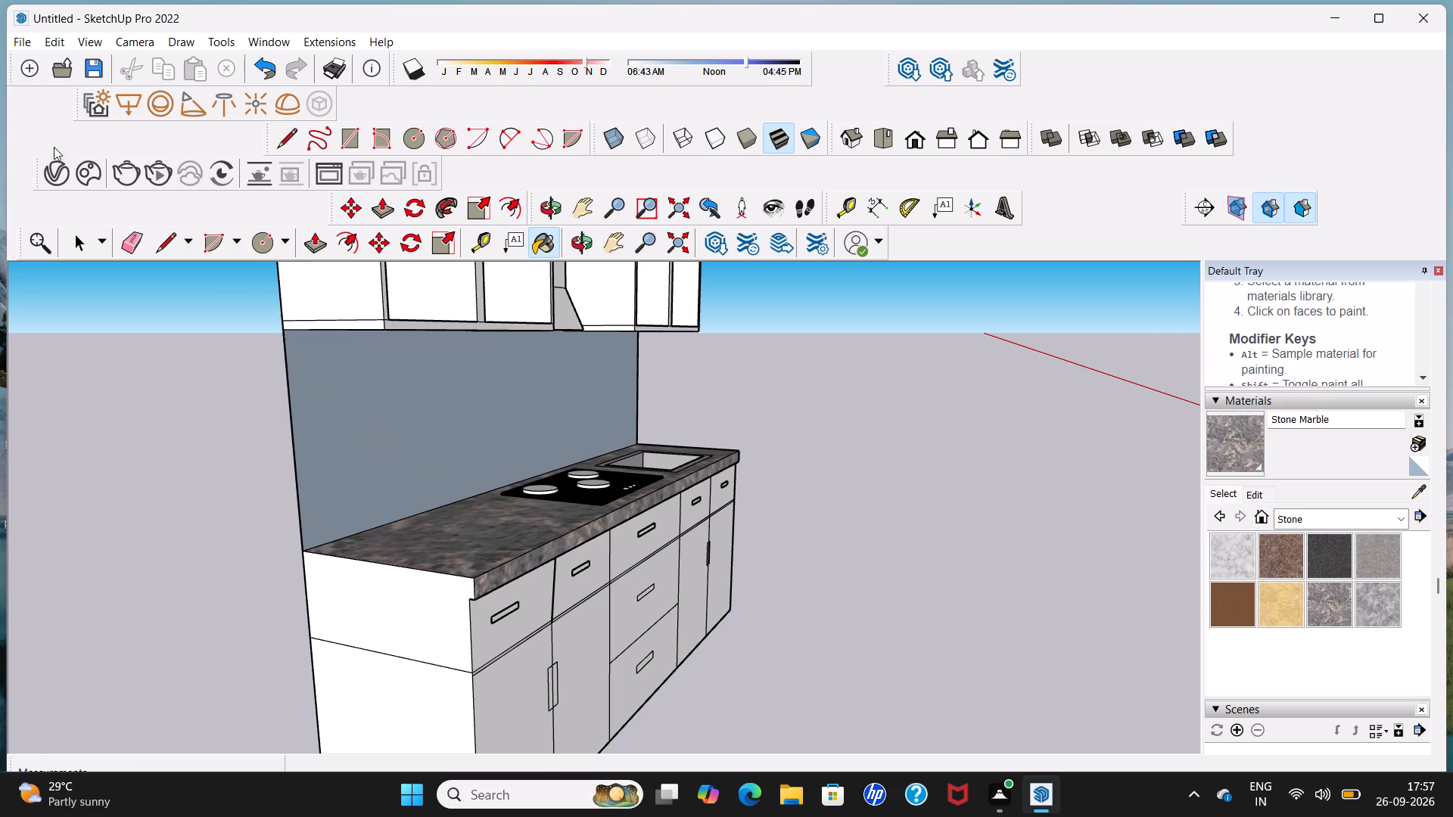
click(160, 254)
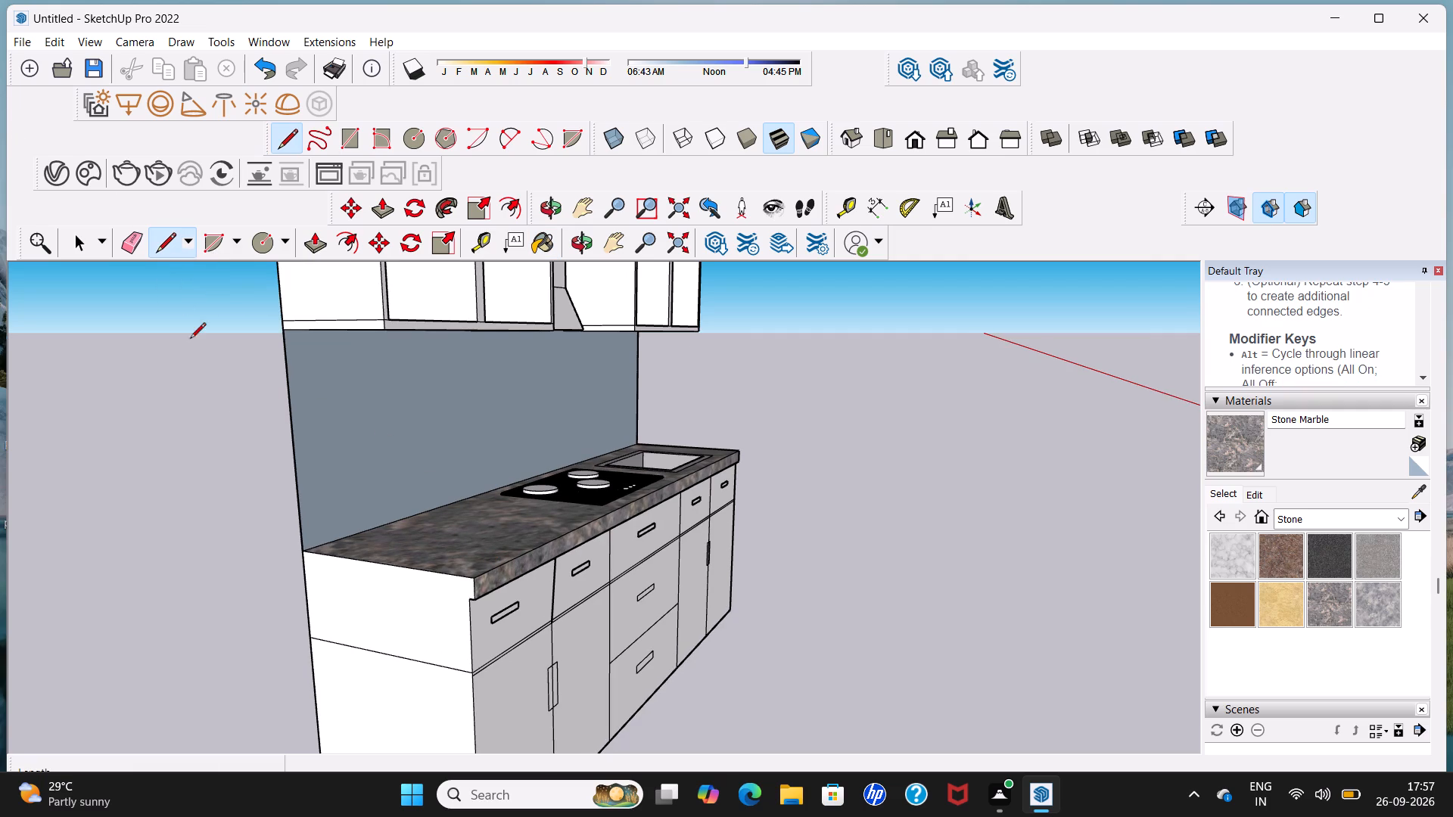
click(466, 602)
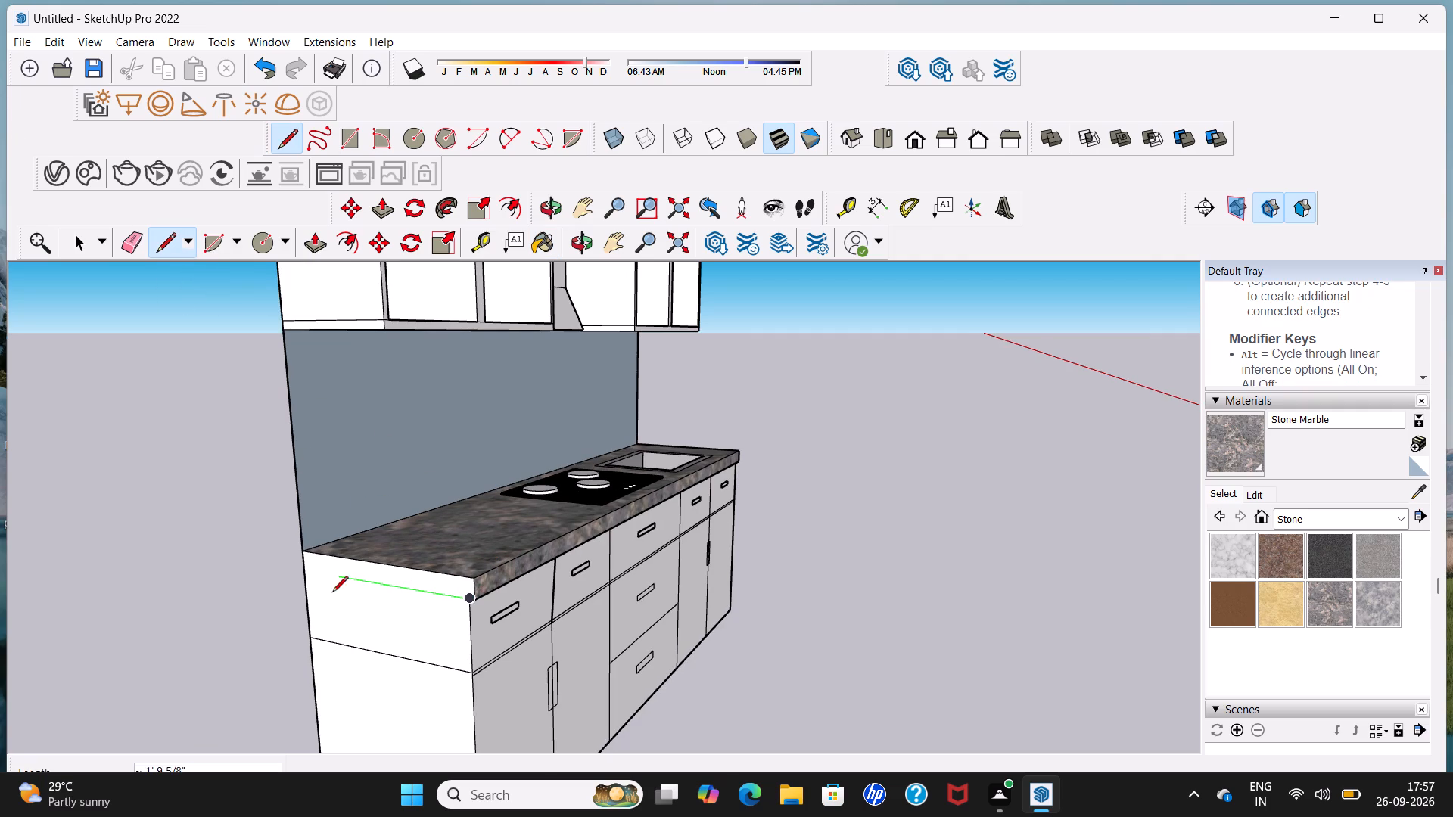
click(301, 573)
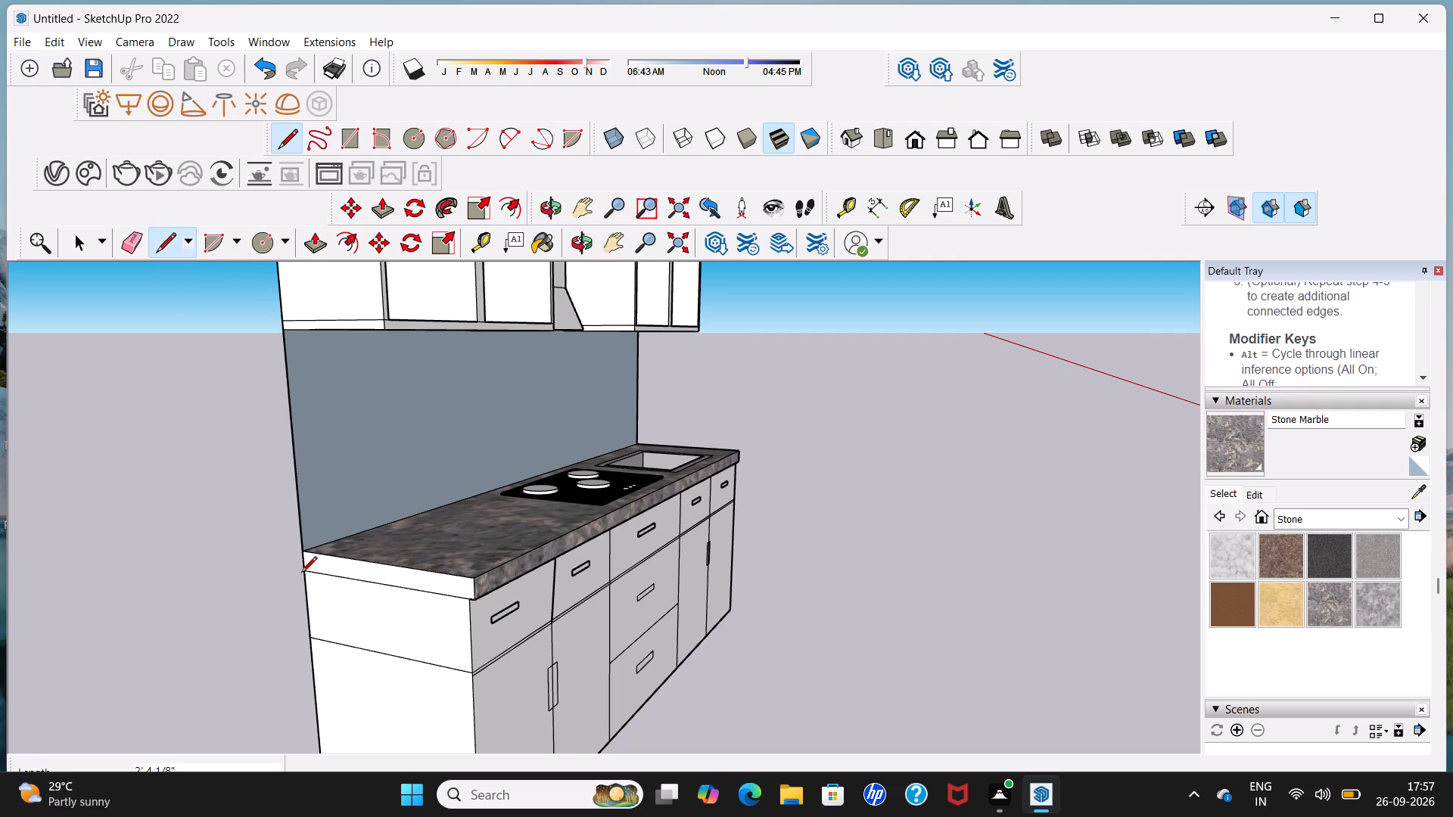
Paint the countertop's end strip on the cooktop side with Stone Marble.
click(1311, 602)
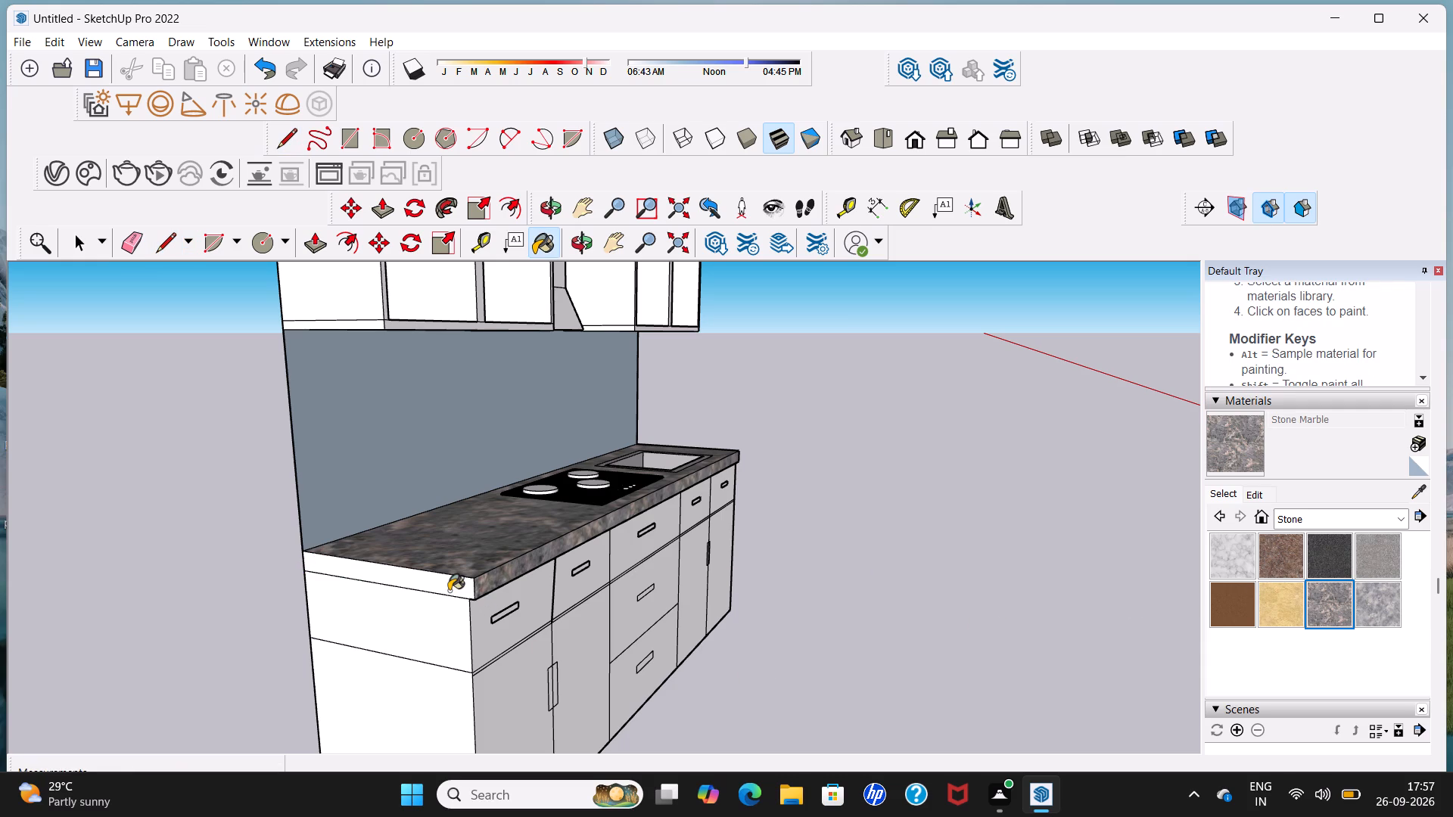
click(449, 591)
Draw a line about 2' 4 1/8" long across the sink-end side panel, from the countertop's lower front corner to the rear edge.
middle_drag(577, 590, 175, 586)
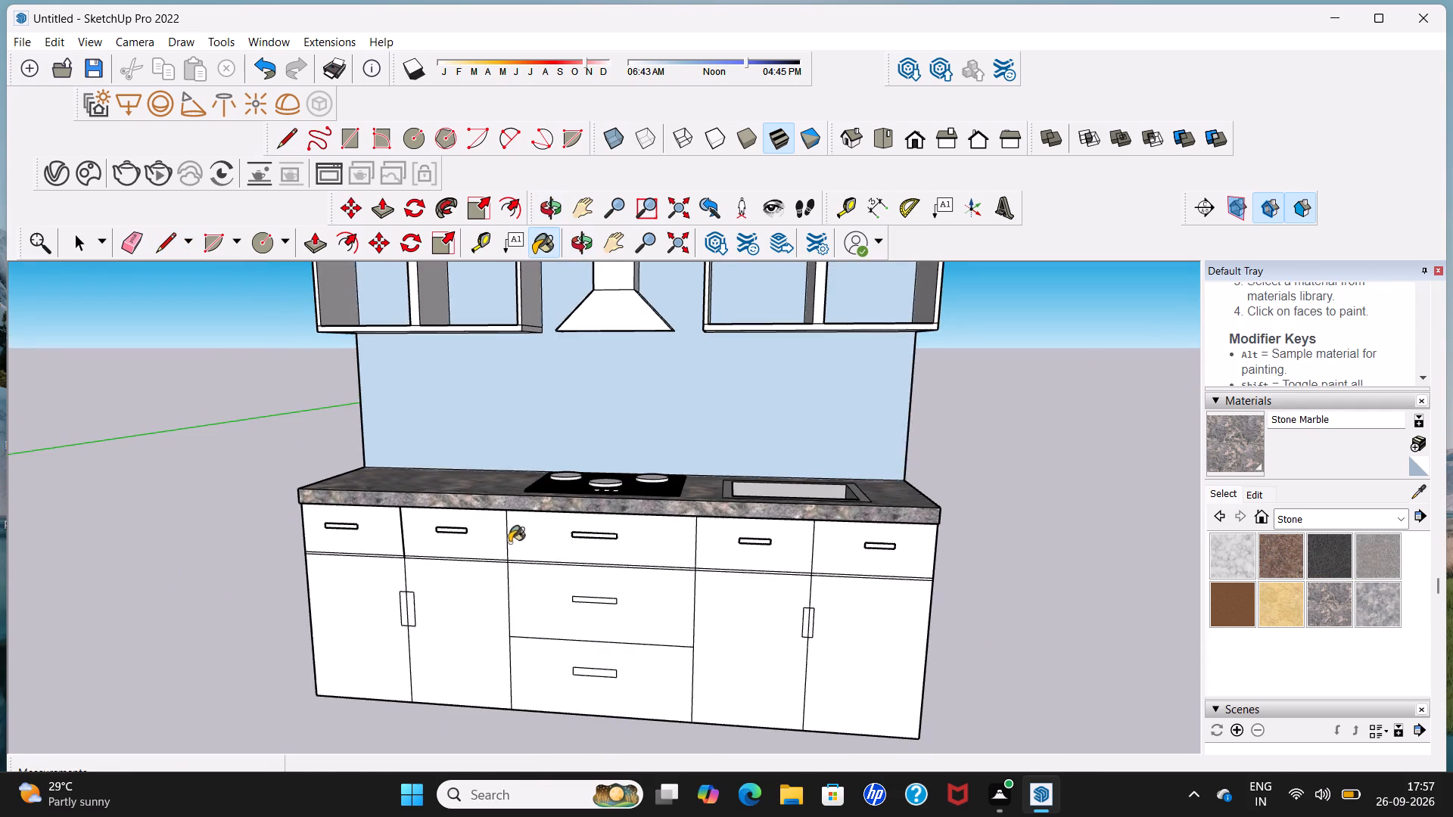
scroll(524, 551, down, 6)
middle_drag(765, 531, 355, 480)
scroll(456, 505, up, 3)
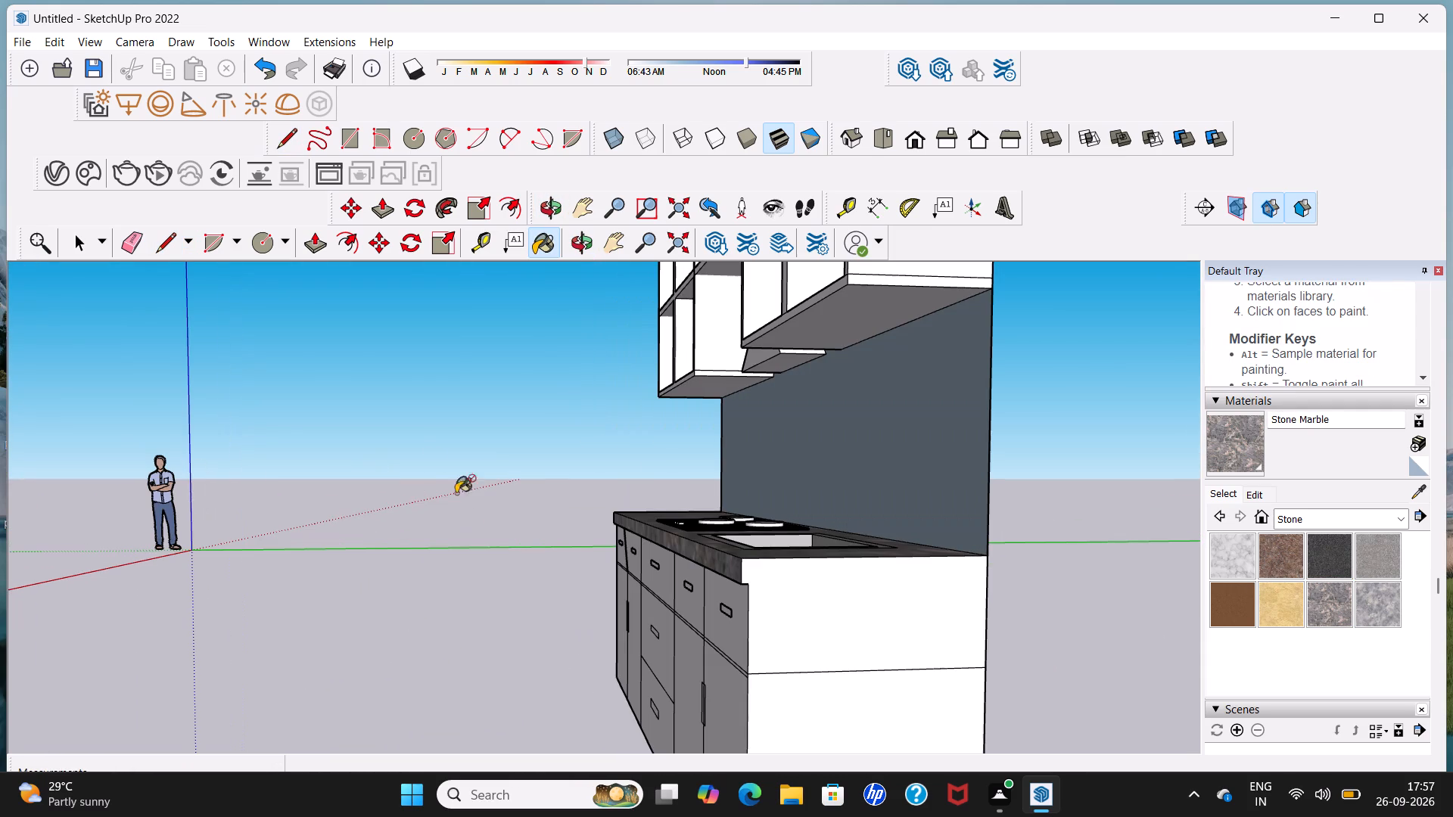
click(164, 245)
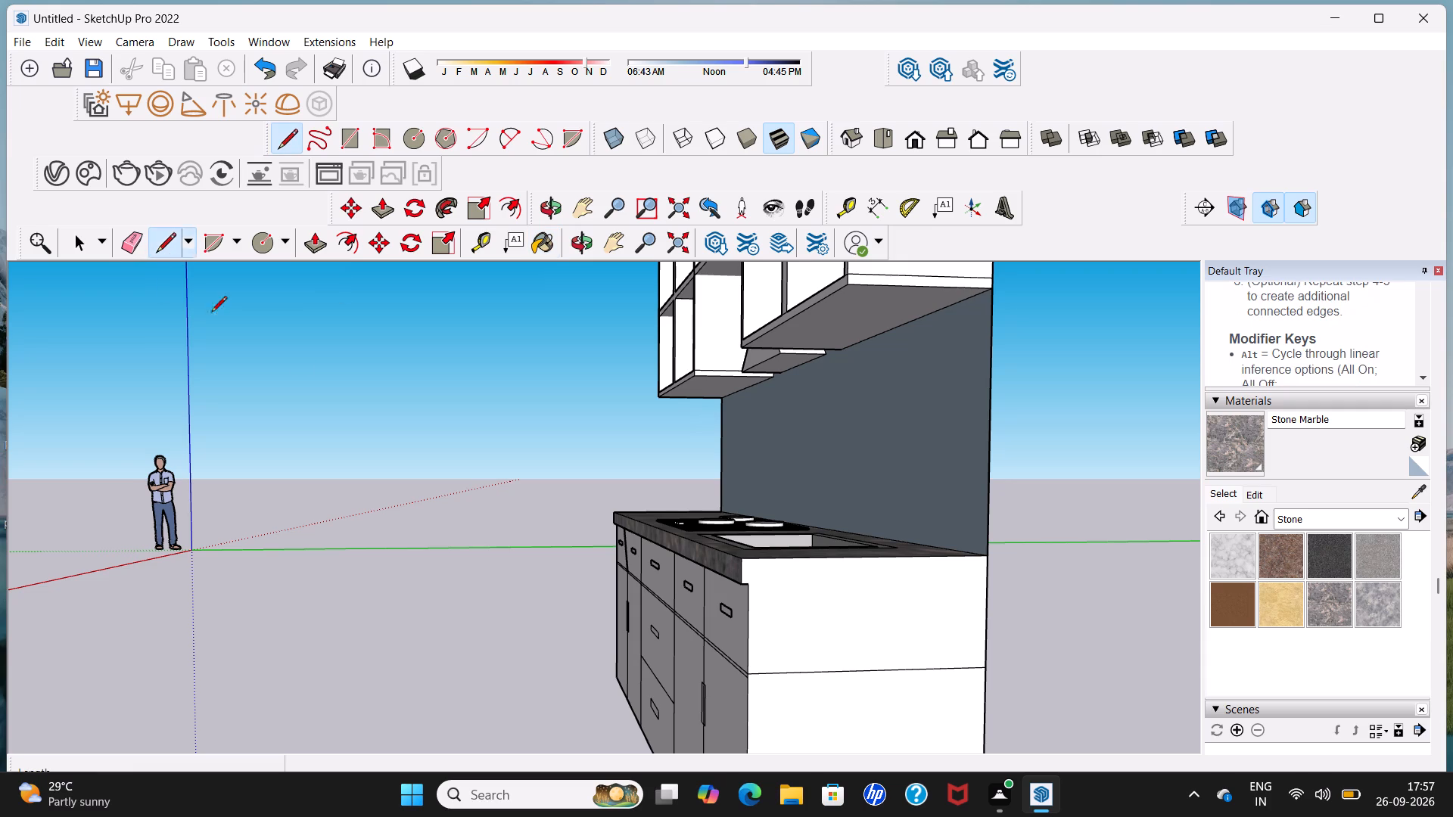
middle_drag(804, 602, 639, 589)
scroll(638, 589, up, 3)
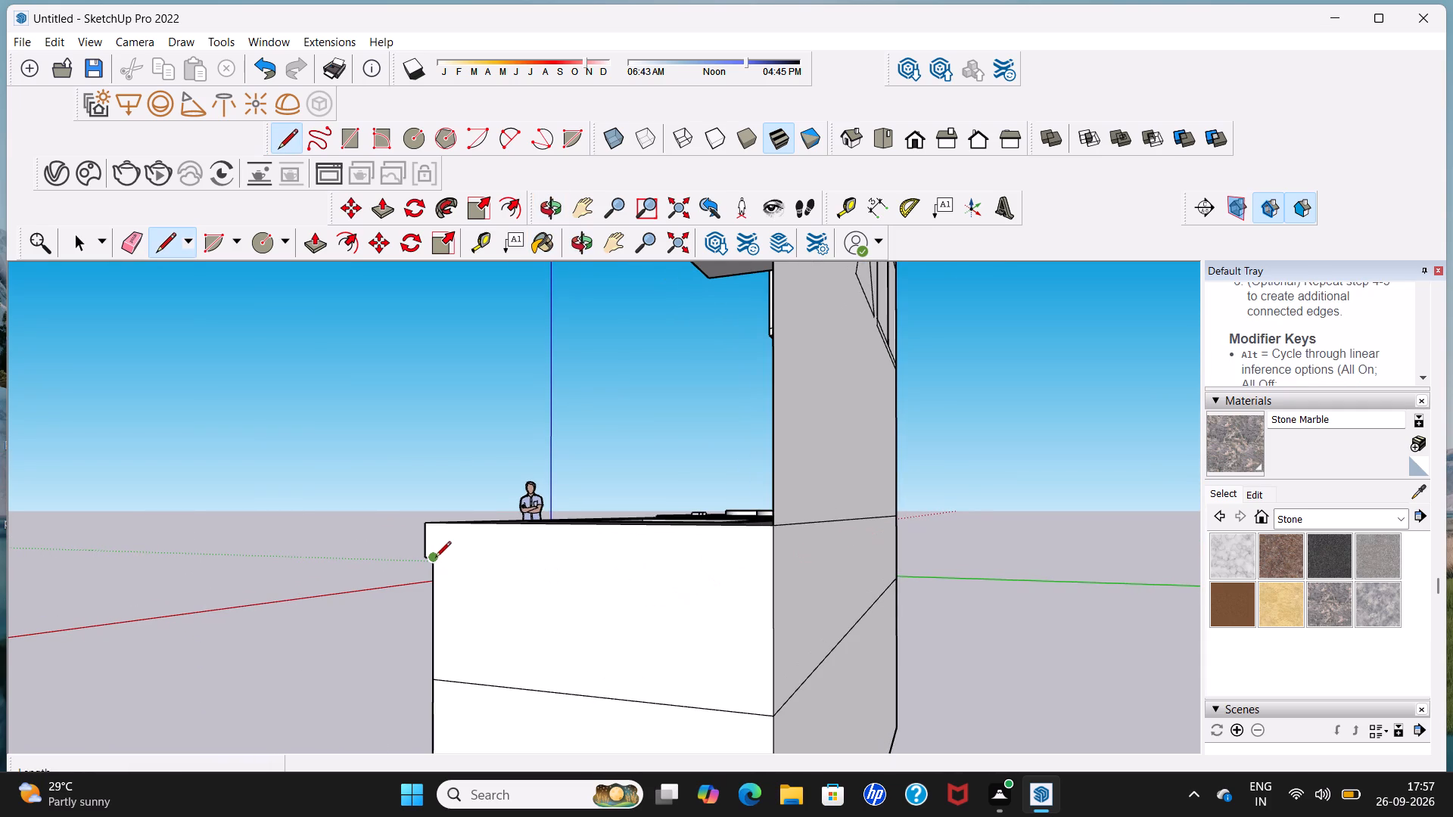
click(435, 558)
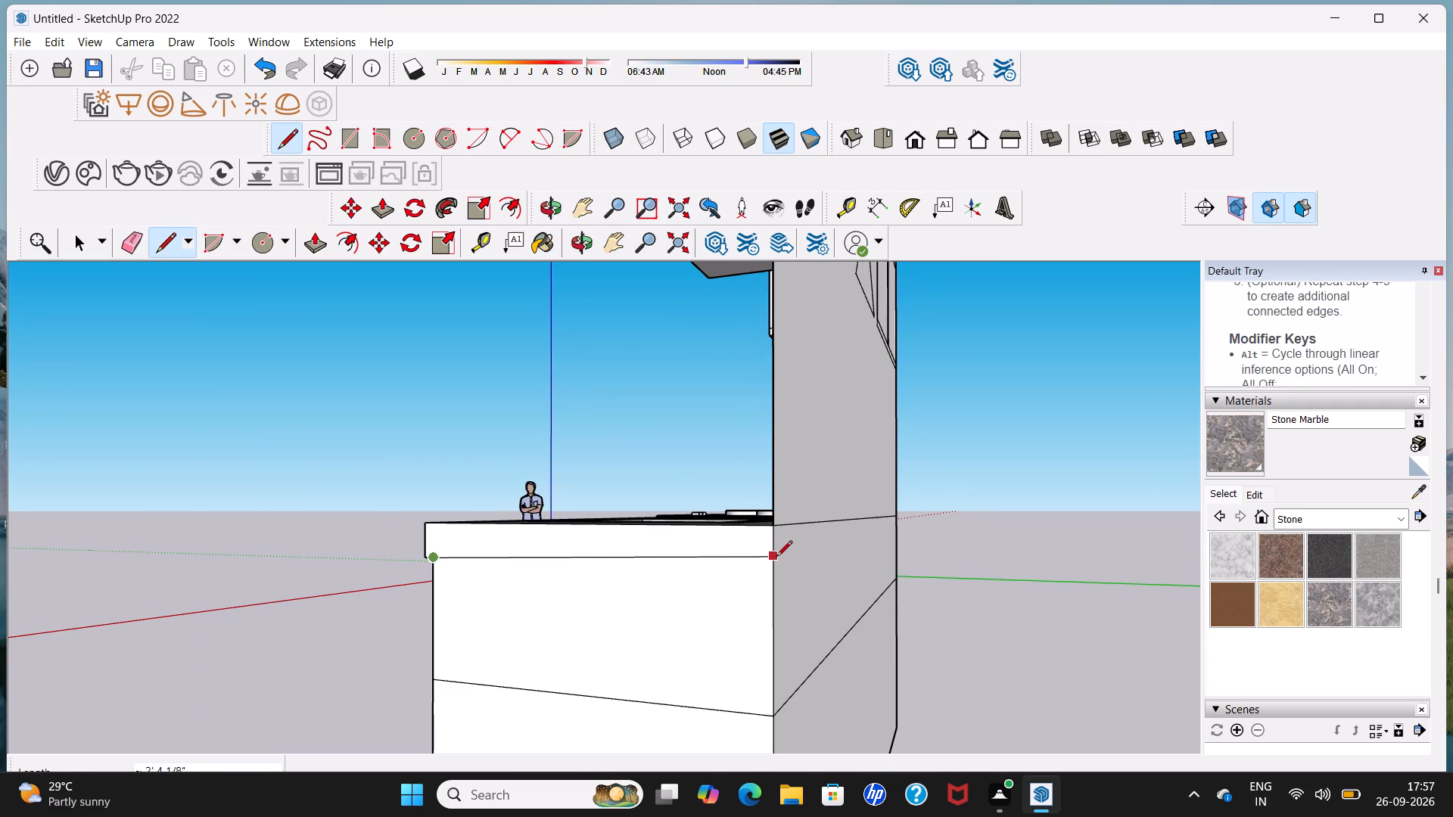
click(776, 567)
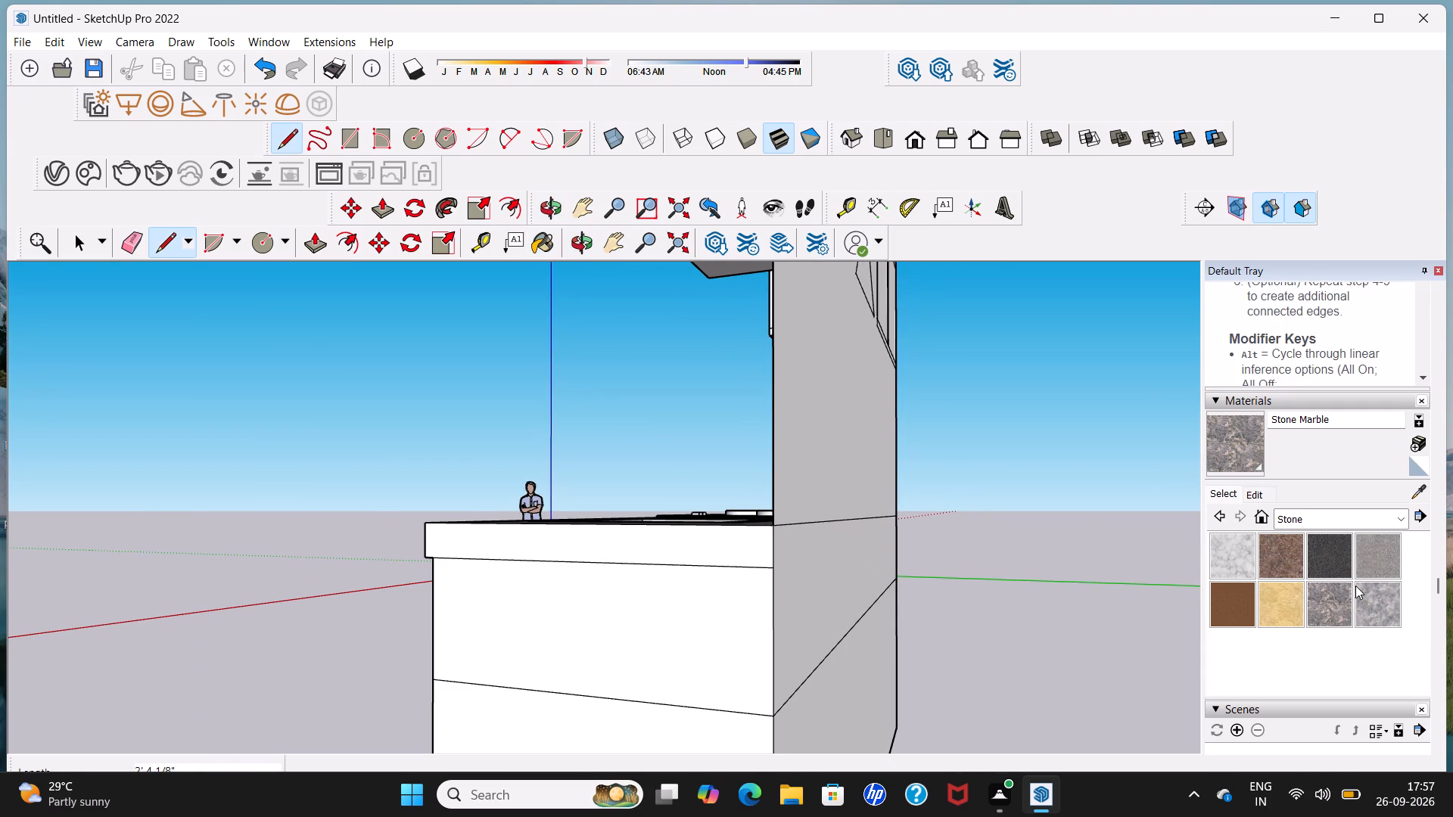
Paint the countertop's end strip on the sink side with Stone Marble.
click(1329, 603)
click(739, 555)
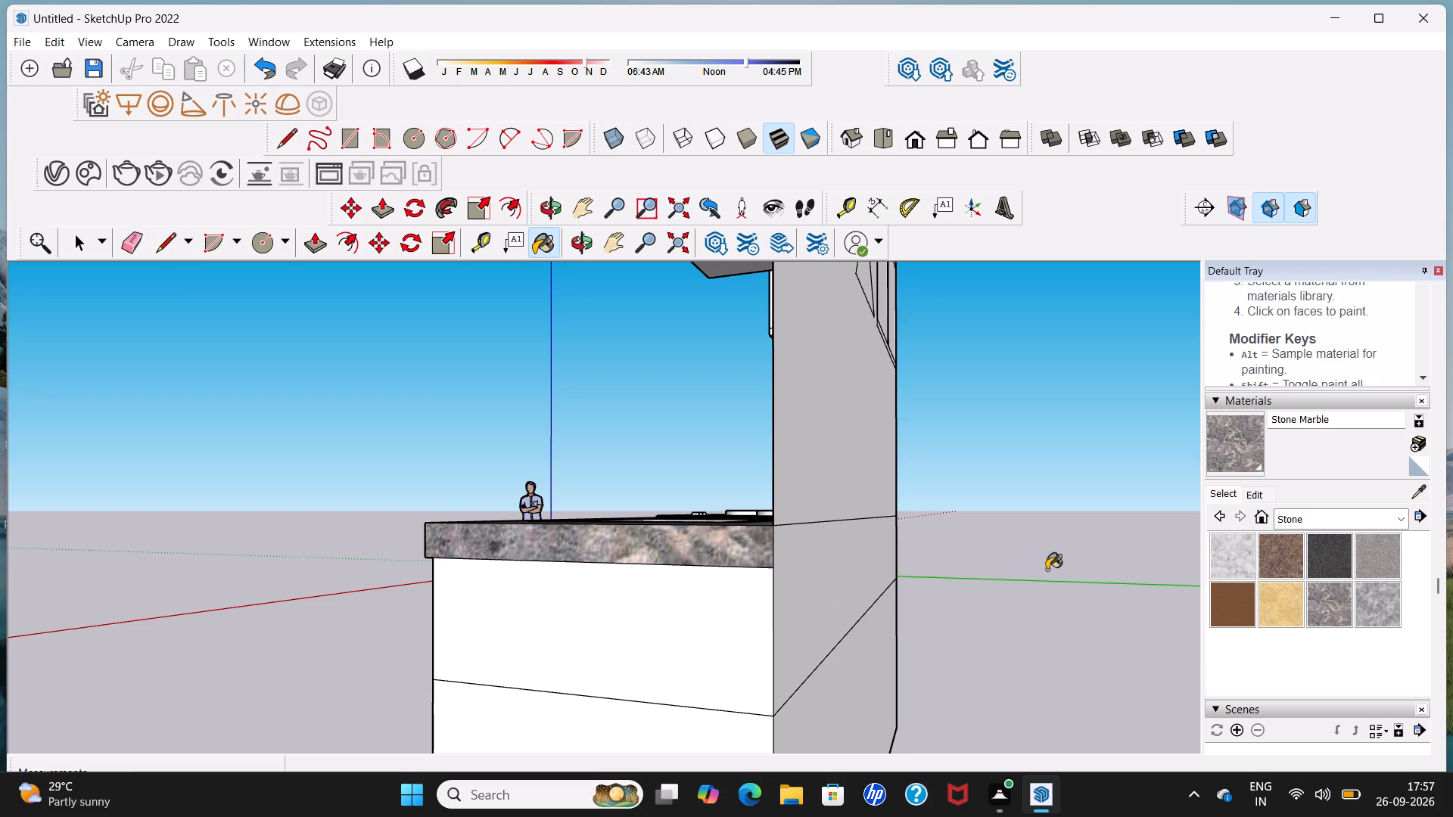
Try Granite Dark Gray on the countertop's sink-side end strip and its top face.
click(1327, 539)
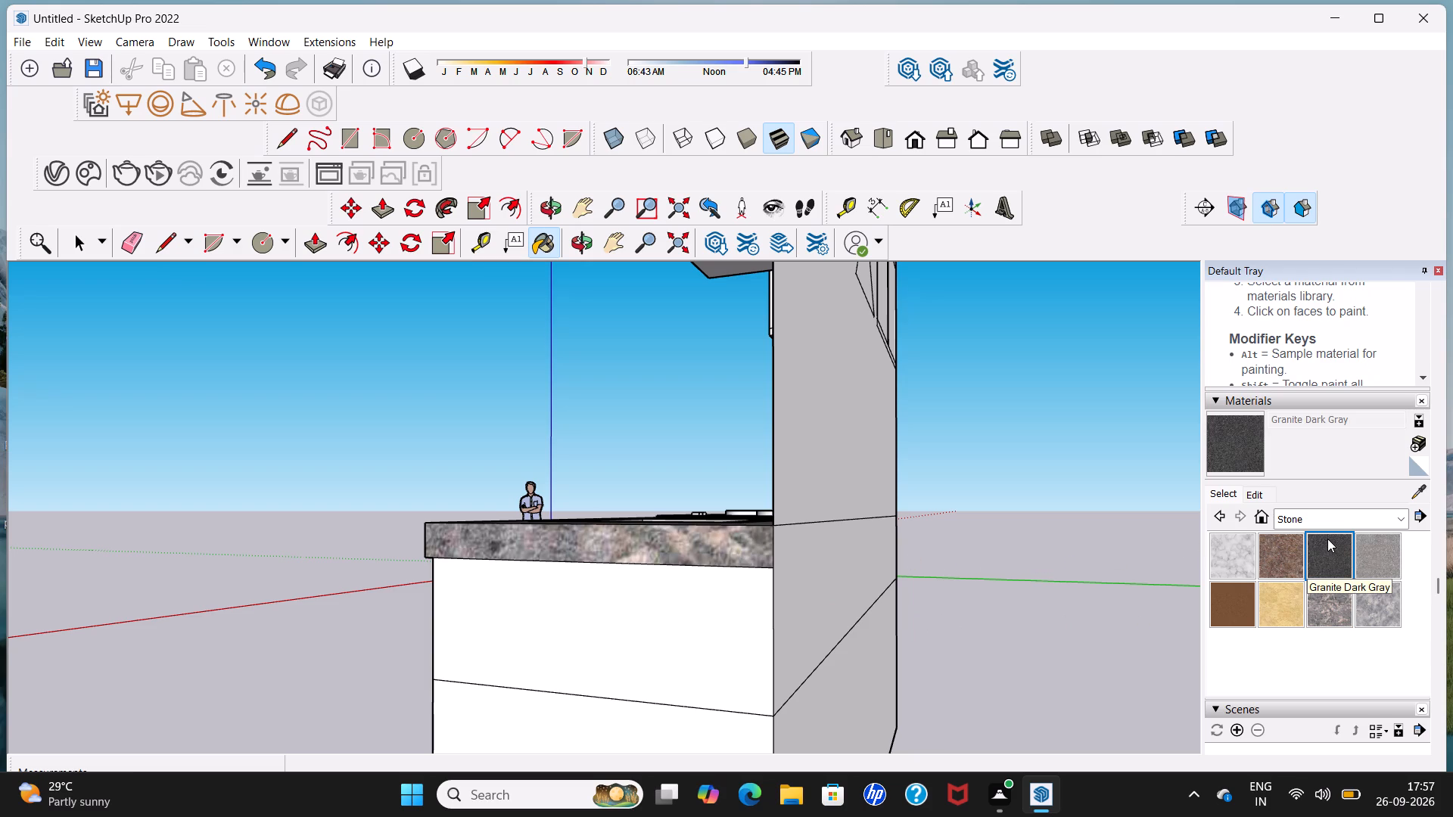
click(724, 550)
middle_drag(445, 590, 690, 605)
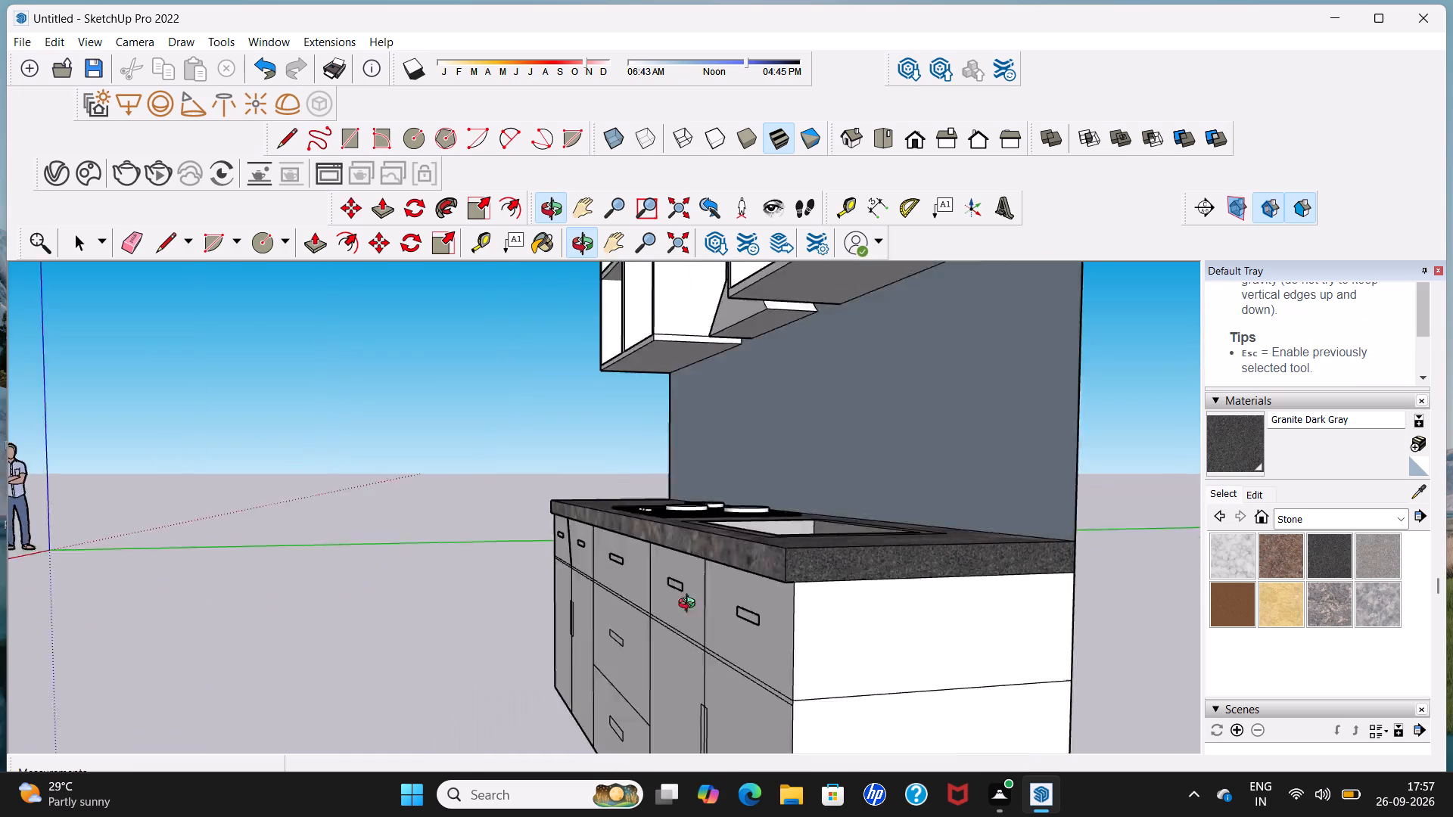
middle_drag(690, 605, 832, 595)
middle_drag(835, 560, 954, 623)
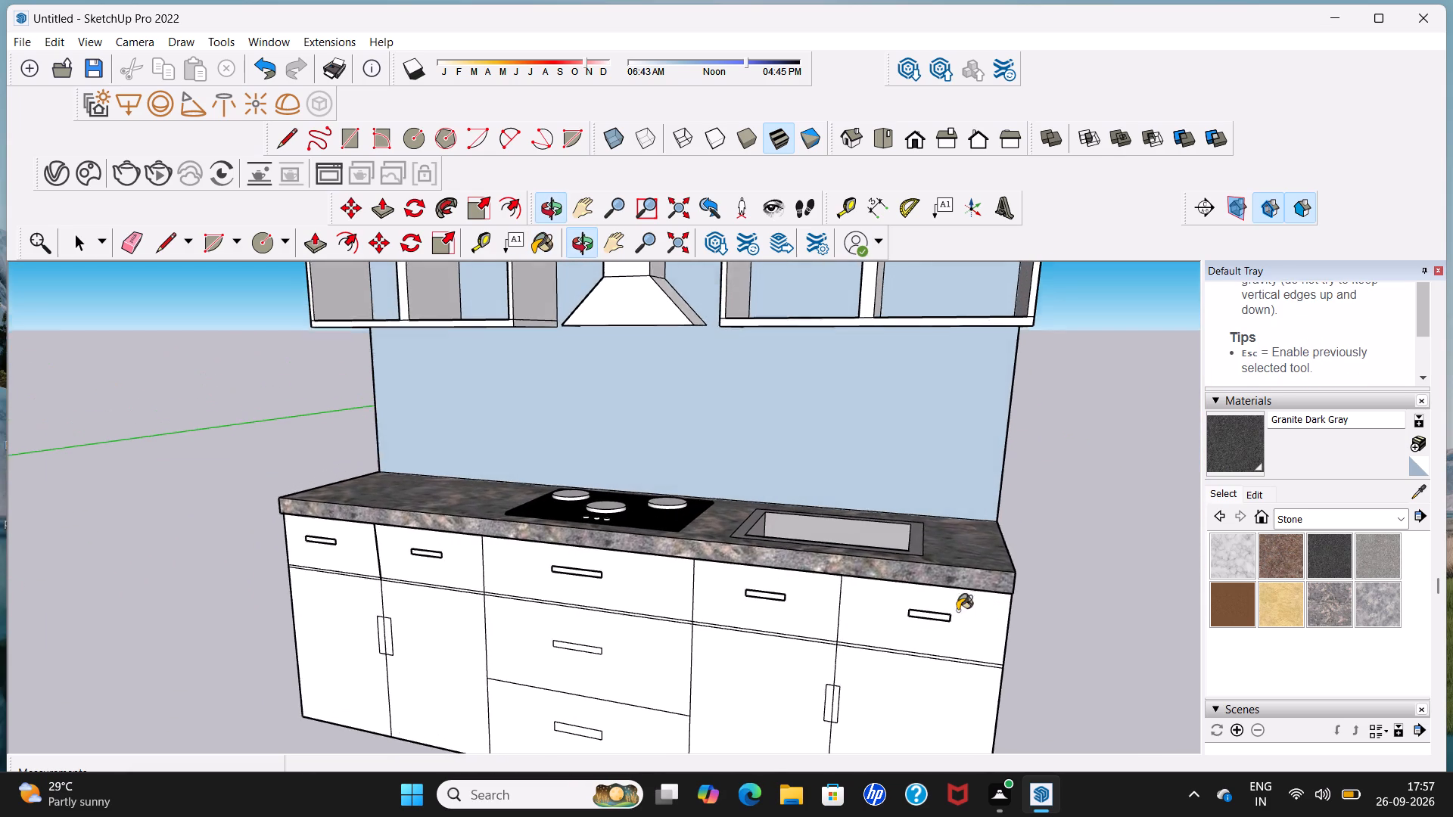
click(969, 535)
Repaint the countertop's top face and its sink-side end strip with Stone Marble.
middle_drag(969, 535, 951, 741)
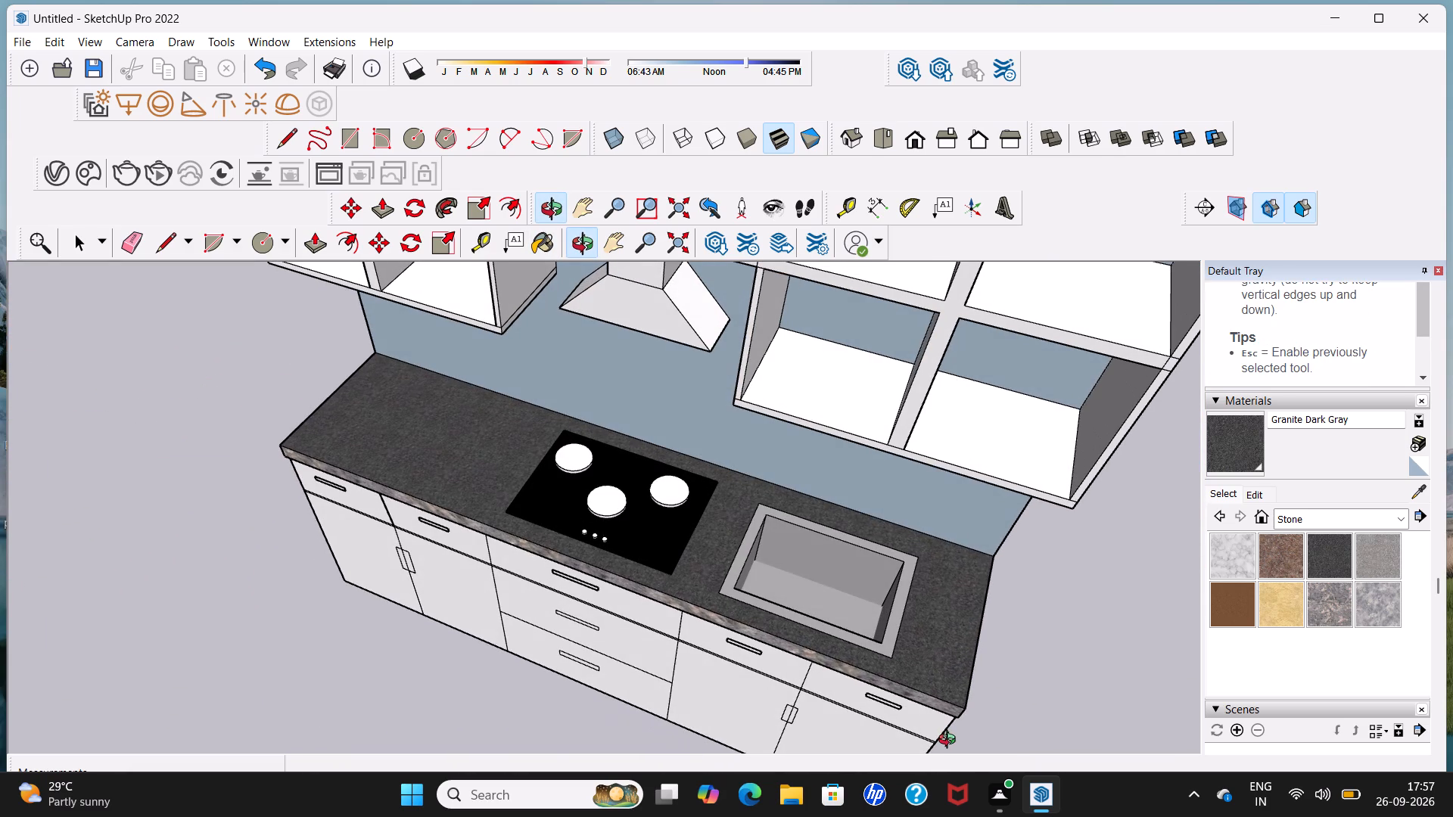
middle_drag(951, 741, 954, 688)
click(1322, 596)
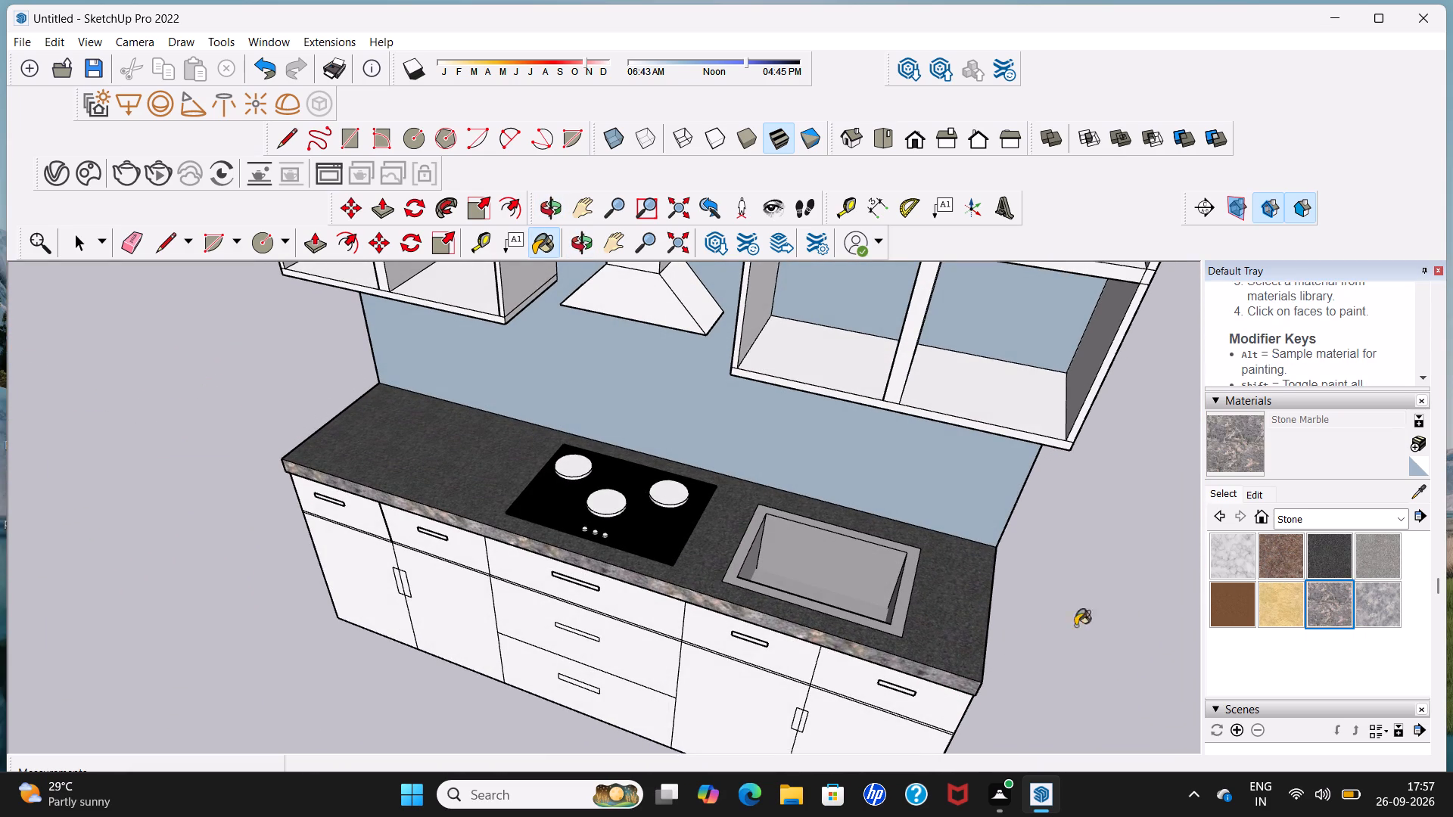
click(969, 638)
scroll(978, 624, down, 5)
middle_drag(991, 622, 811, 530)
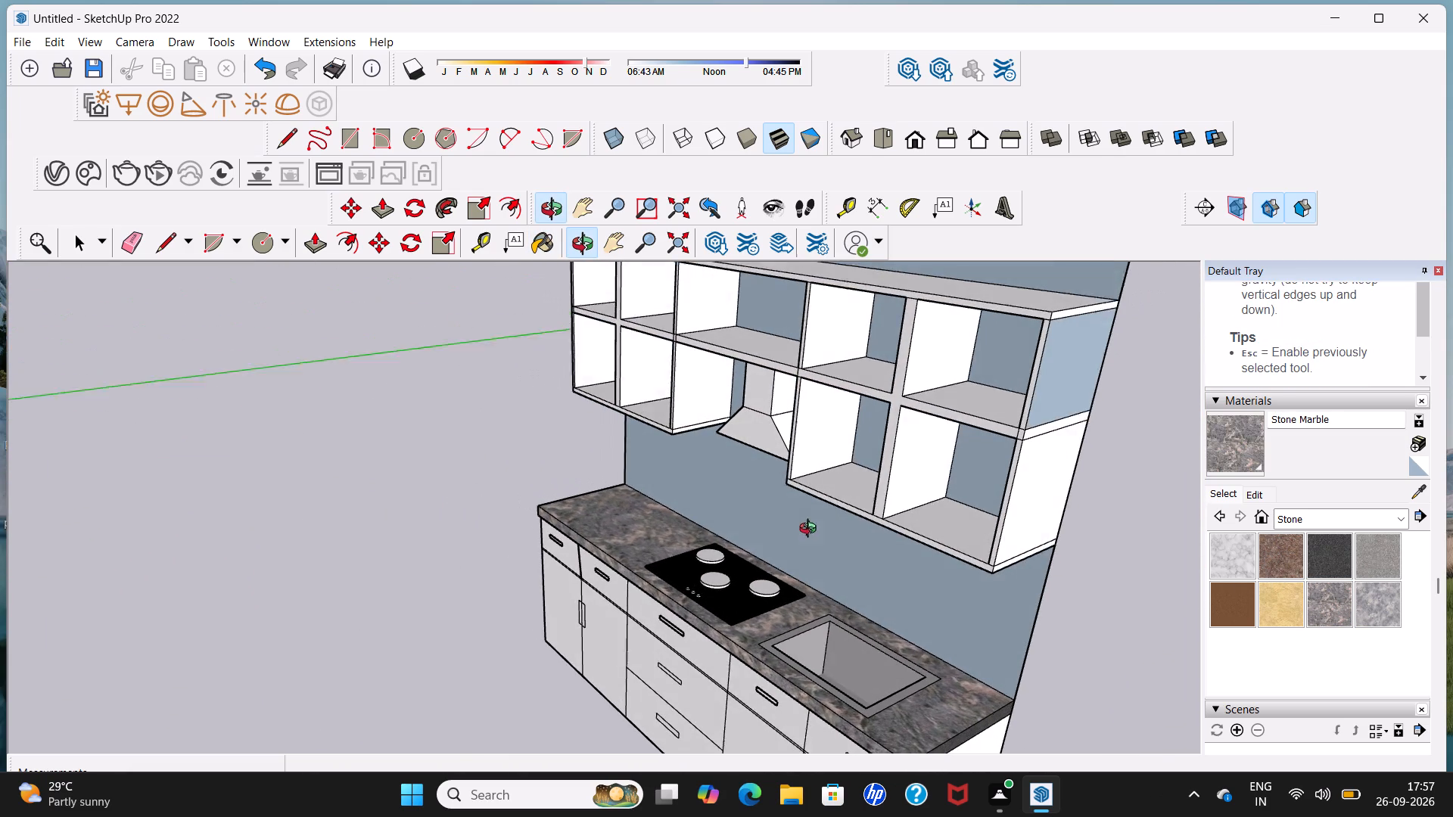
middle_drag(811, 530, 804, 527)
scroll(804, 523, down, 6)
middle_drag(867, 651, 763, 551)
scroll(763, 551, up, 1)
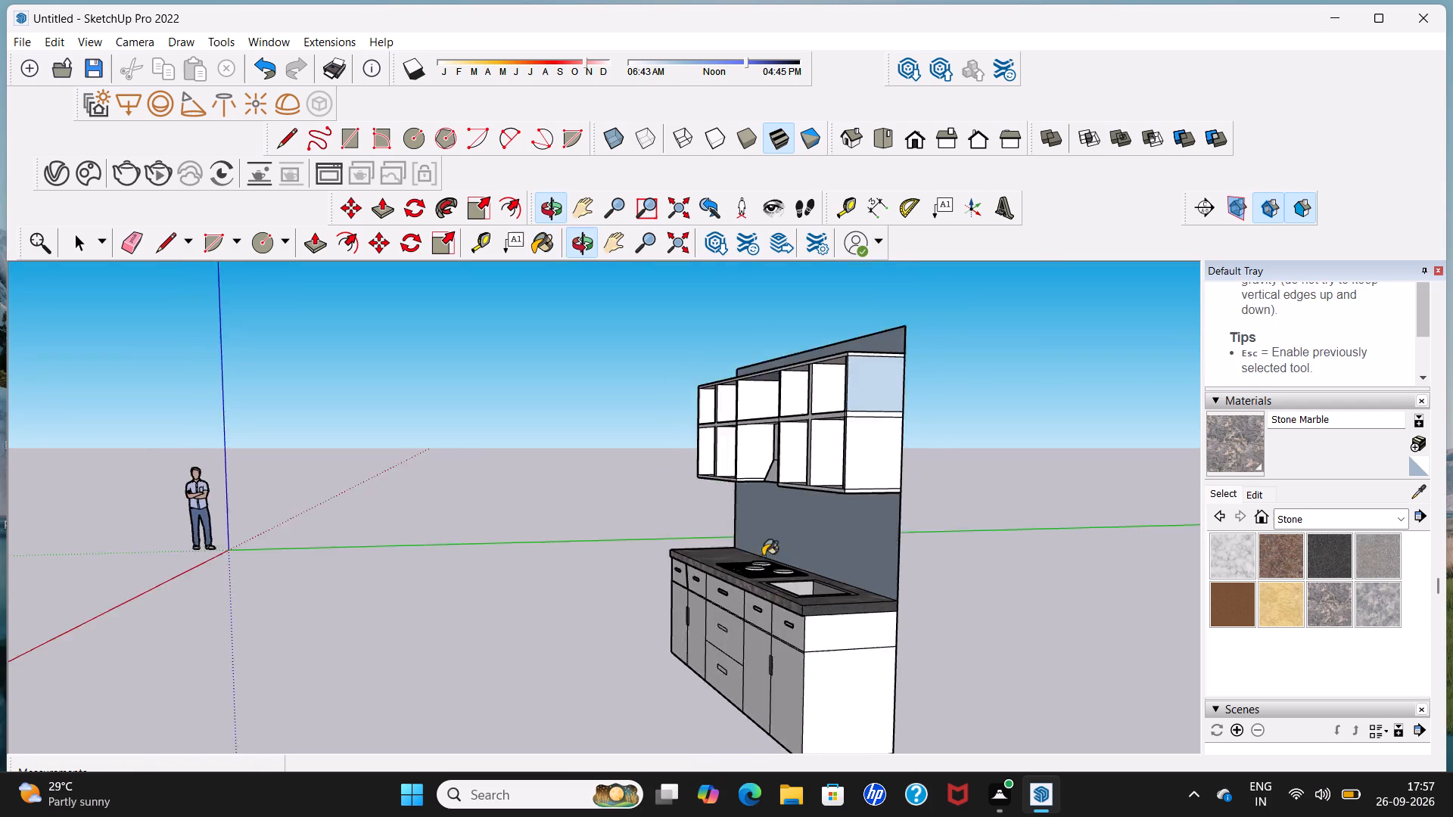
scroll(763, 556, up, 3)
click(857, 632)
Paint the two base cabinet doors on the cooktop side with Wood Bamboo from the Wood material collection.
middle_drag(735, 648, 798, 722)
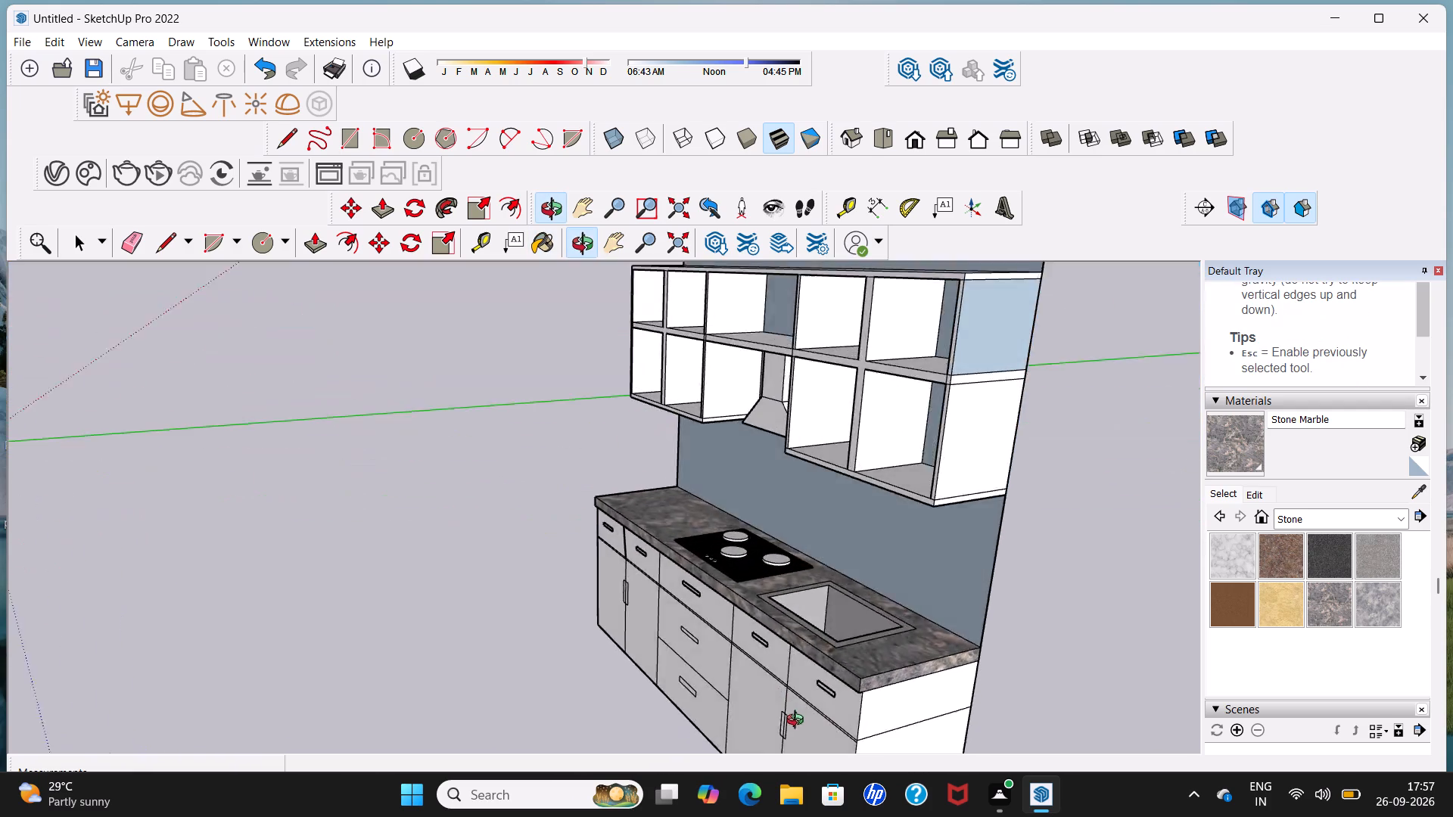
middle_drag(798, 722, 1089, 643)
scroll(670, 619, down, 5)
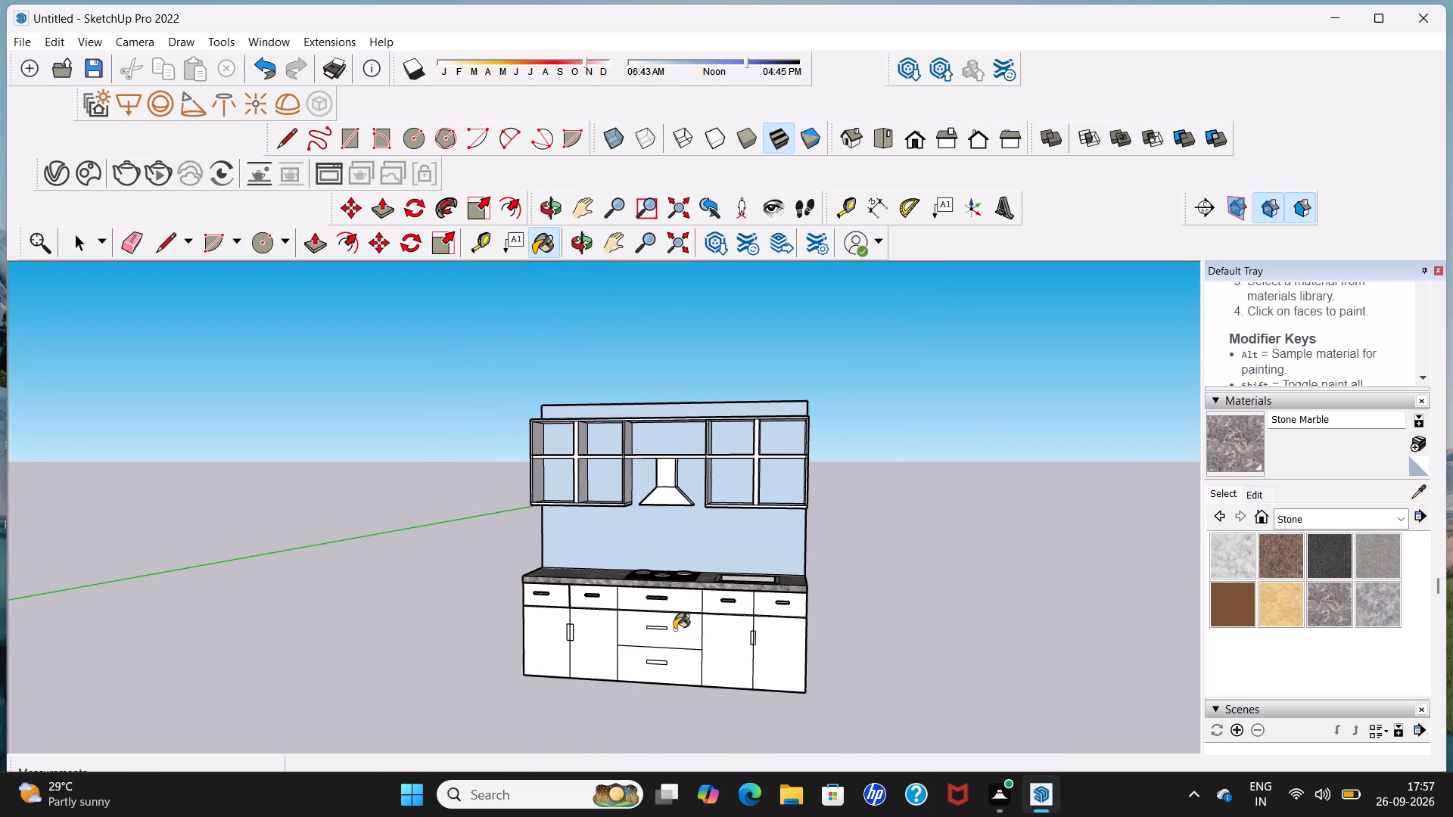
scroll(675, 632, up, 4)
middle_drag(686, 642, 692, 752)
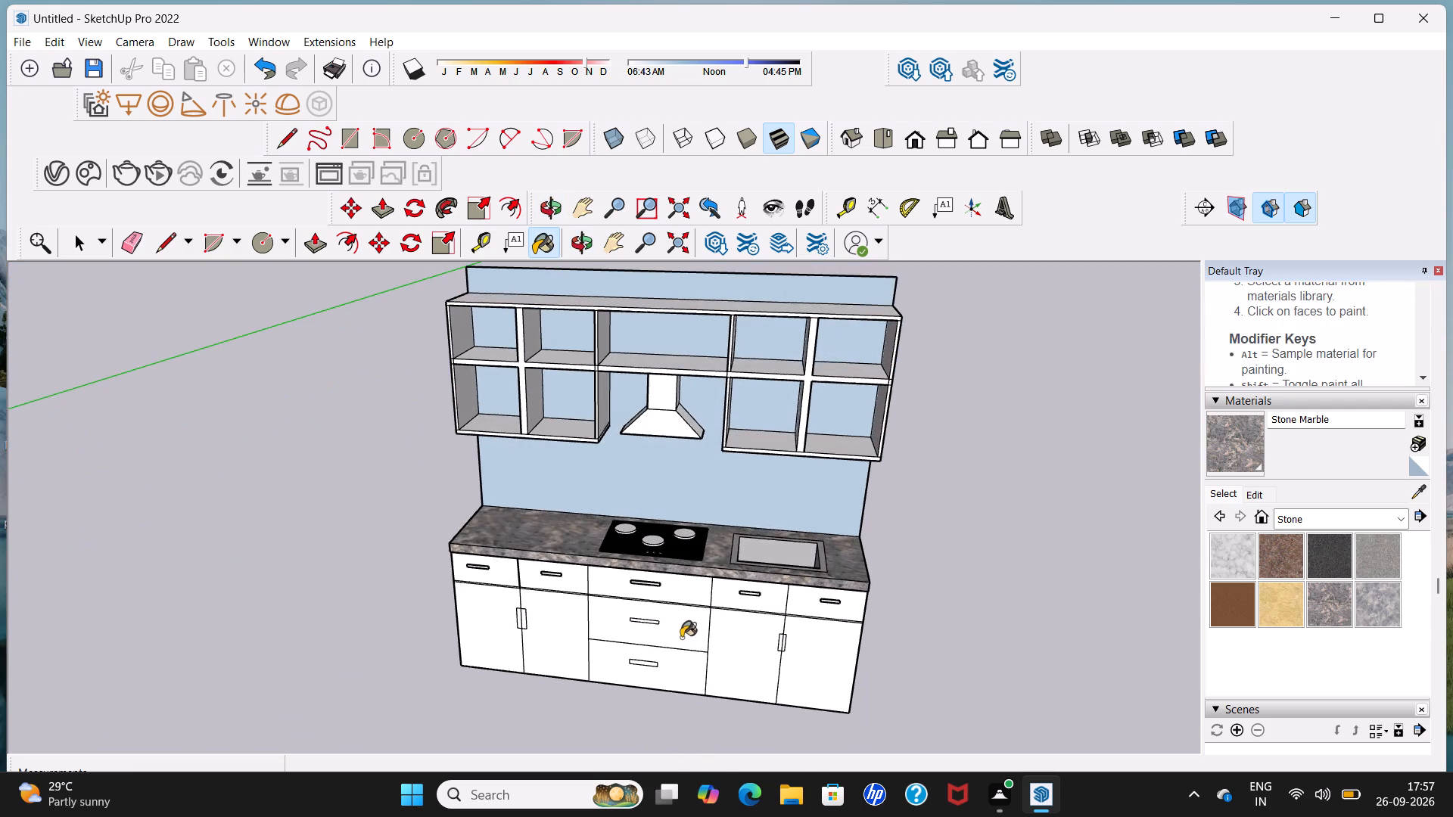
scroll(681, 638, down, 5)
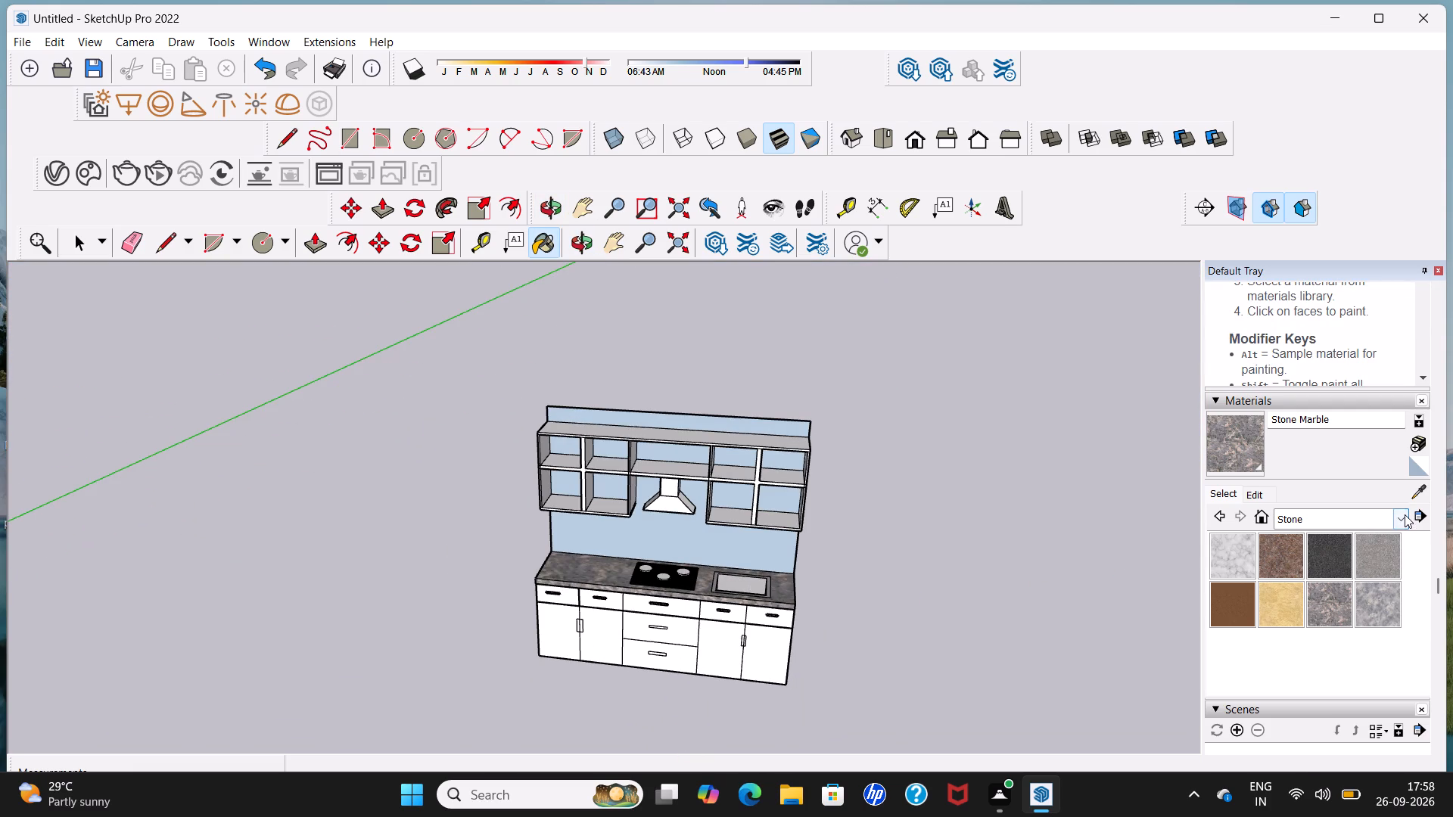
click(1405, 514)
click(1373, 781)
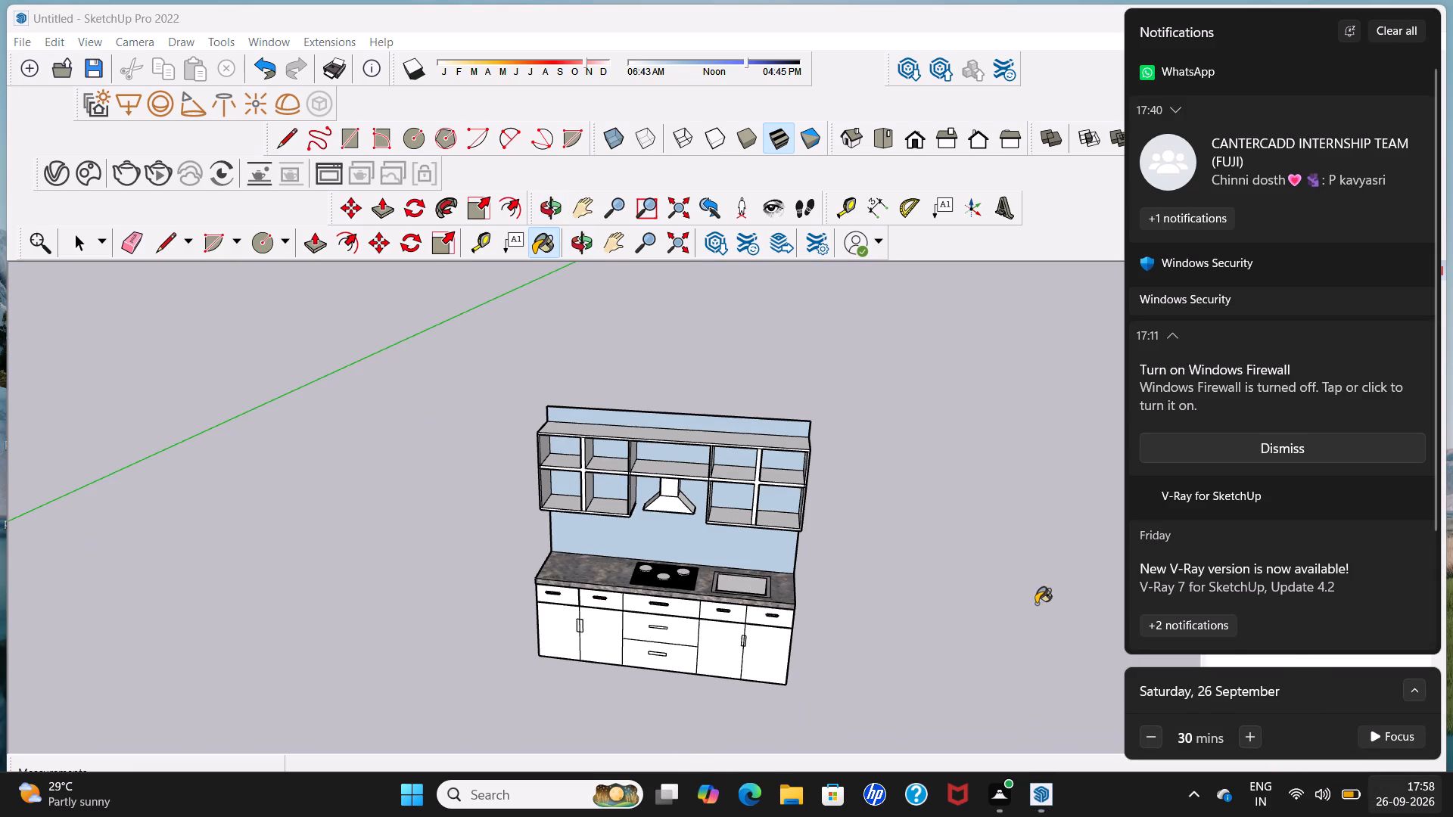
click(1018, 601)
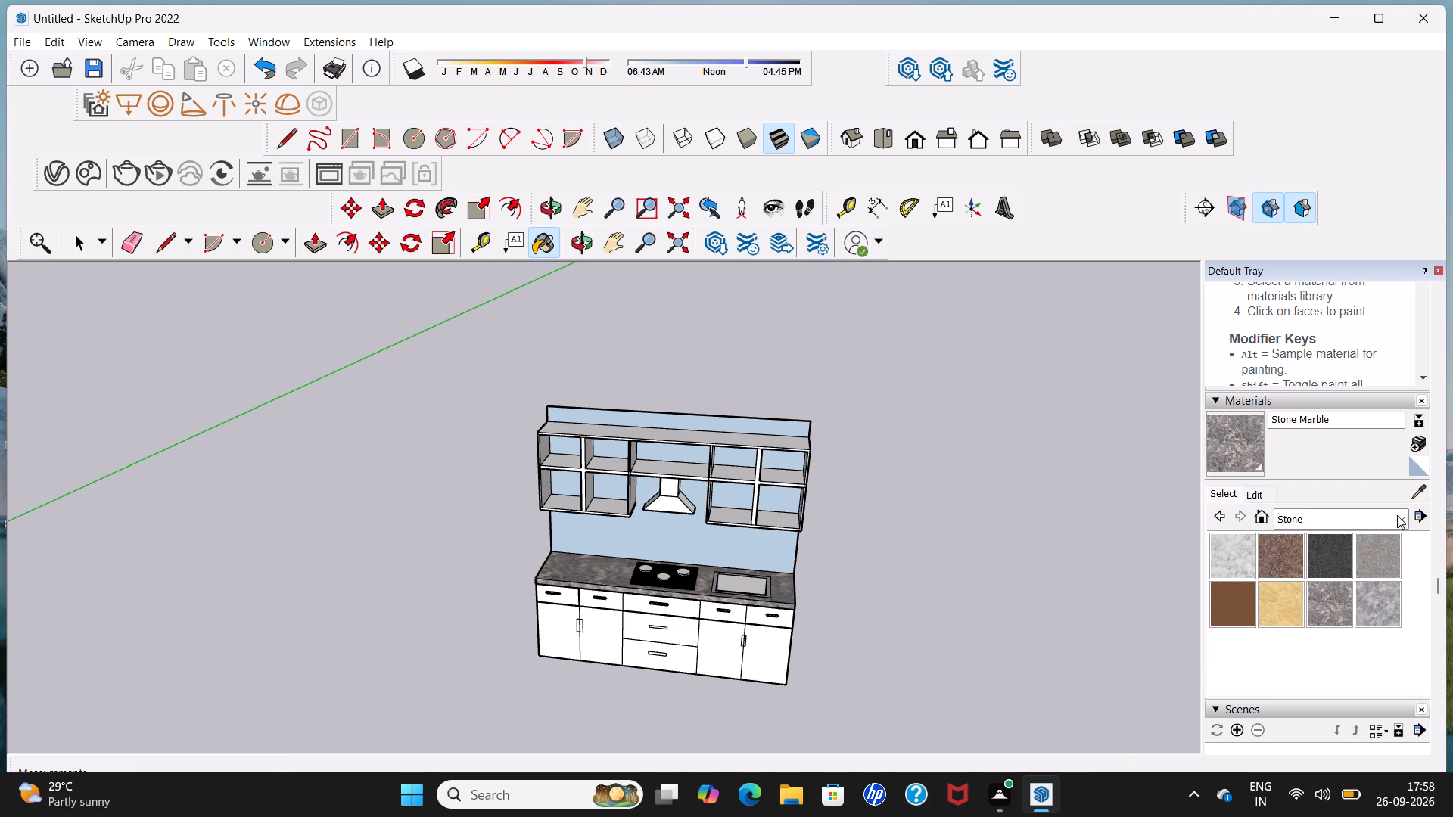
click(1402, 517)
click(1393, 765)
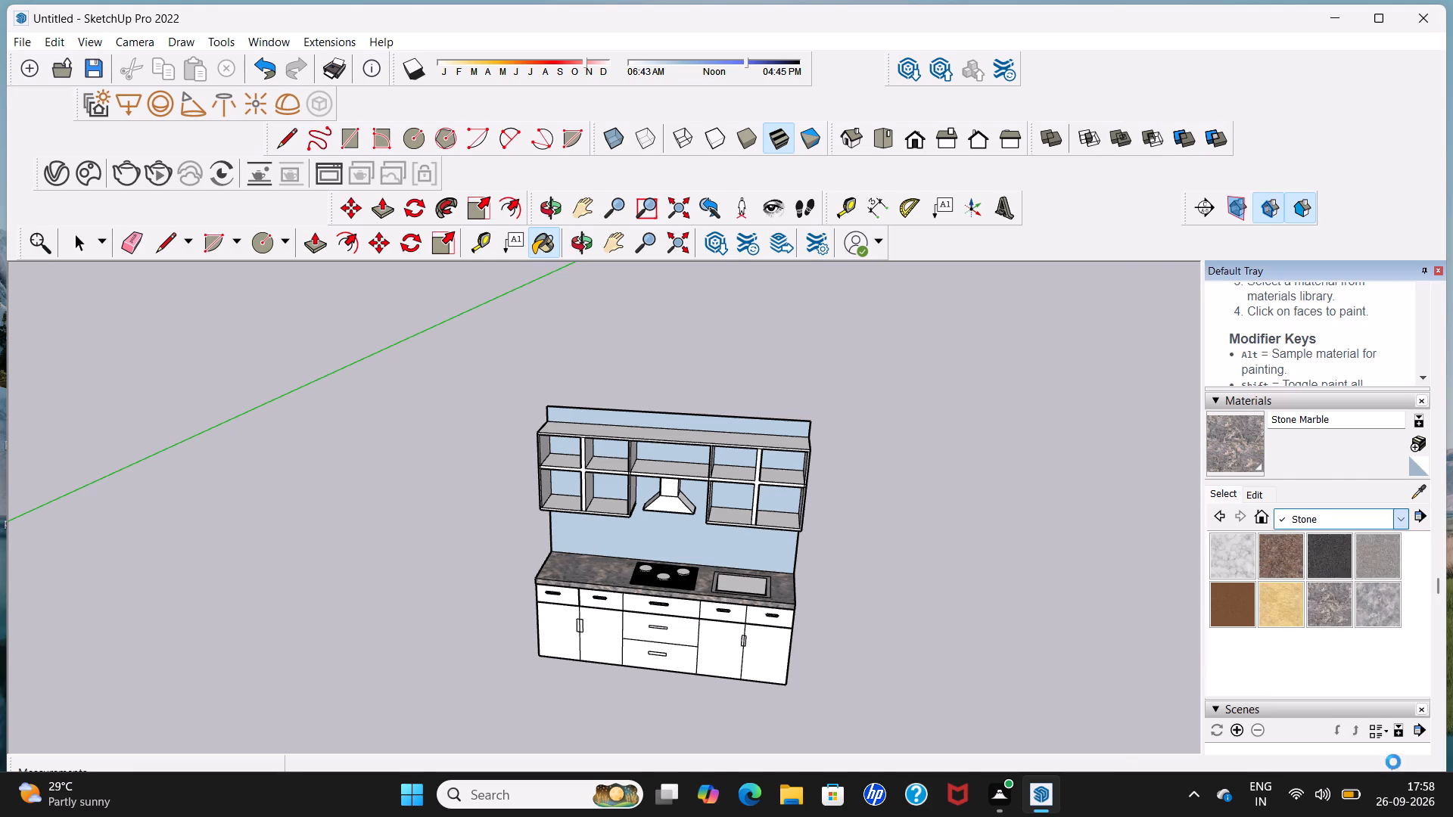
click(1237, 564)
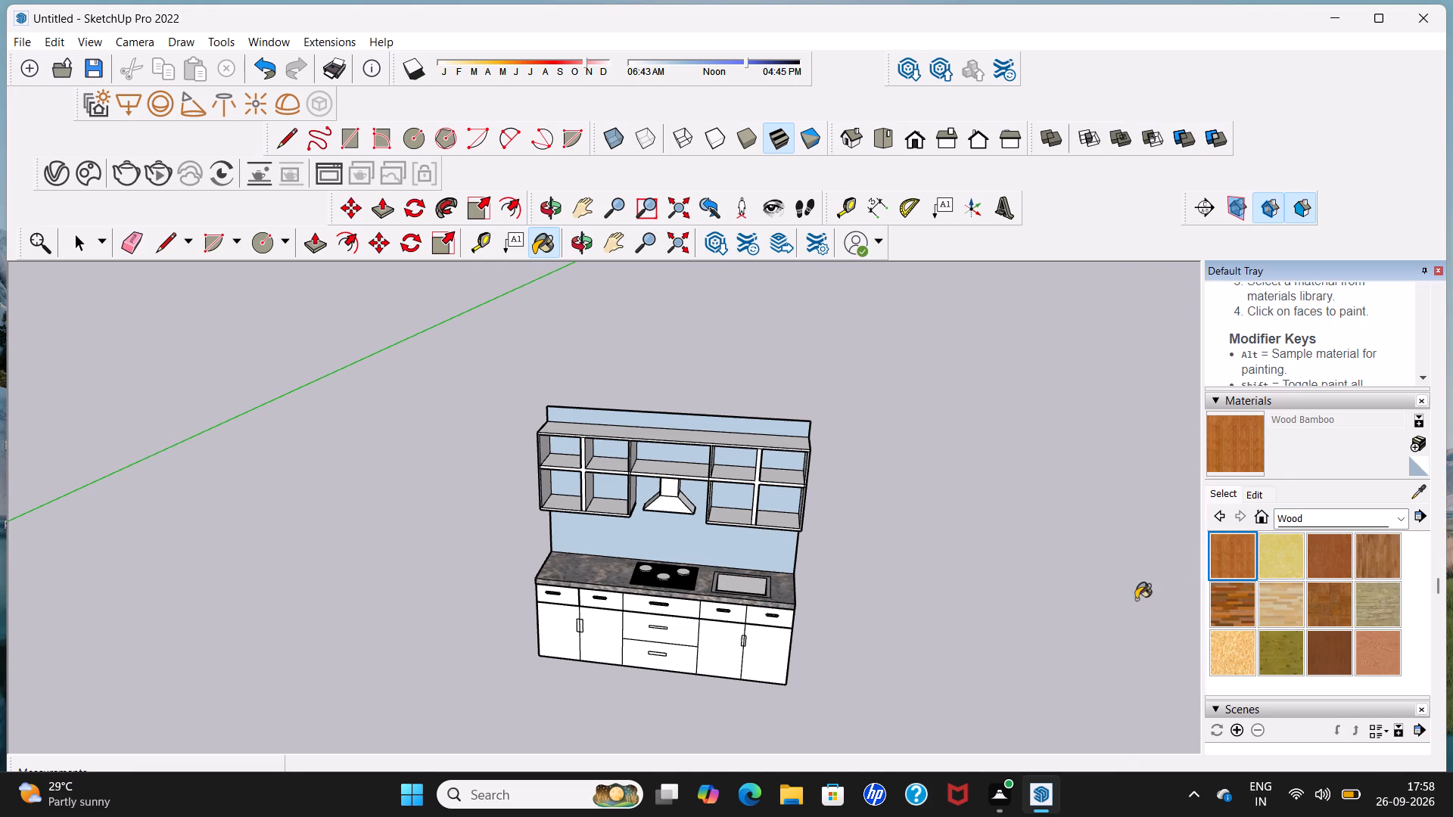
scroll(589, 716, up, 3)
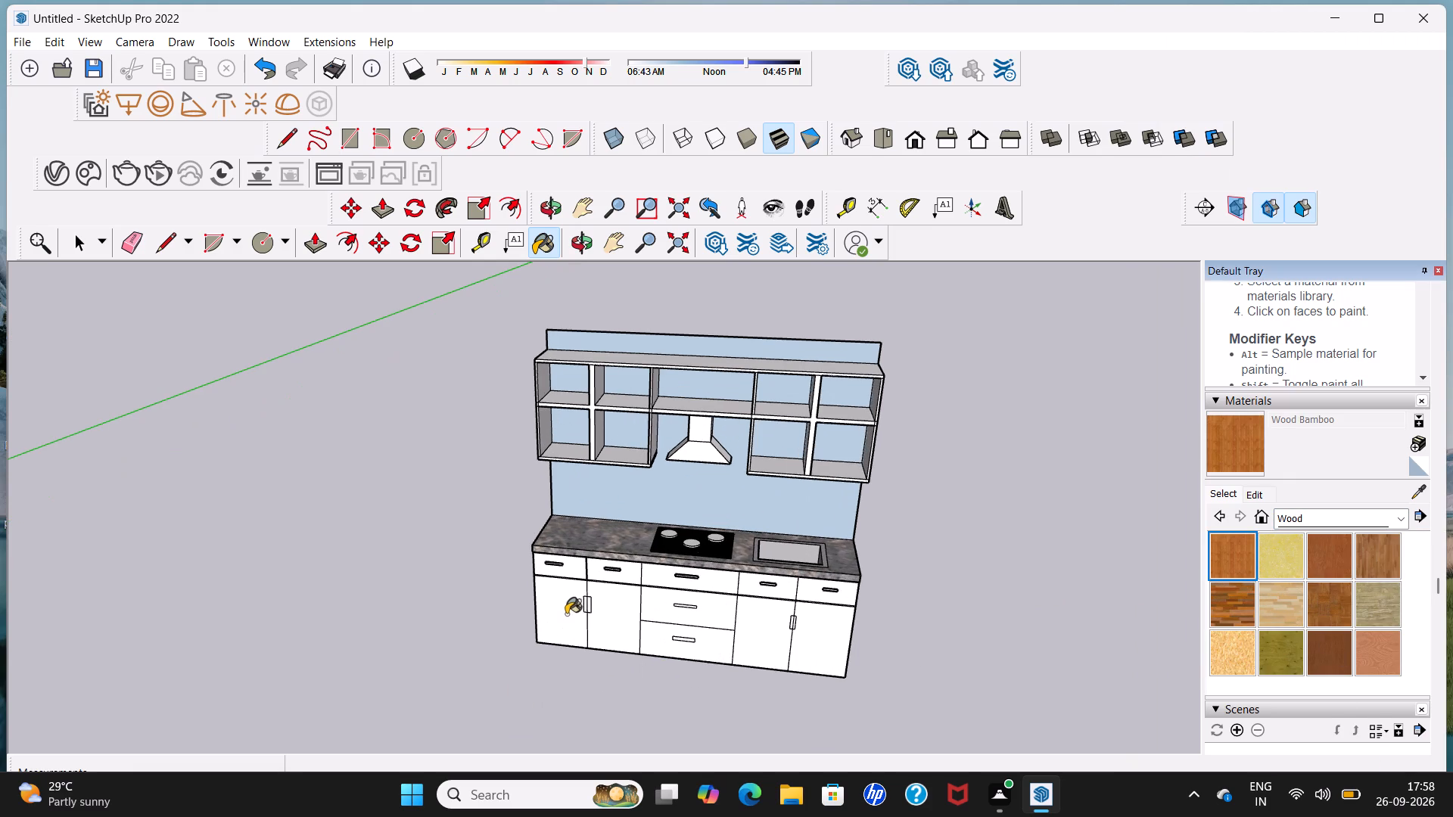
click(565, 613)
click(605, 613)
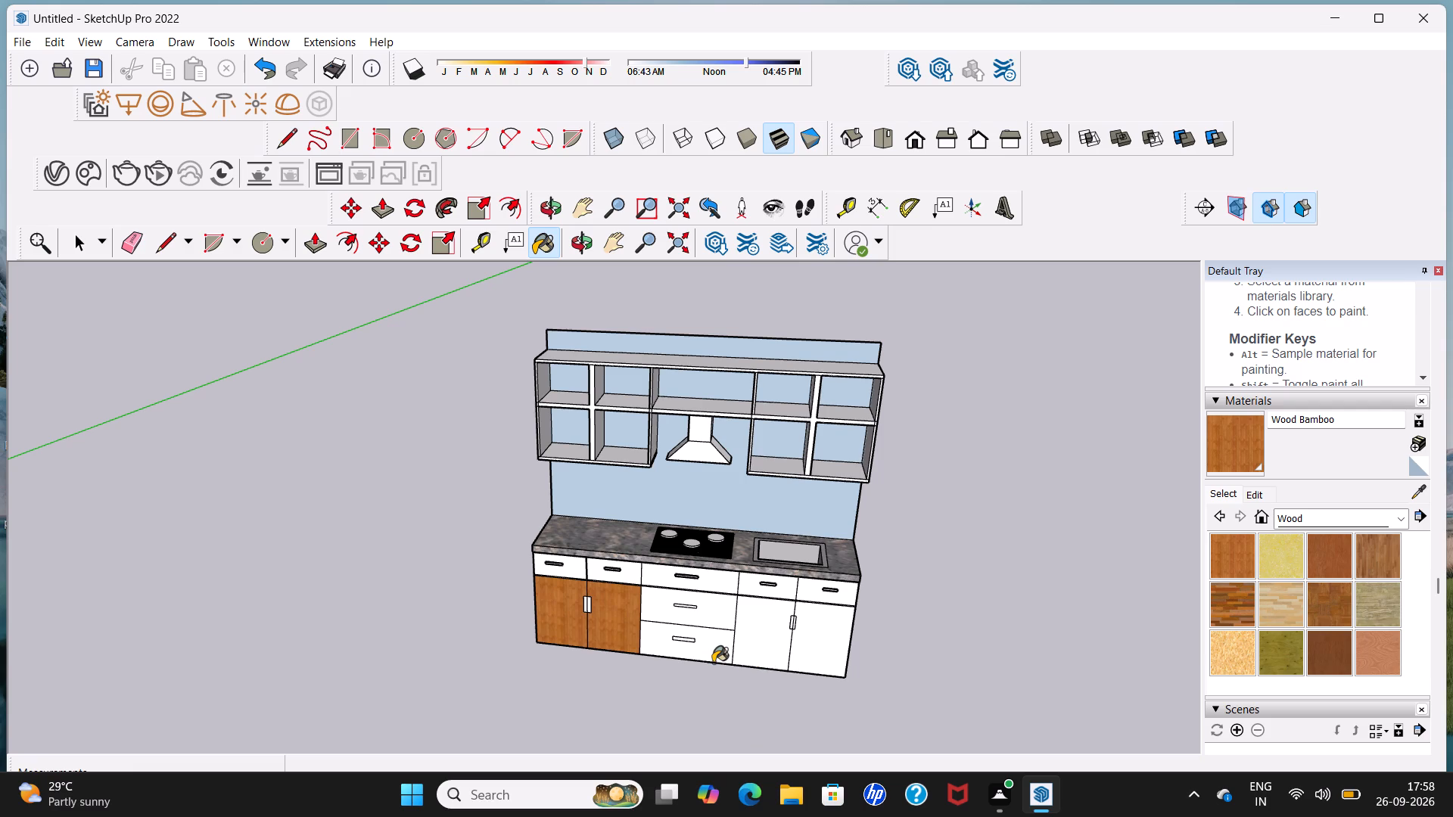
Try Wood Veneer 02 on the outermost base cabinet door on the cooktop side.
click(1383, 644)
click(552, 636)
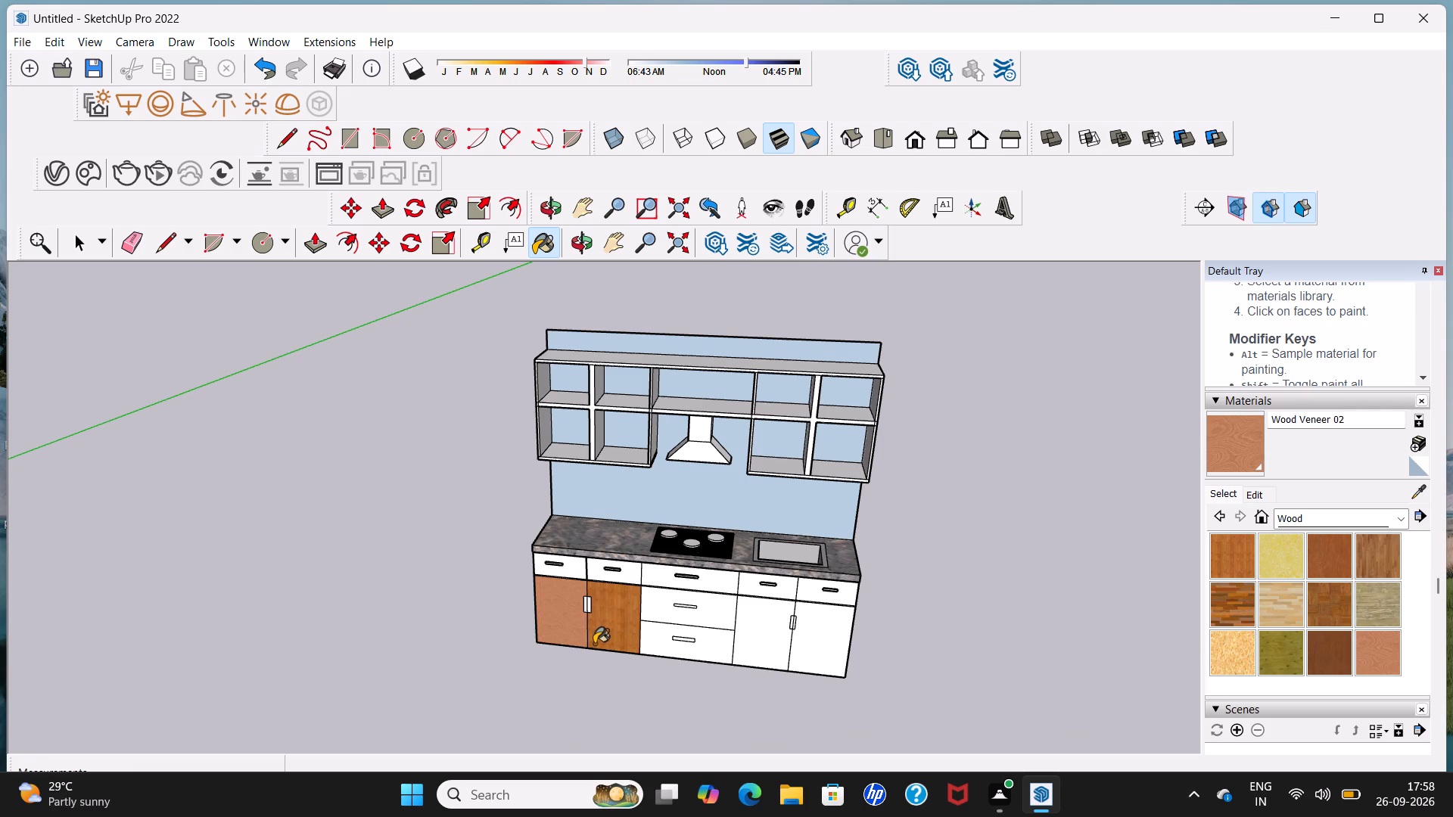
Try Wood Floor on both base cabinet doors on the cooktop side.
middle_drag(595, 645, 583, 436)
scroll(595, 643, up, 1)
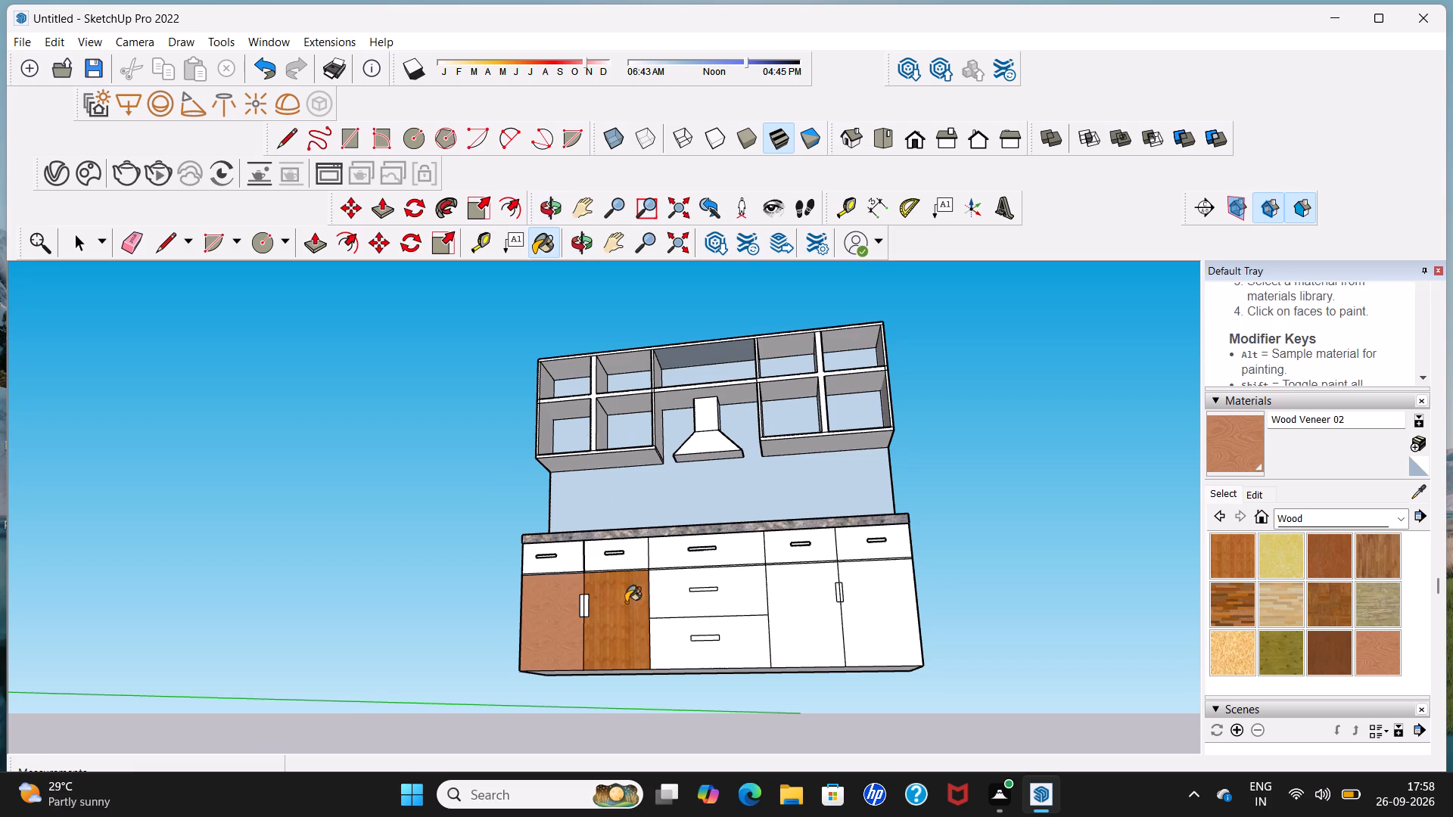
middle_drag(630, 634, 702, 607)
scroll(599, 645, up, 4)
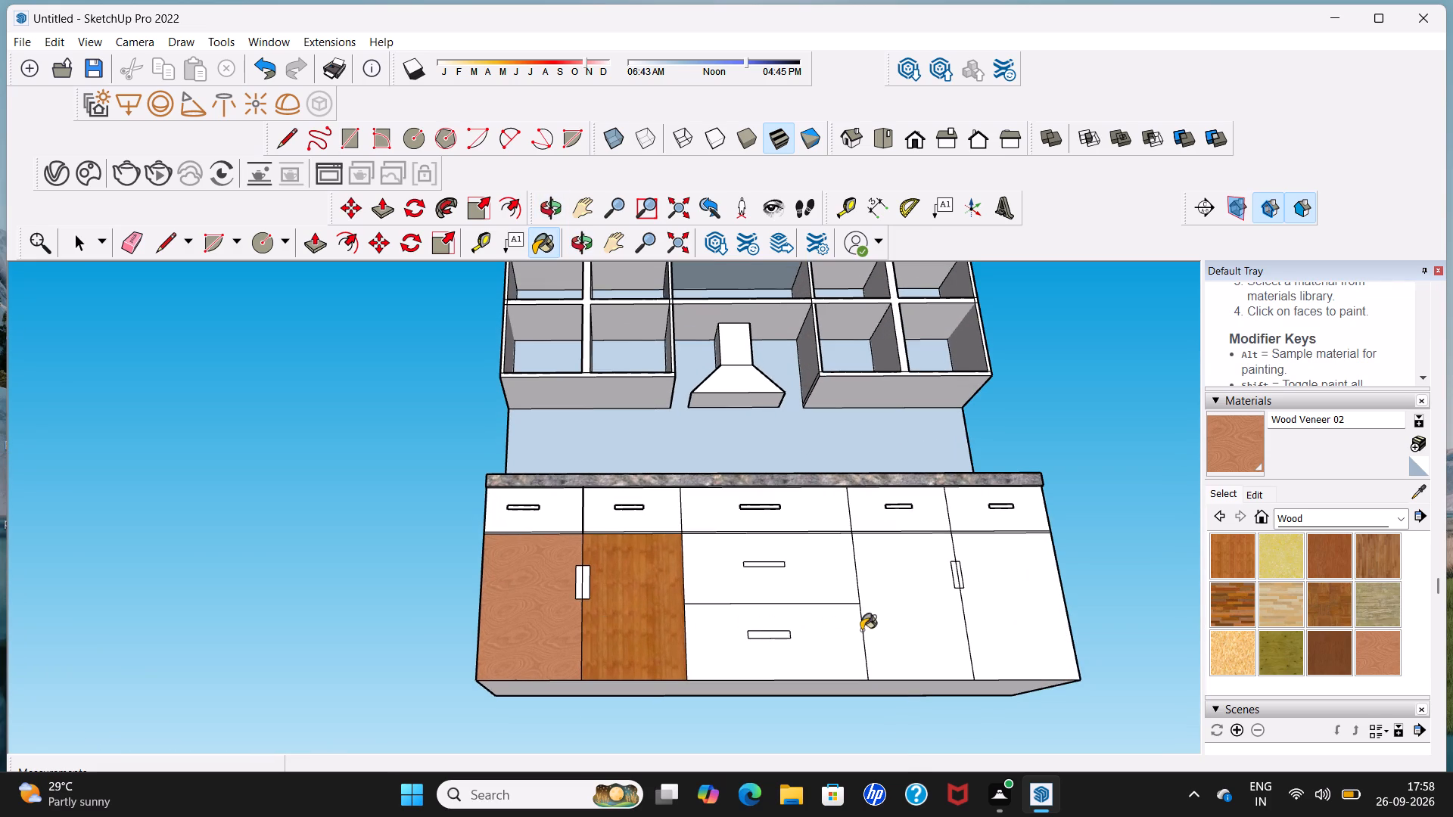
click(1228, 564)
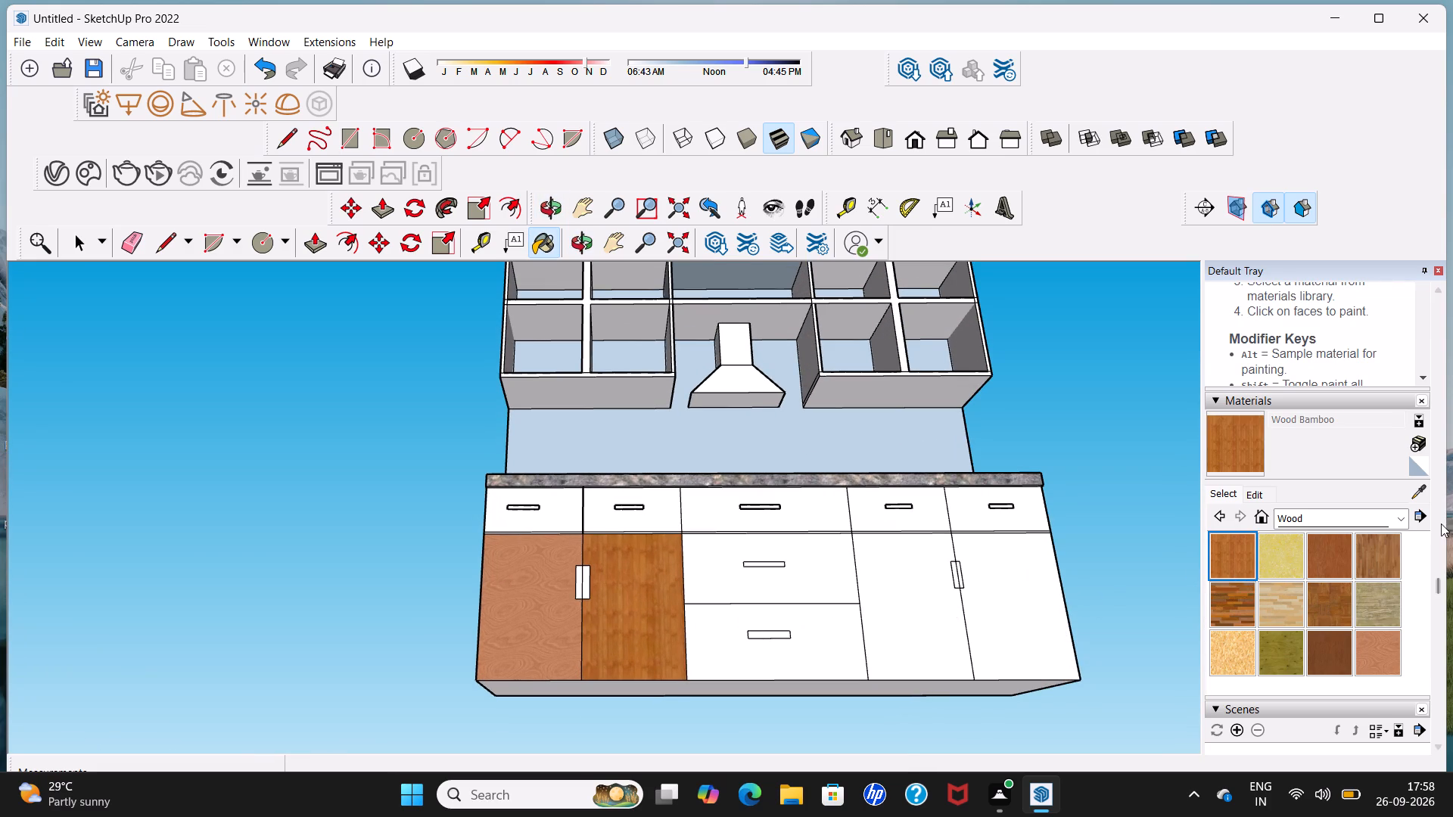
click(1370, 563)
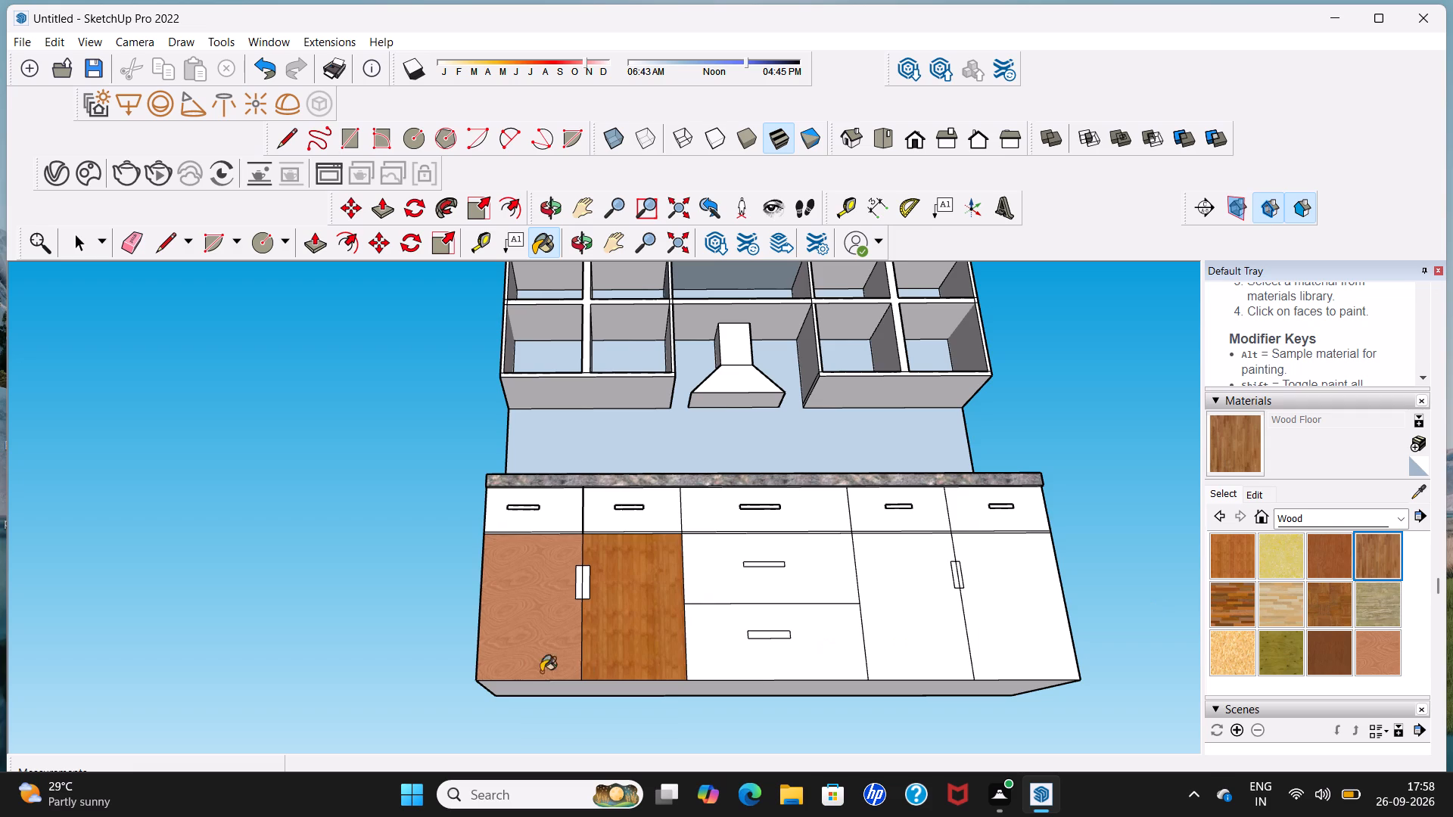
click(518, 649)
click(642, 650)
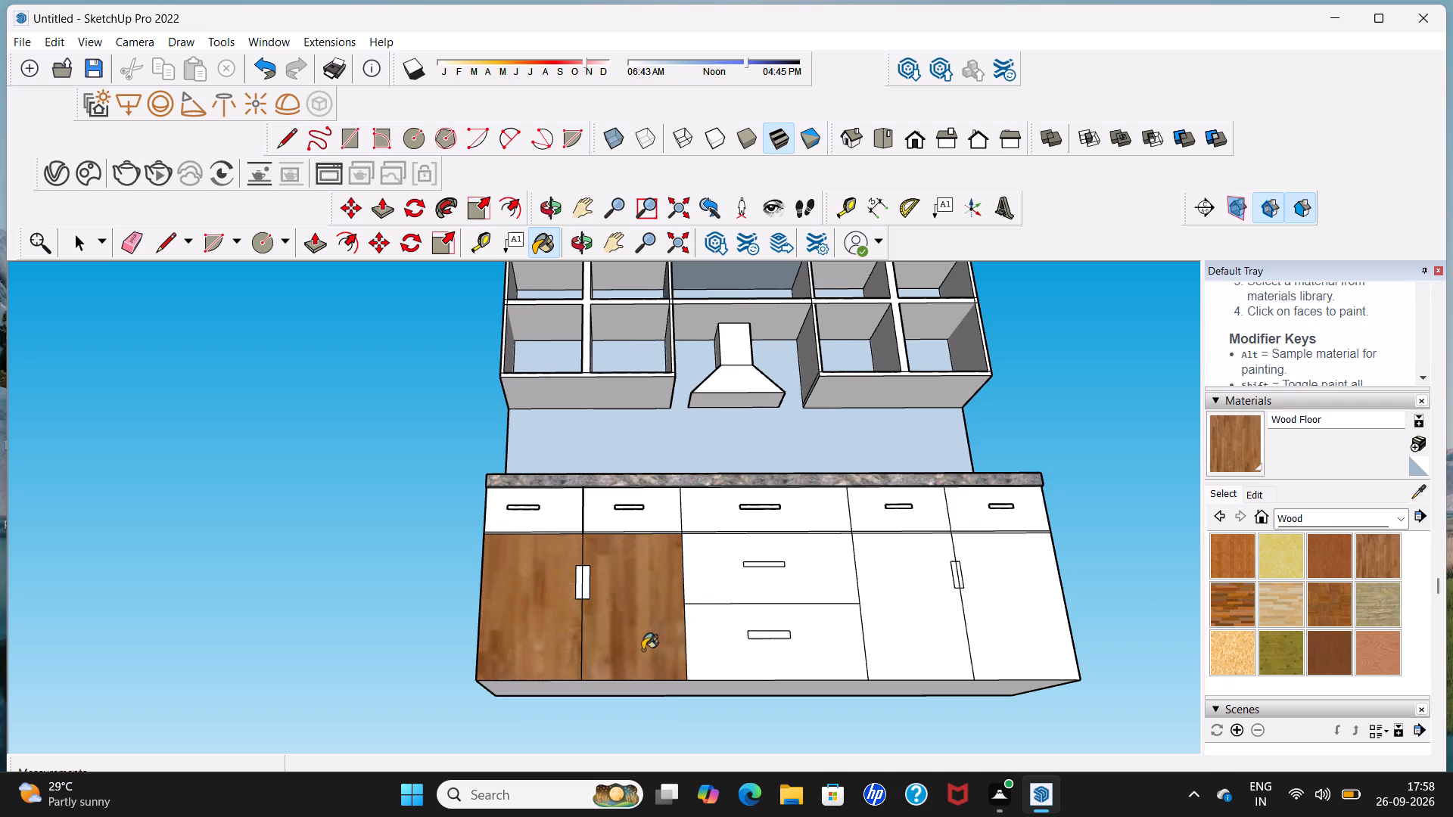
Paint all four base cabinet doors and the two lower middle drawer fronts with Wood Bamboo.
click(1231, 561)
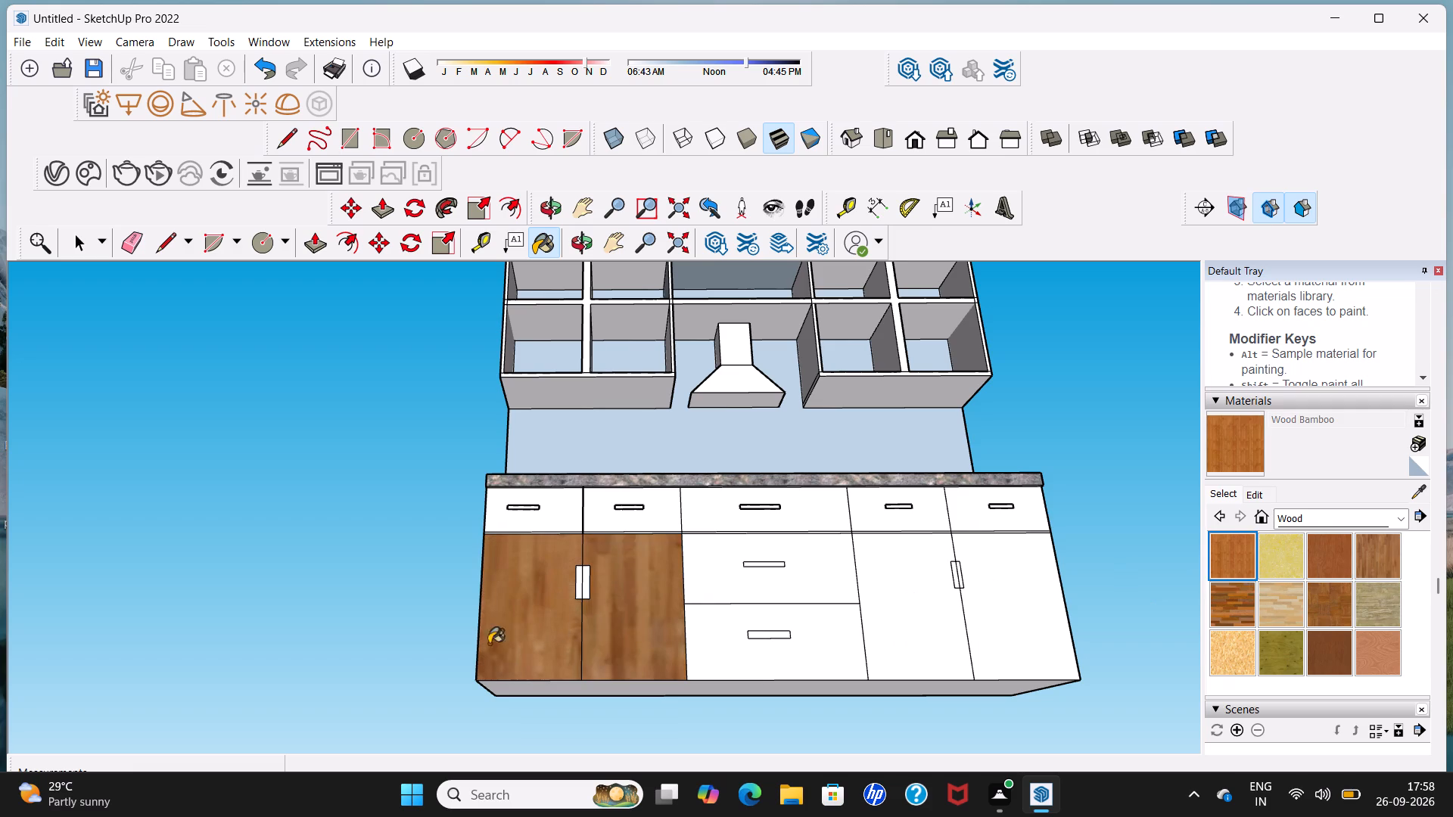
click(512, 629)
click(663, 618)
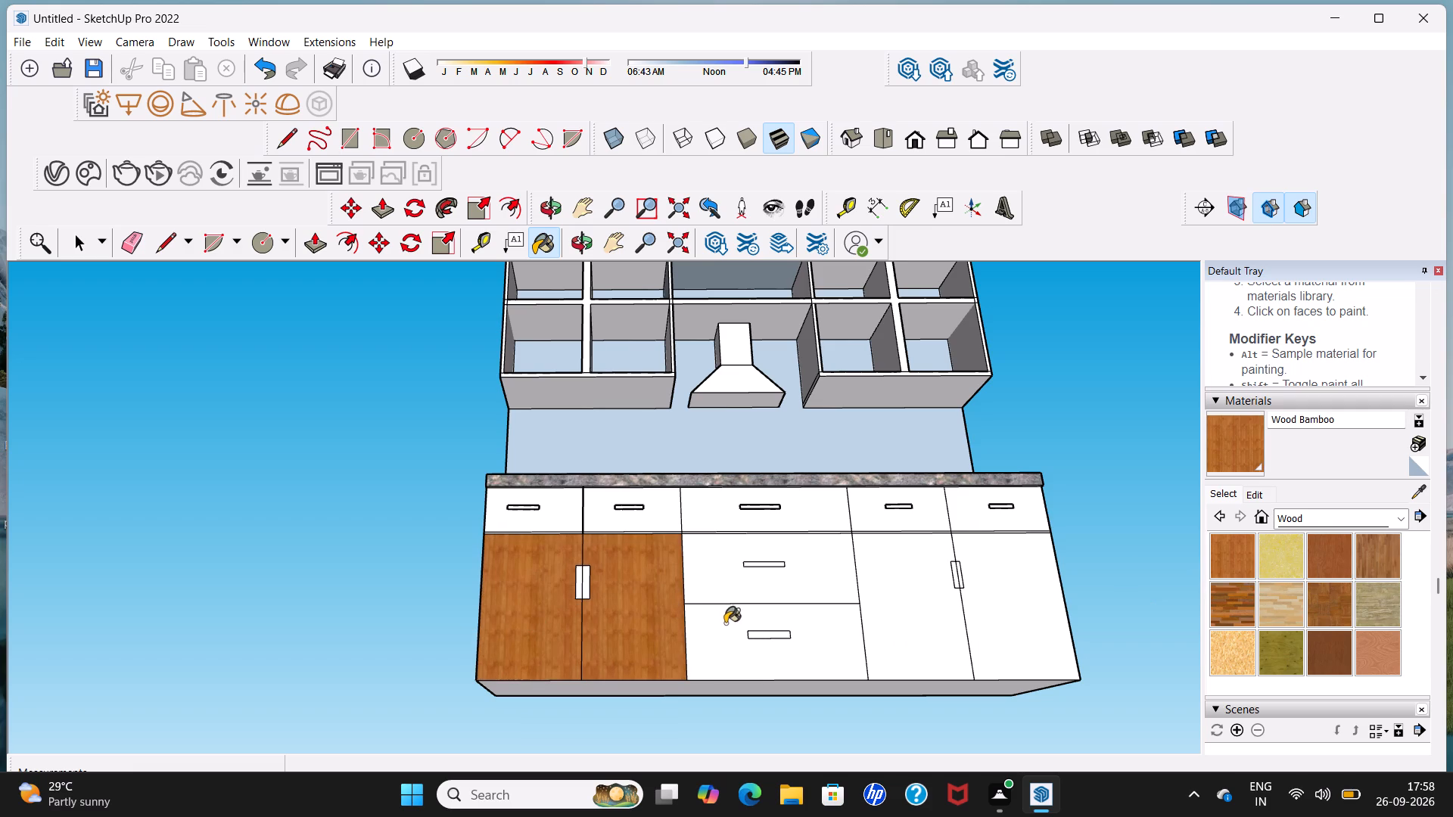
click(725, 626)
click(720, 594)
click(928, 572)
click(991, 567)
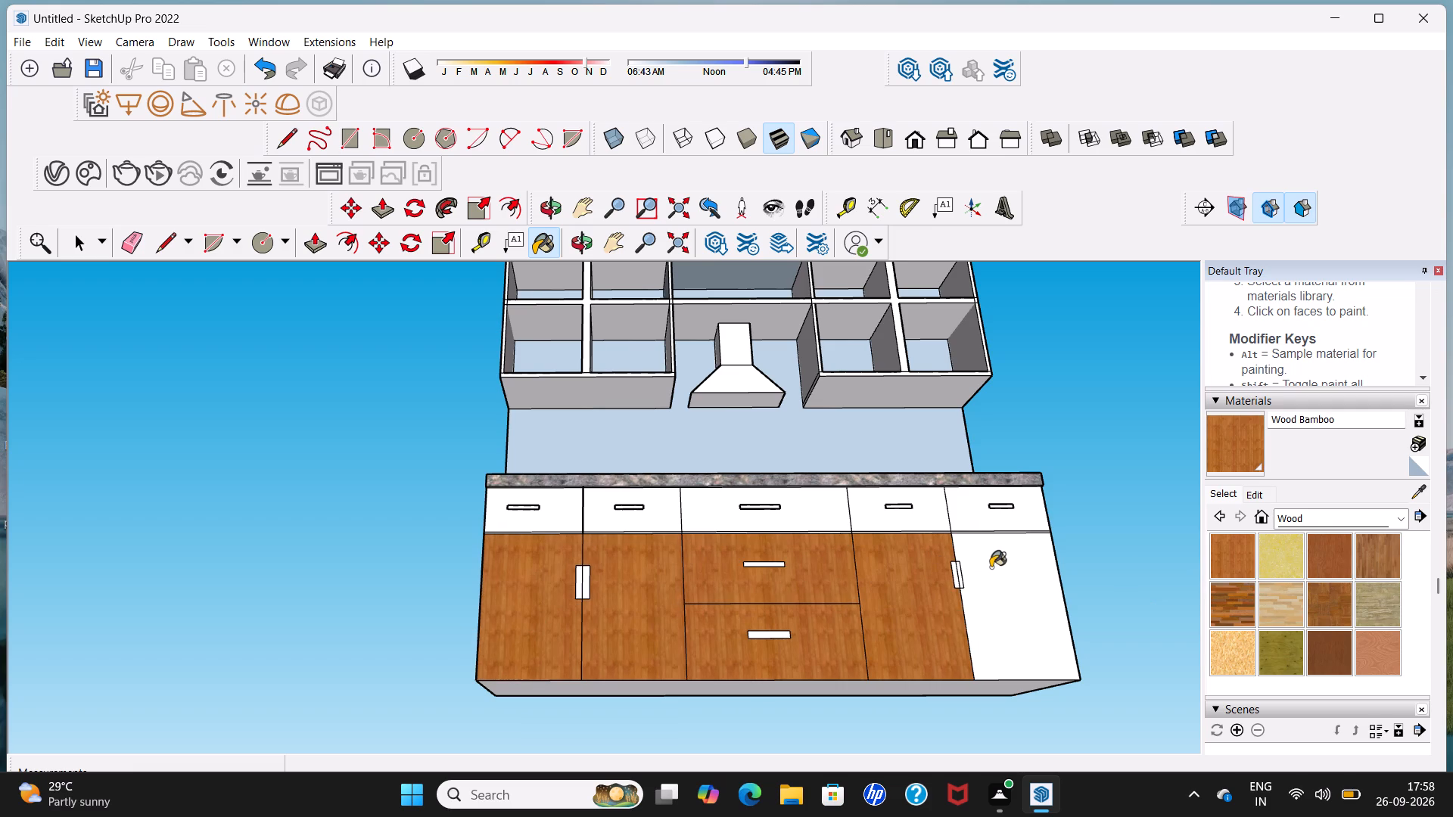
Paint the five top-row drawer fronts of the base cabinet with Wood Bamboo.
click(980, 520)
click(907, 527)
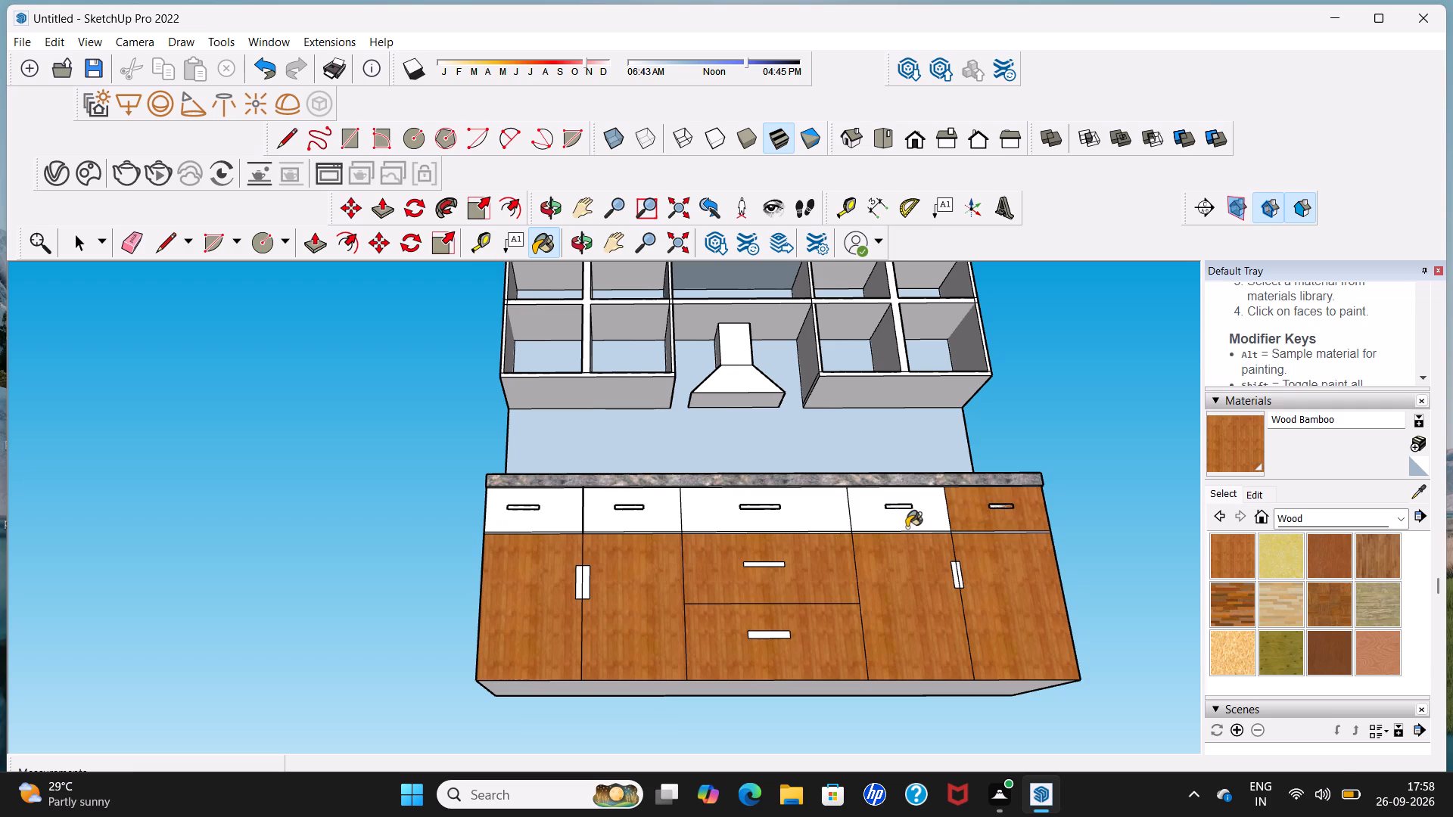
click(799, 518)
click(637, 517)
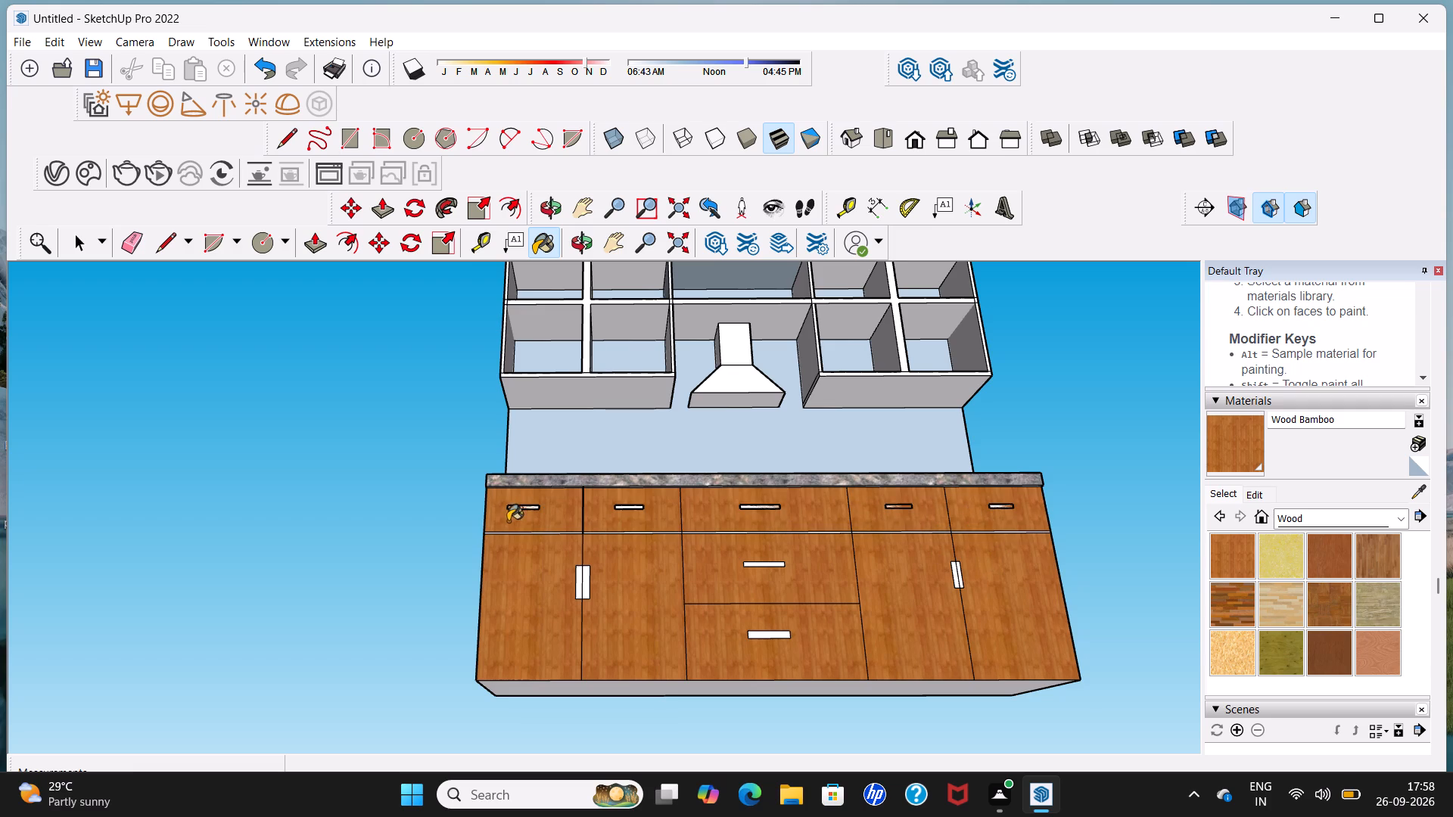
Paint the side panels at both ends of the base cabinet with Wood Bamboo, including the strips beside the top drawers.
middle_drag(409, 552, 759, 572)
scroll(739, 573, up, 2)
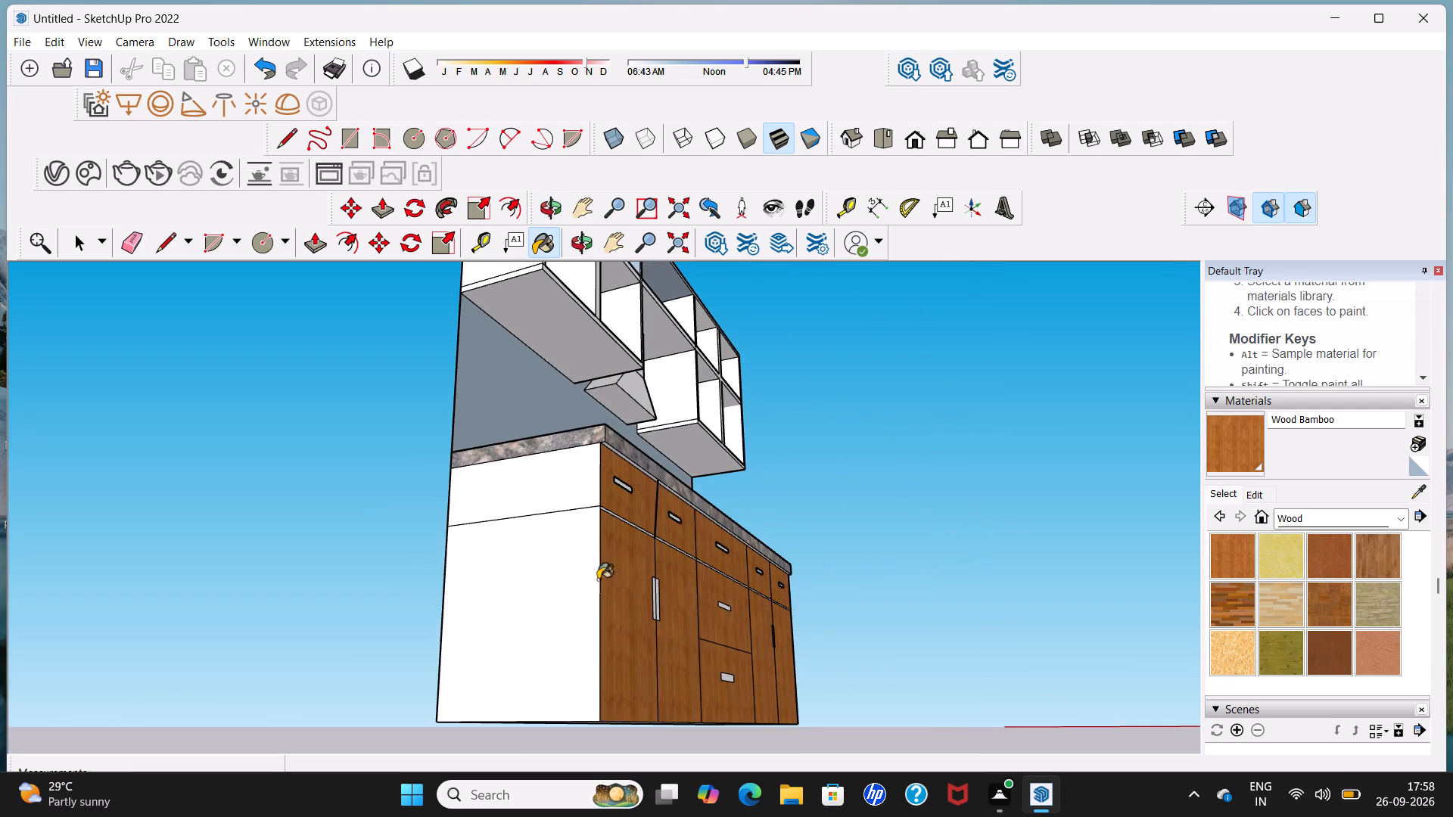
click(571, 574)
click(585, 489)
scroll(608, 511, down, 9)
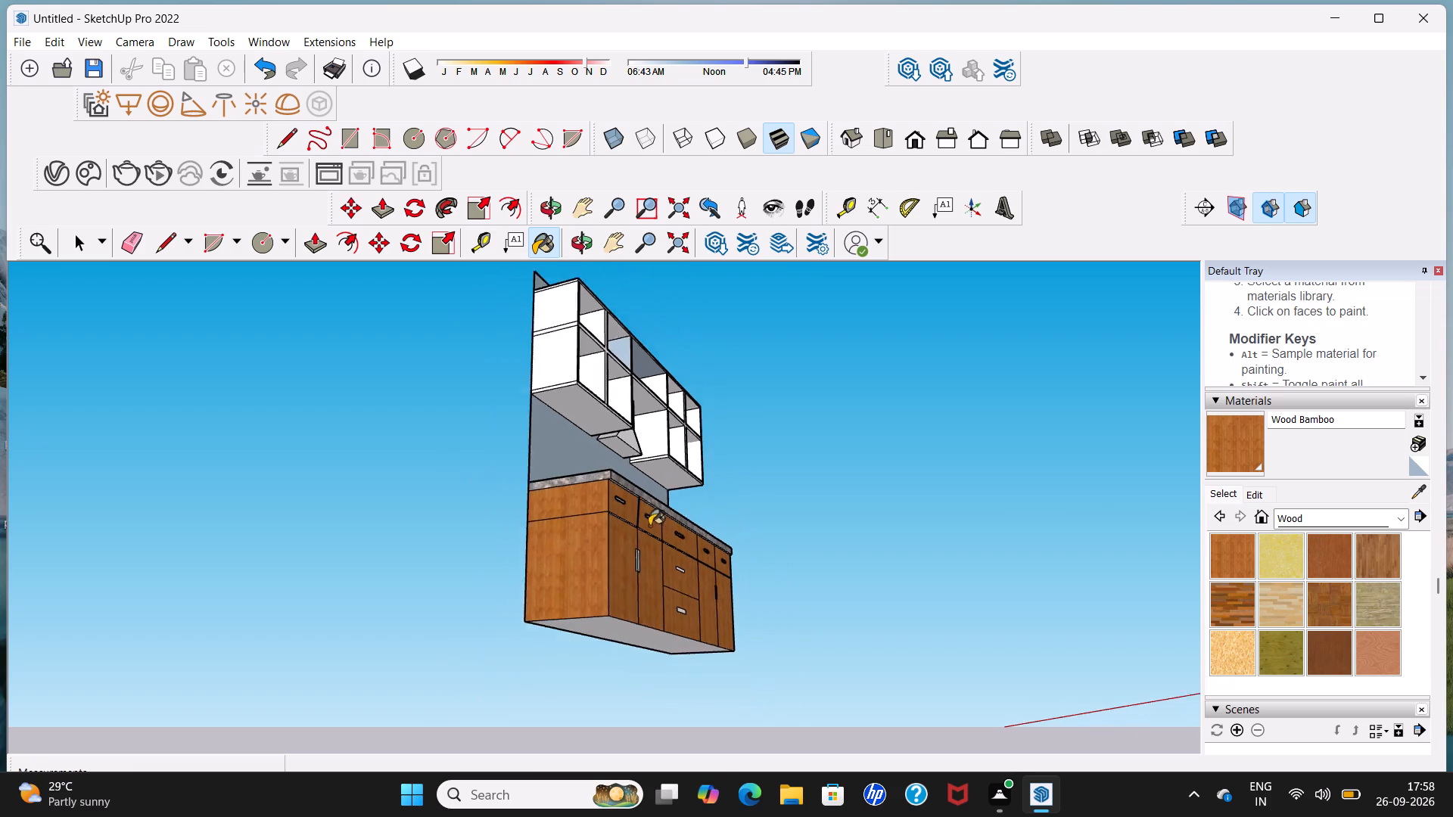
scroll(649, 526, down, 3)
middle_drag(711, 544, 42, 608)
scroll(630, 590, up, 4)
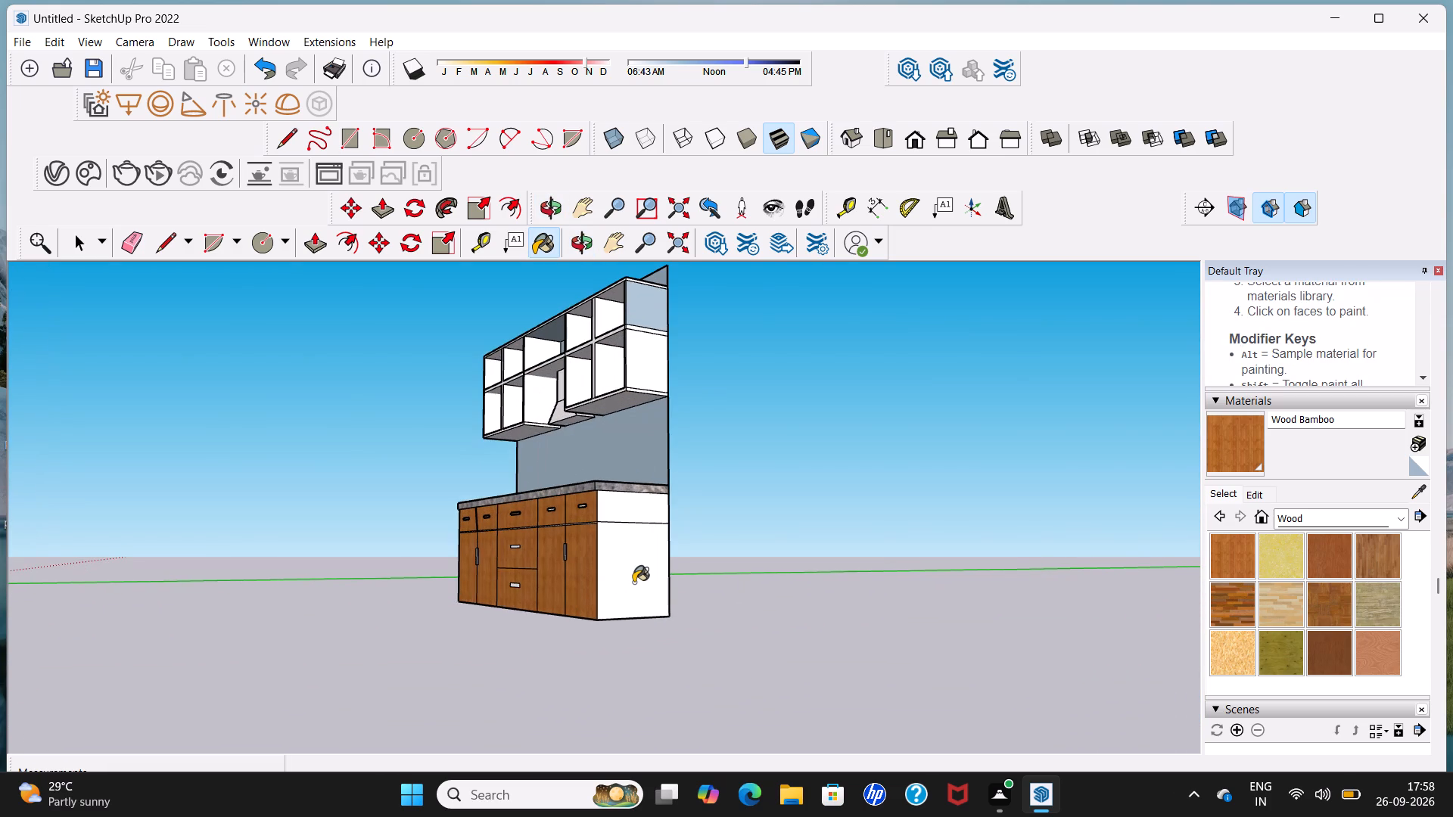
click(635, 580)
click(636, 511)
Paint the outer side of the wall shelving on the cooktop side with Wood Bamboo, including its middle, top and bottom board ends.
scroll(567, 527, down, 6)
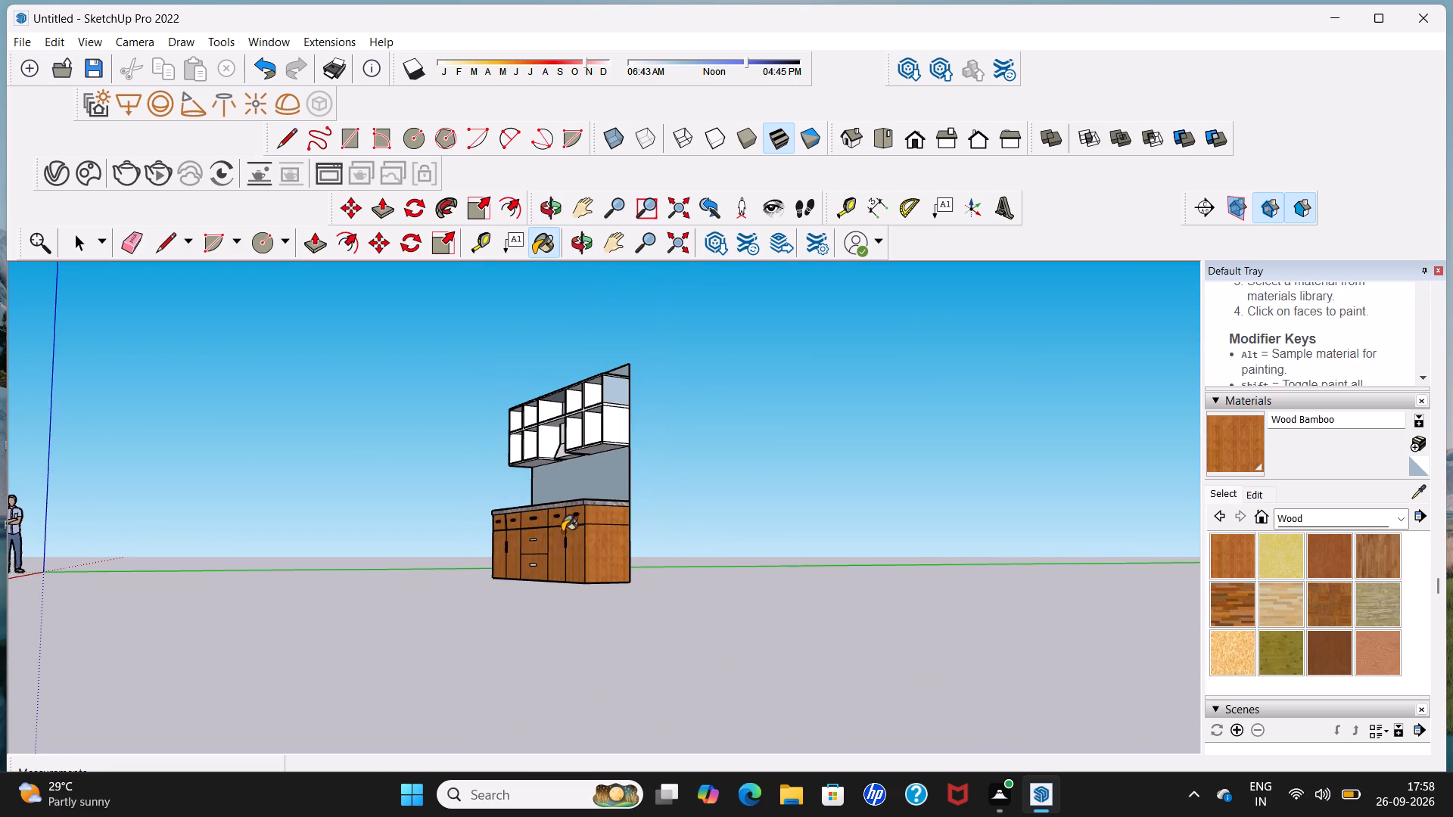
scroll(562, 532, down, 1)
middle_drag(462, 584, 675, 602)
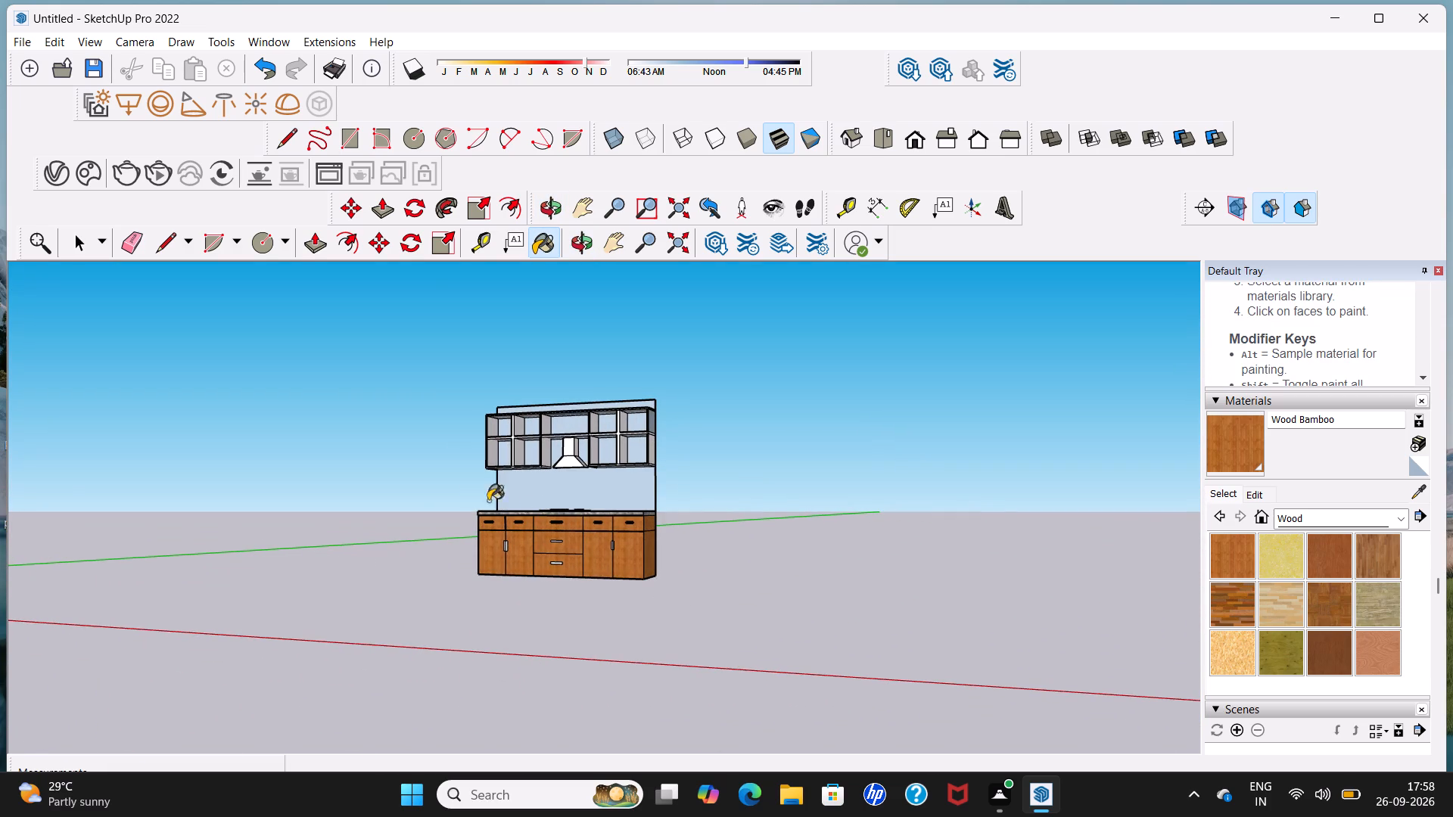
middle_drag(447, 484, 764, 515)
scroll(595, 467, up, 4)
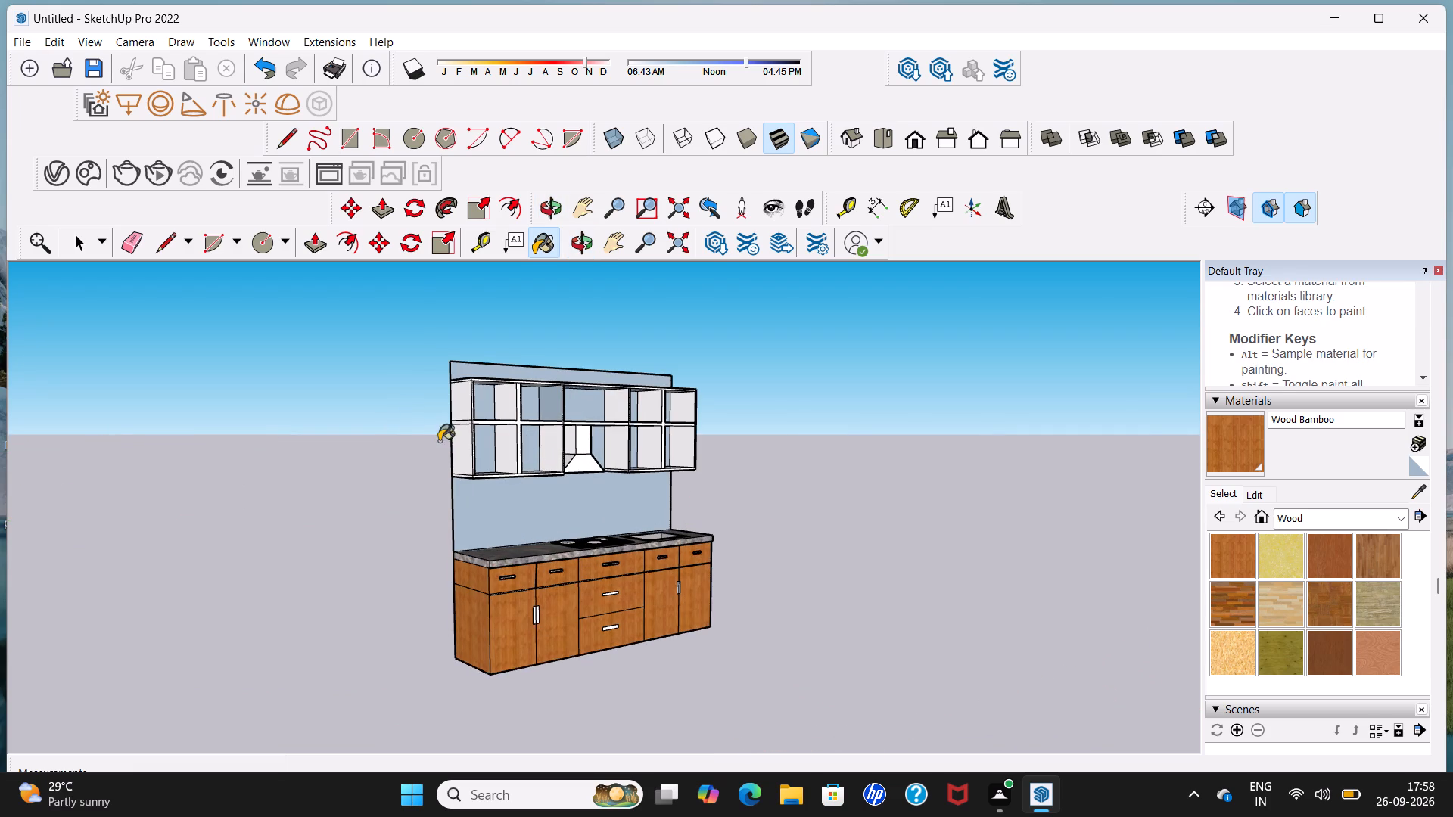
click(464, 454)
scroll(425, 409, up, 4)
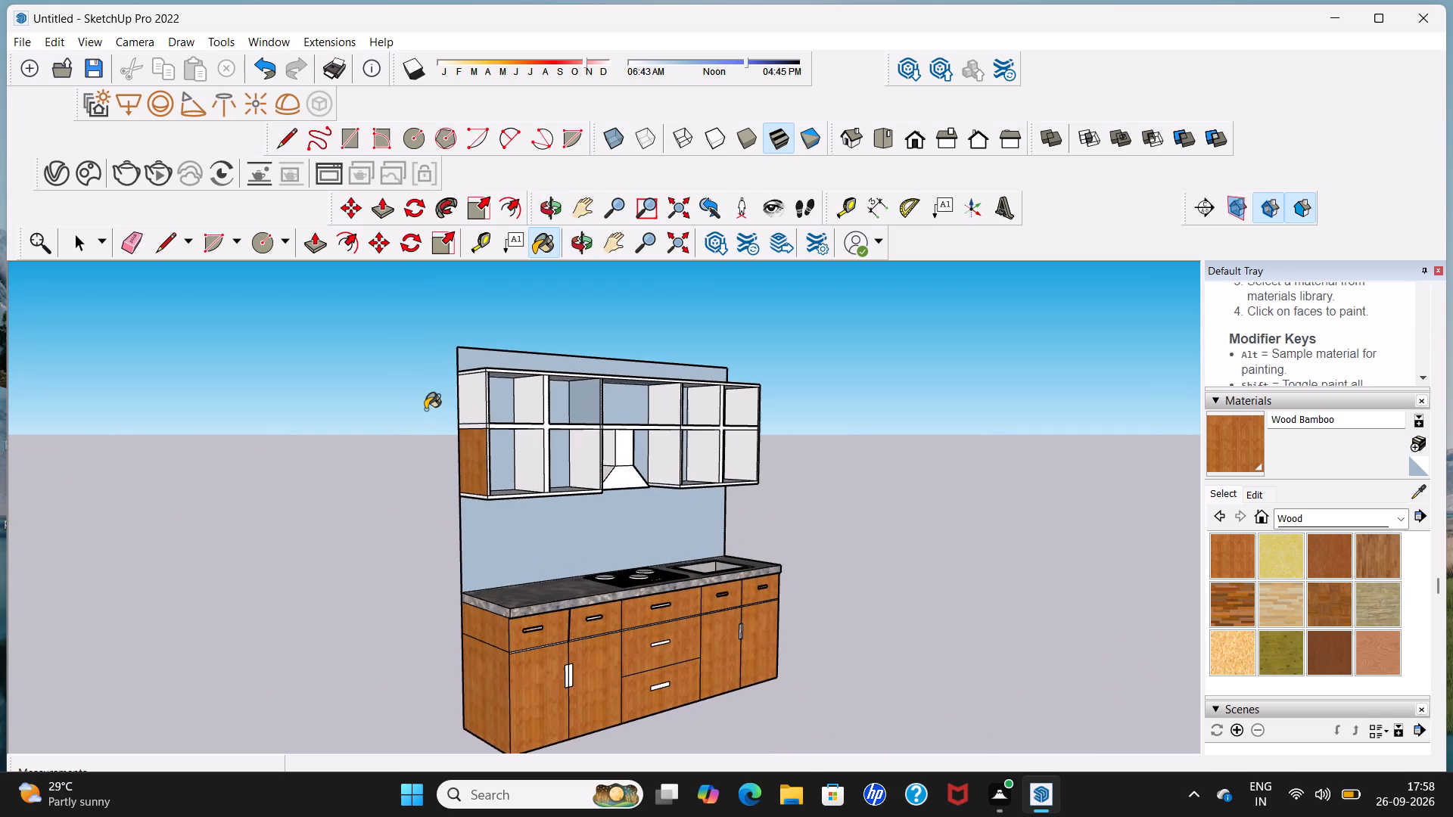
scroll(478, 427, up, 1)
click(479, 426)
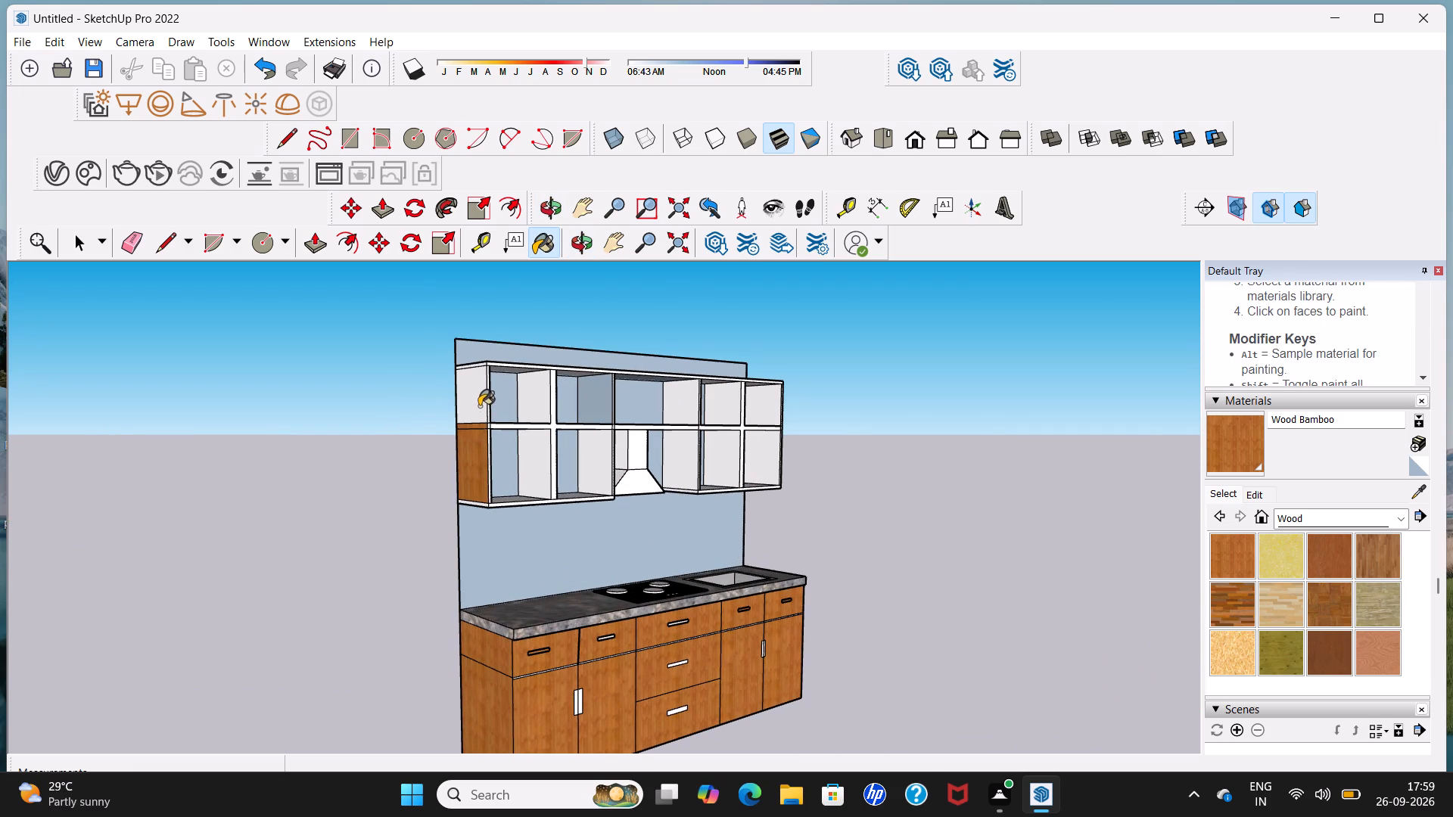
click(479, 403)
scroll(469, 348, up, 3)
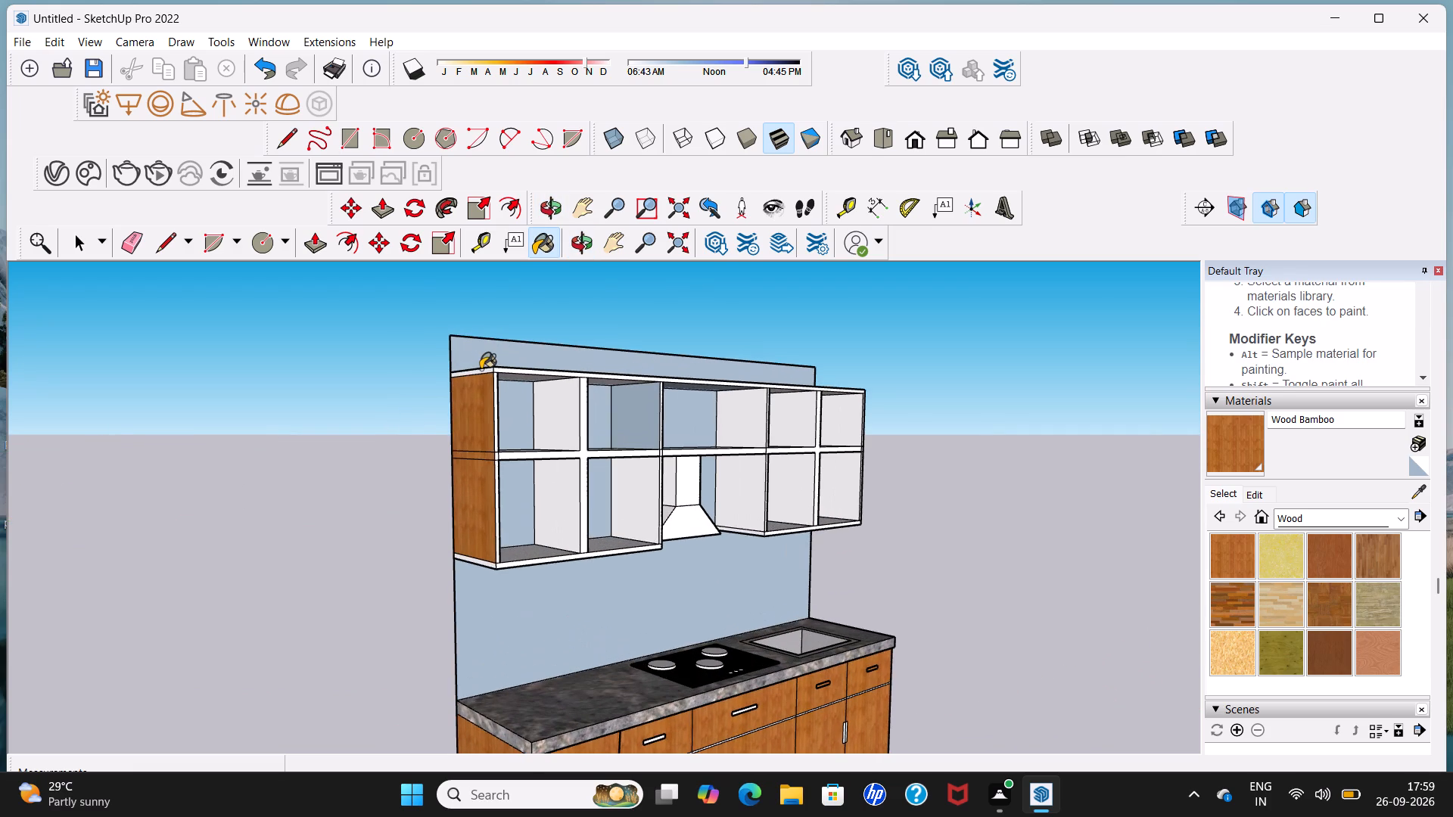
click(481, 369)
scroll(488, 374, up, 5)
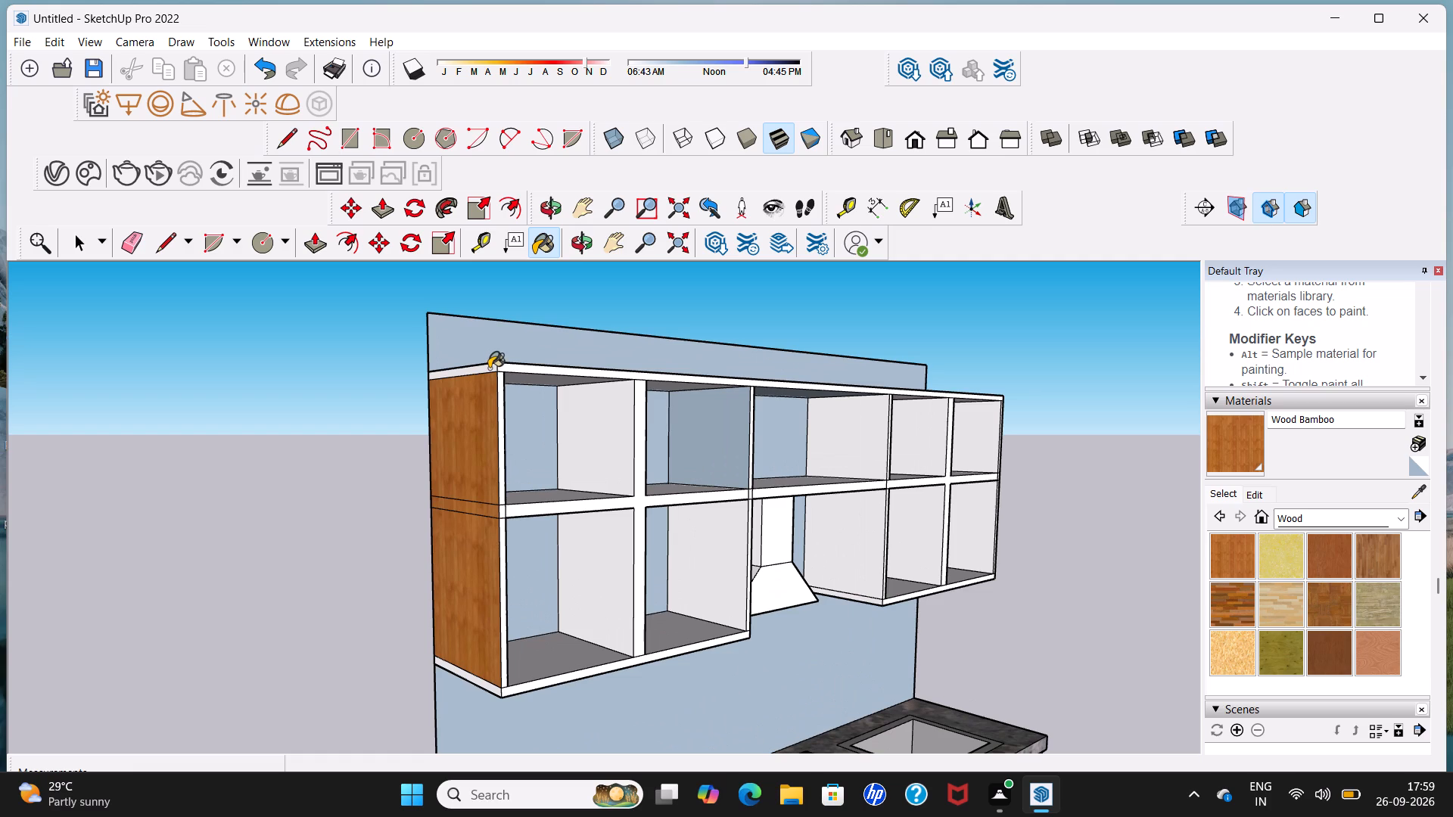
click(489, 368)
scroll(516, 712, up, 2)
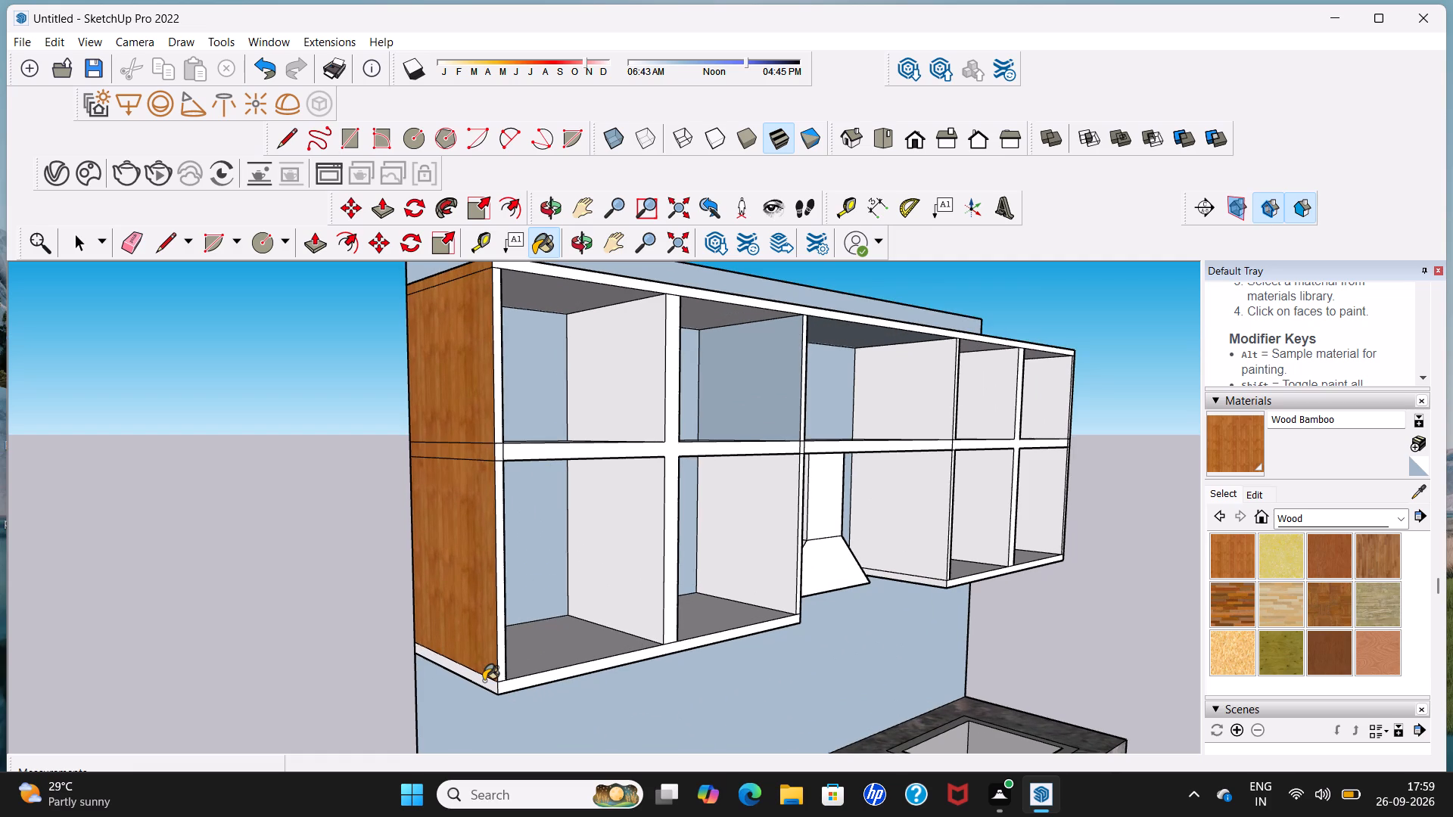
click(484, 681)
Paint the bottom, middle, divider and outer upright front edges of the cooktop-side wall shelving with Wood Bamboo.
scroll(496, 677, down, 9)
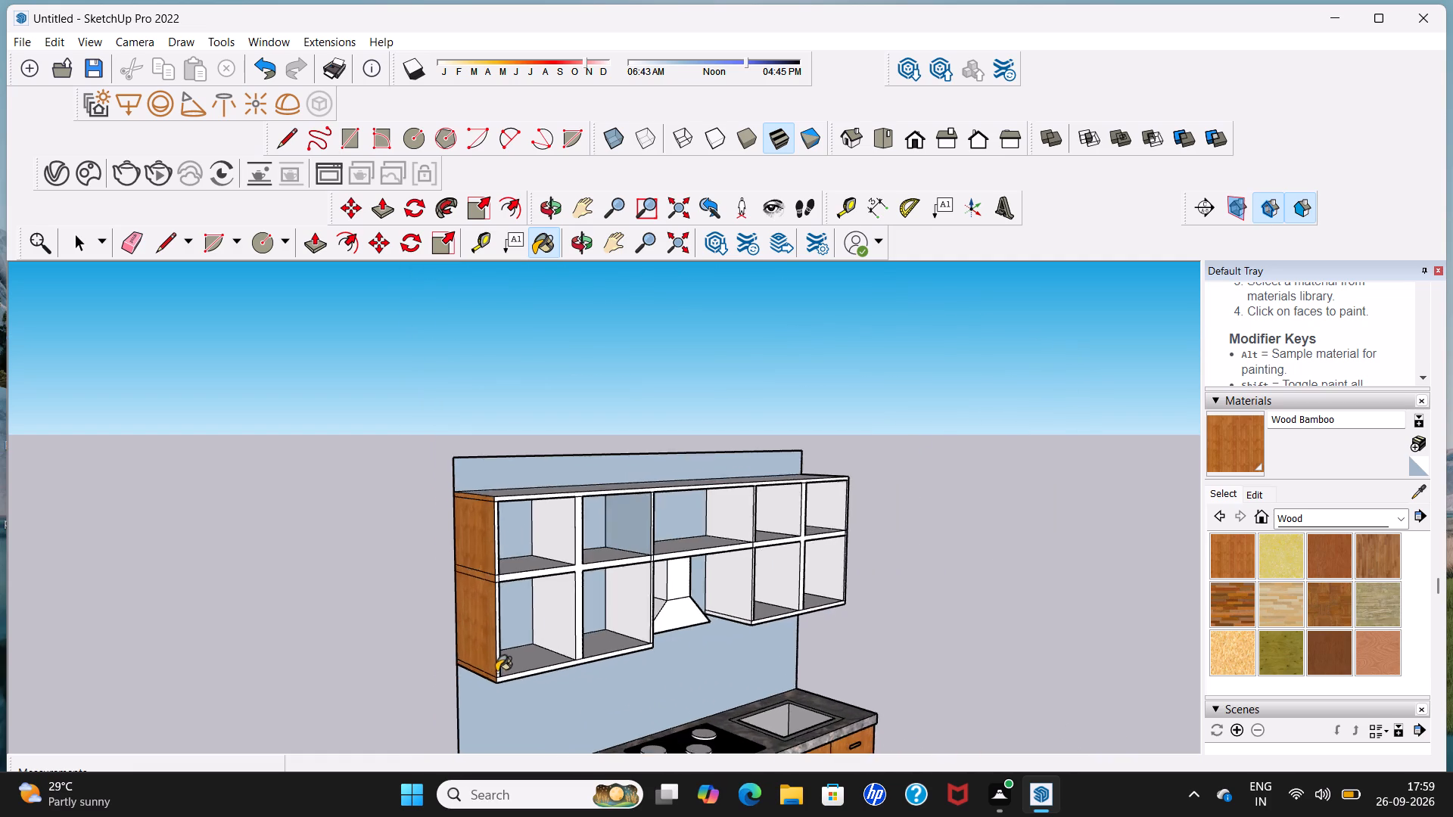
scroll(496, 672, down, 1)
scroll(561, 679, up, 4)
click(558, 661)
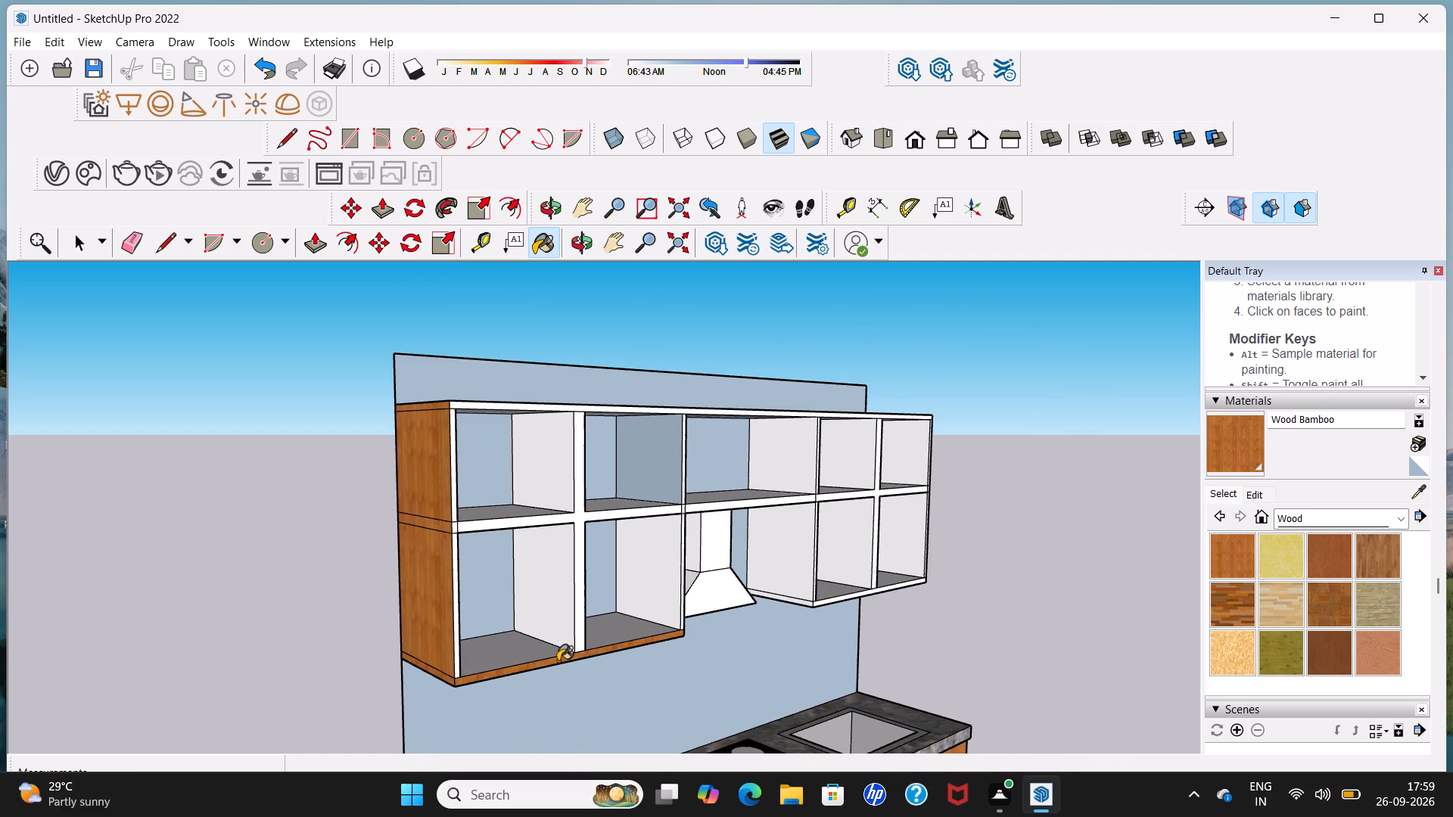
click(578, 630)
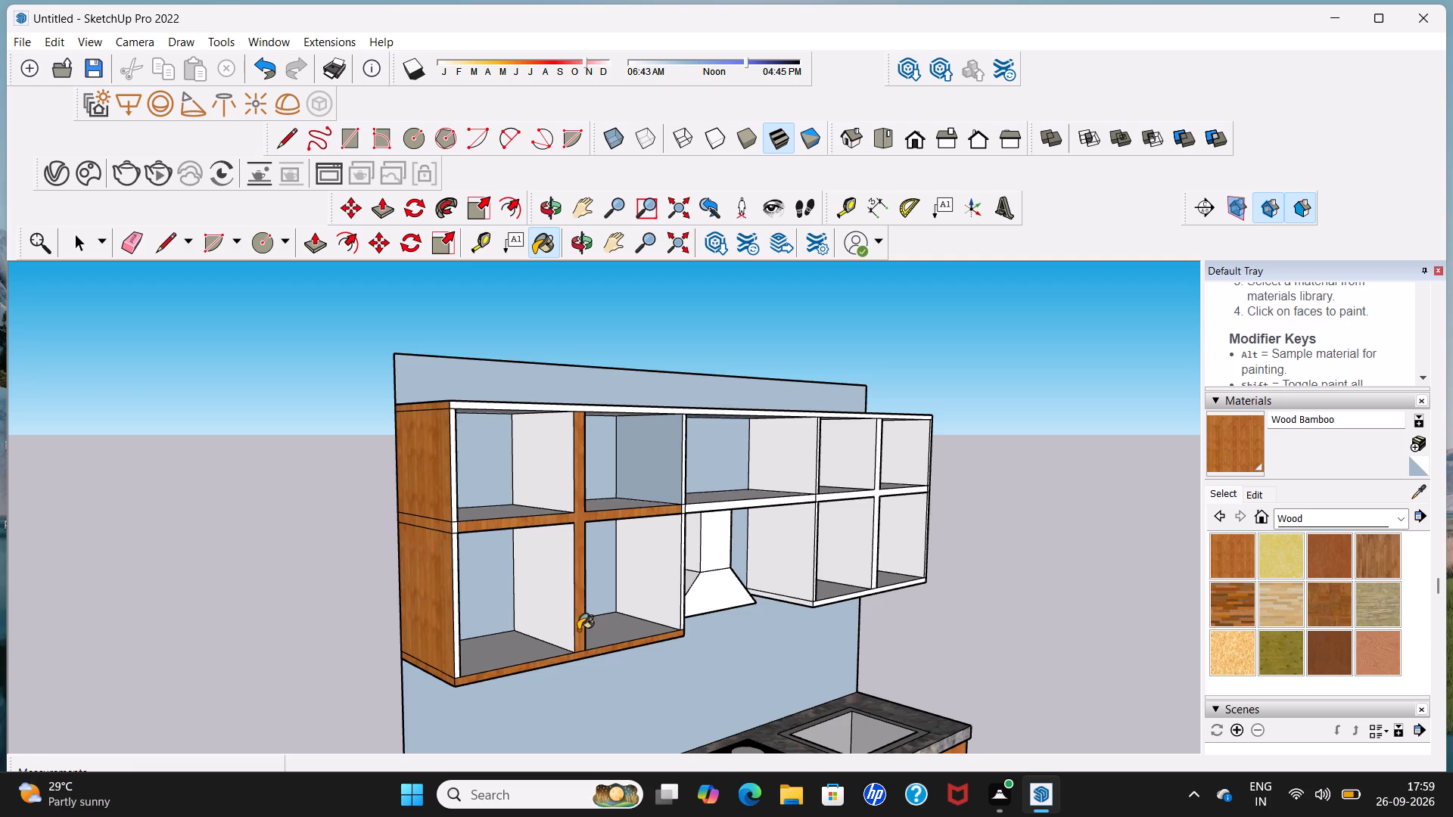
middle_drag(578, 630, 468, 640)
scroll(349, 533, up, 5)
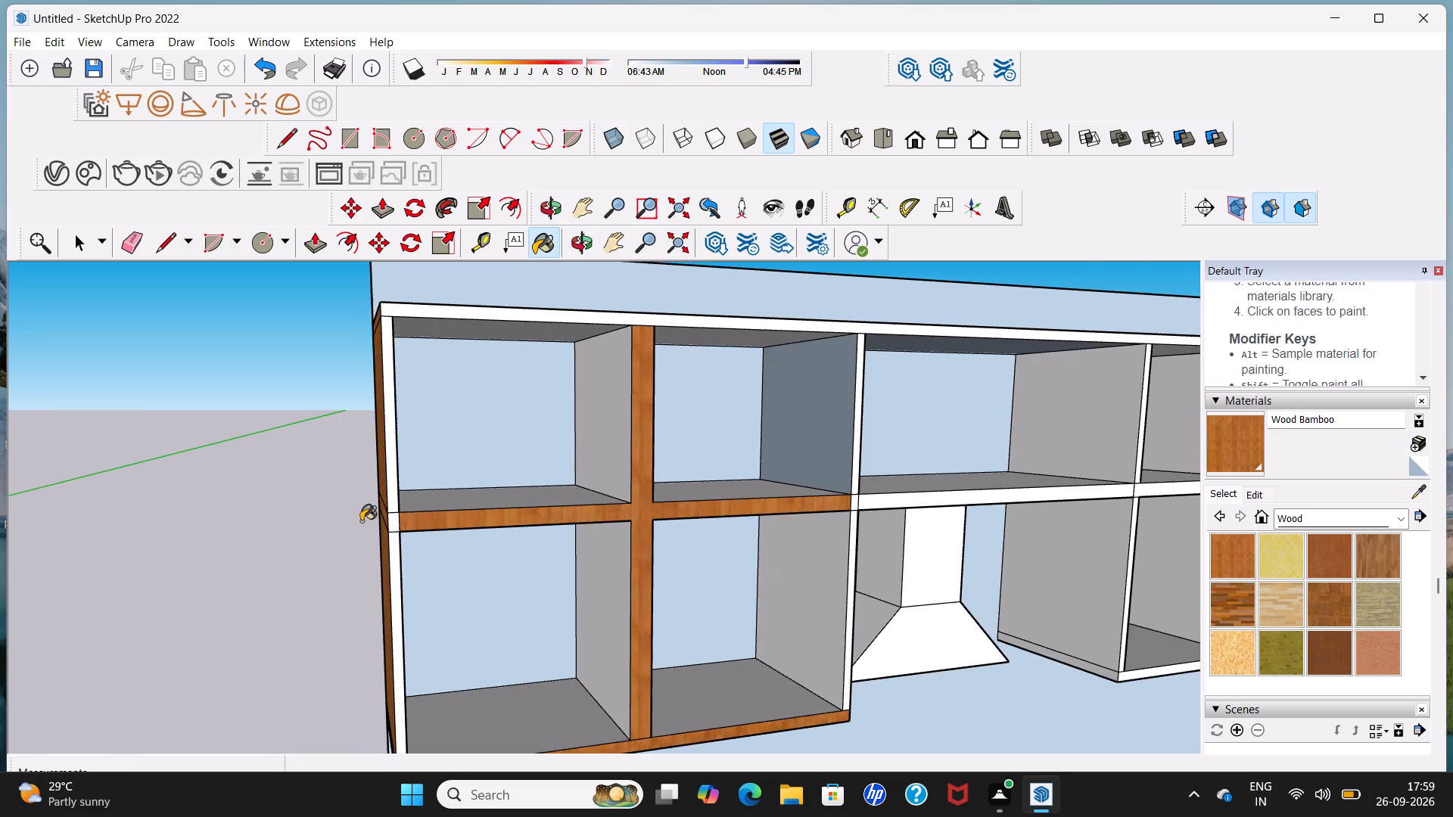
click(393, 523)
click(393, 507)
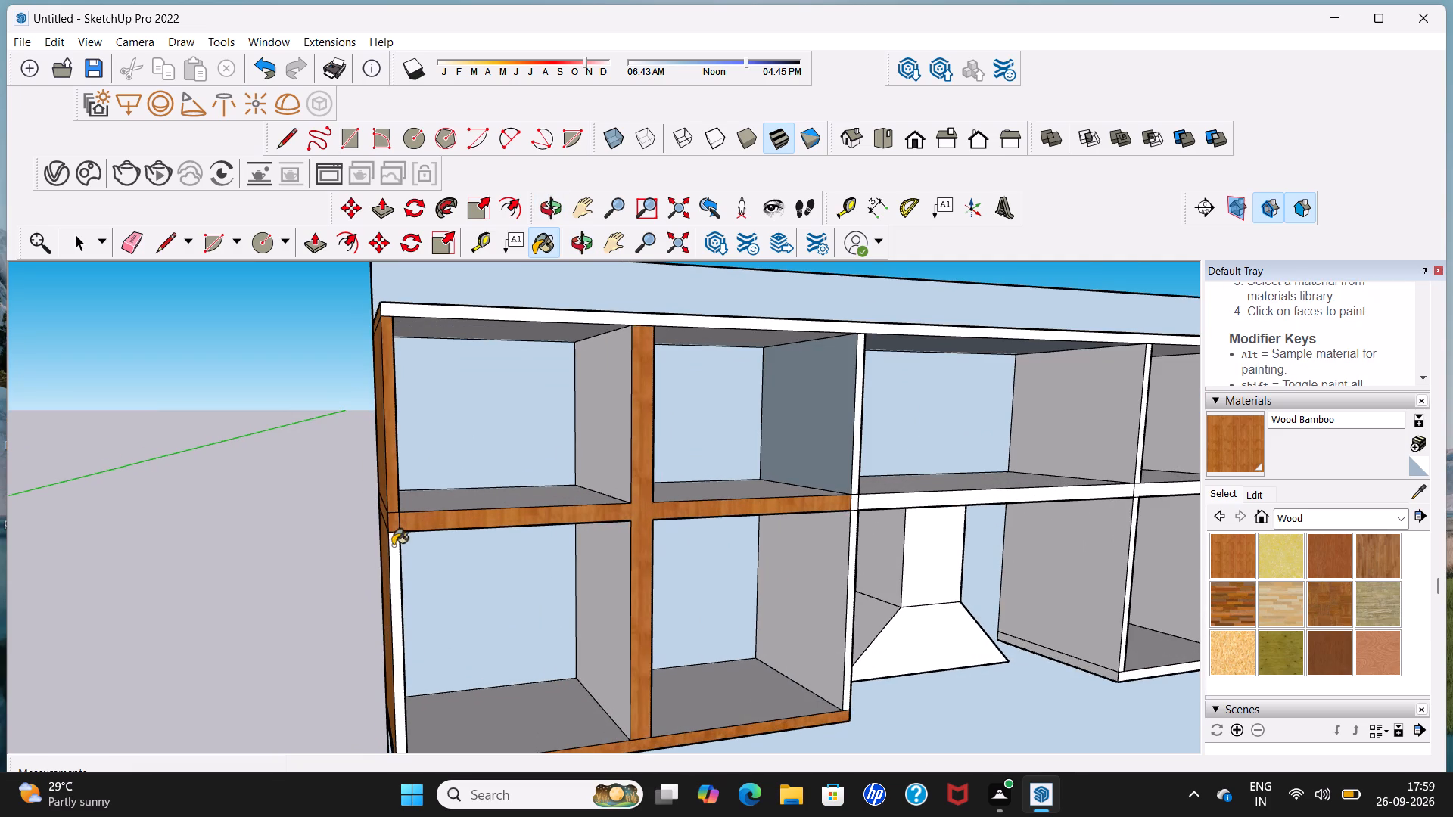
click(395, 579)
Paint the top face and top front edge of the wall shelving with Wood Bamboo.
scroll(395, 548, down, 6)
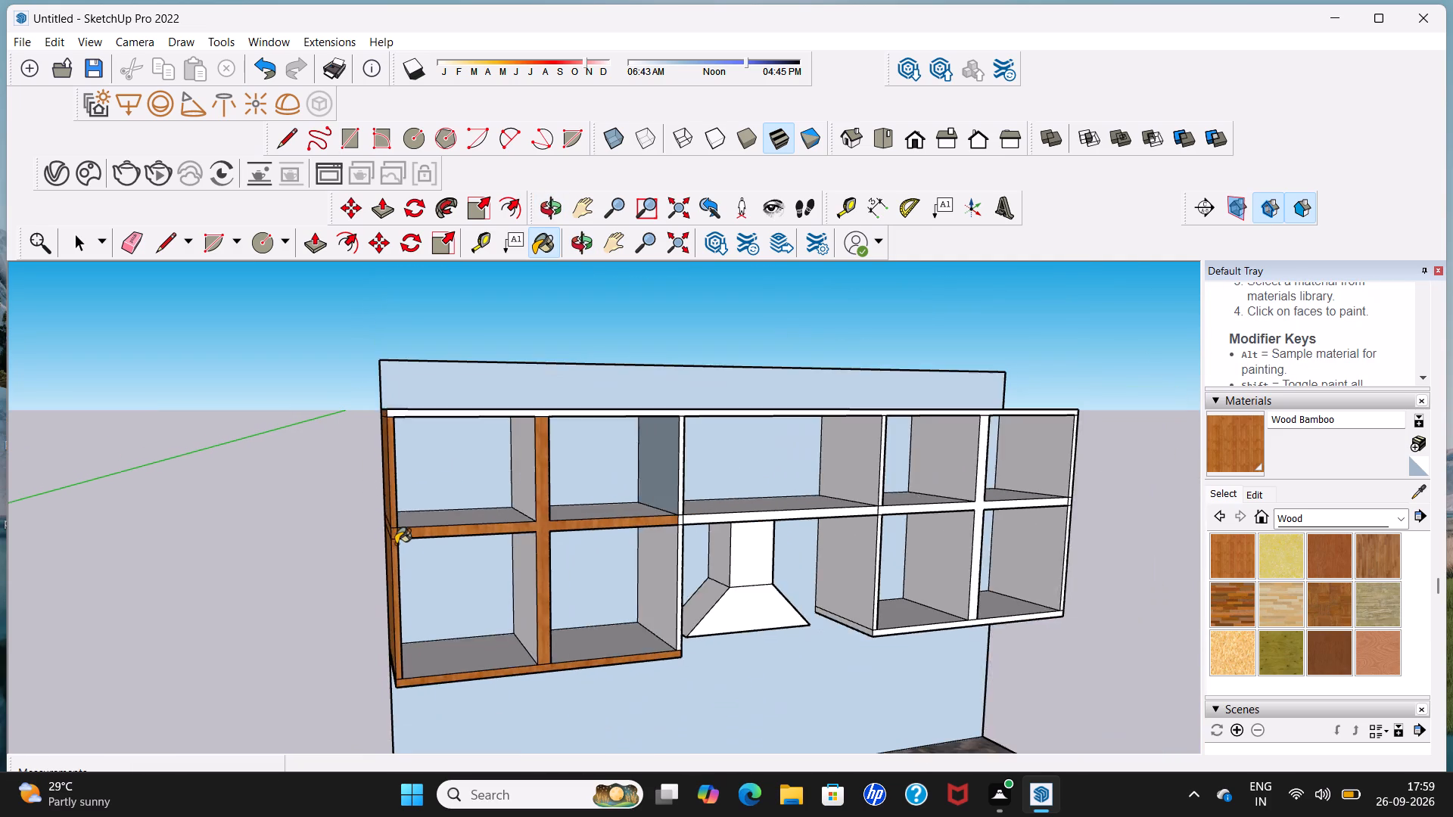
scroll(396, 544, down, 4)
middle_drag(413, 536, 403, 655)
scroll(430, 548, up, 3)
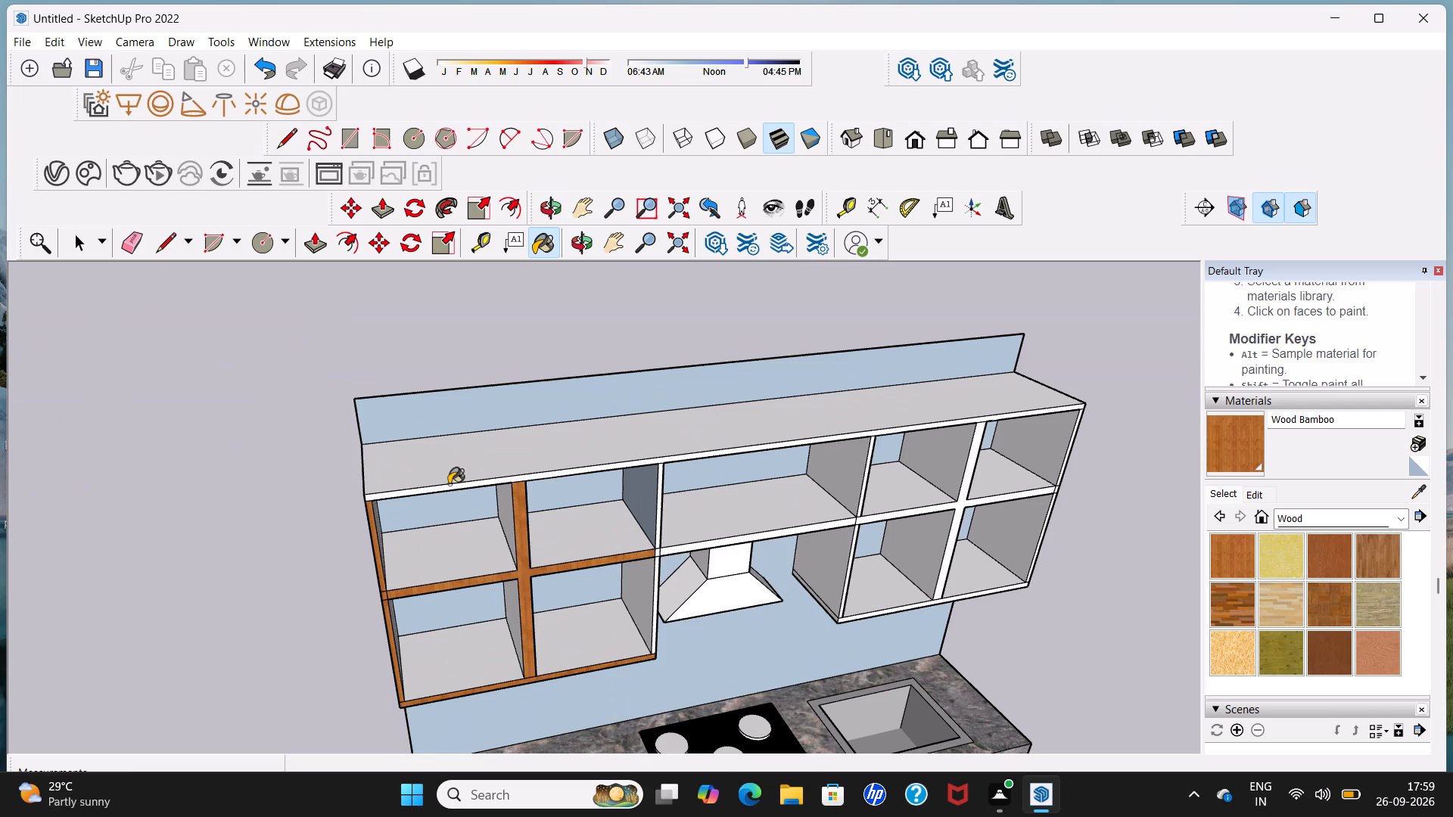
click(463, 484)
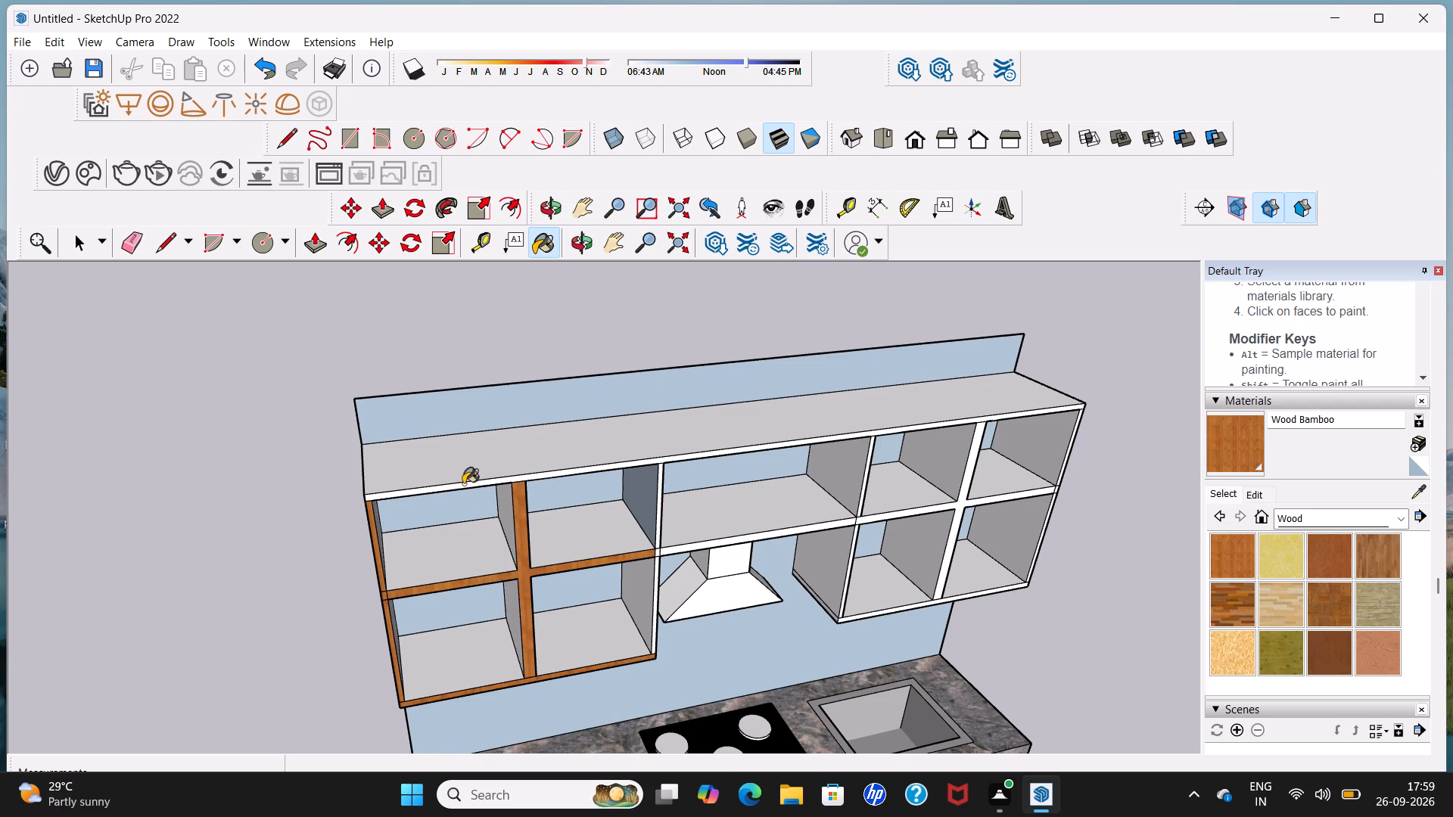
click(470, 477)
Paint the back, both inner sides and hood-side front edge of the lower cooktop-side compartment next to the range hood with Wood Bamboo.
scroll(508, 503, down, 5)
middle_drag(529, 559, 529, 560)
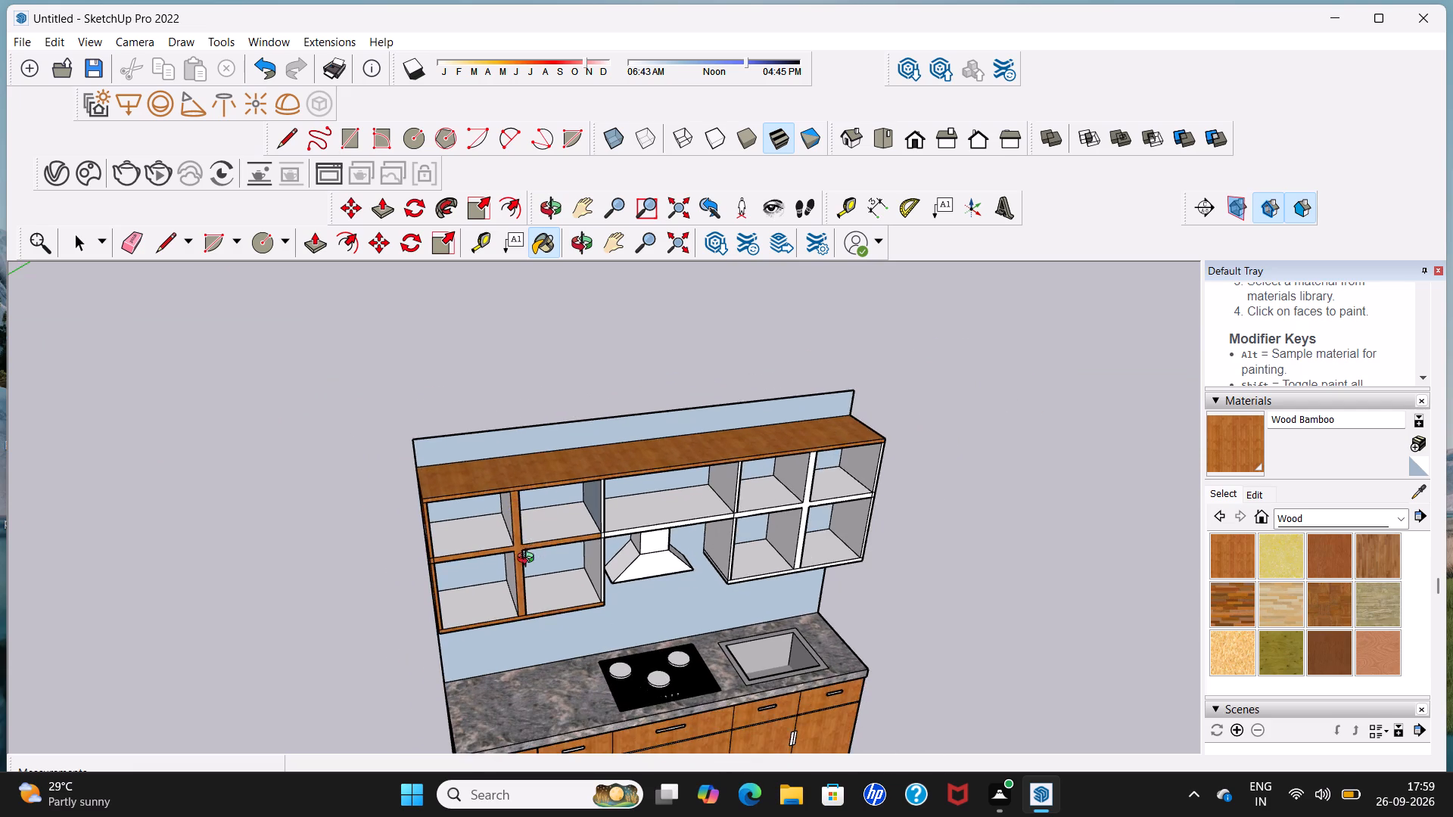
middle_drag(529, 560, 485, 481)
scroll(590, 573, up, 6)
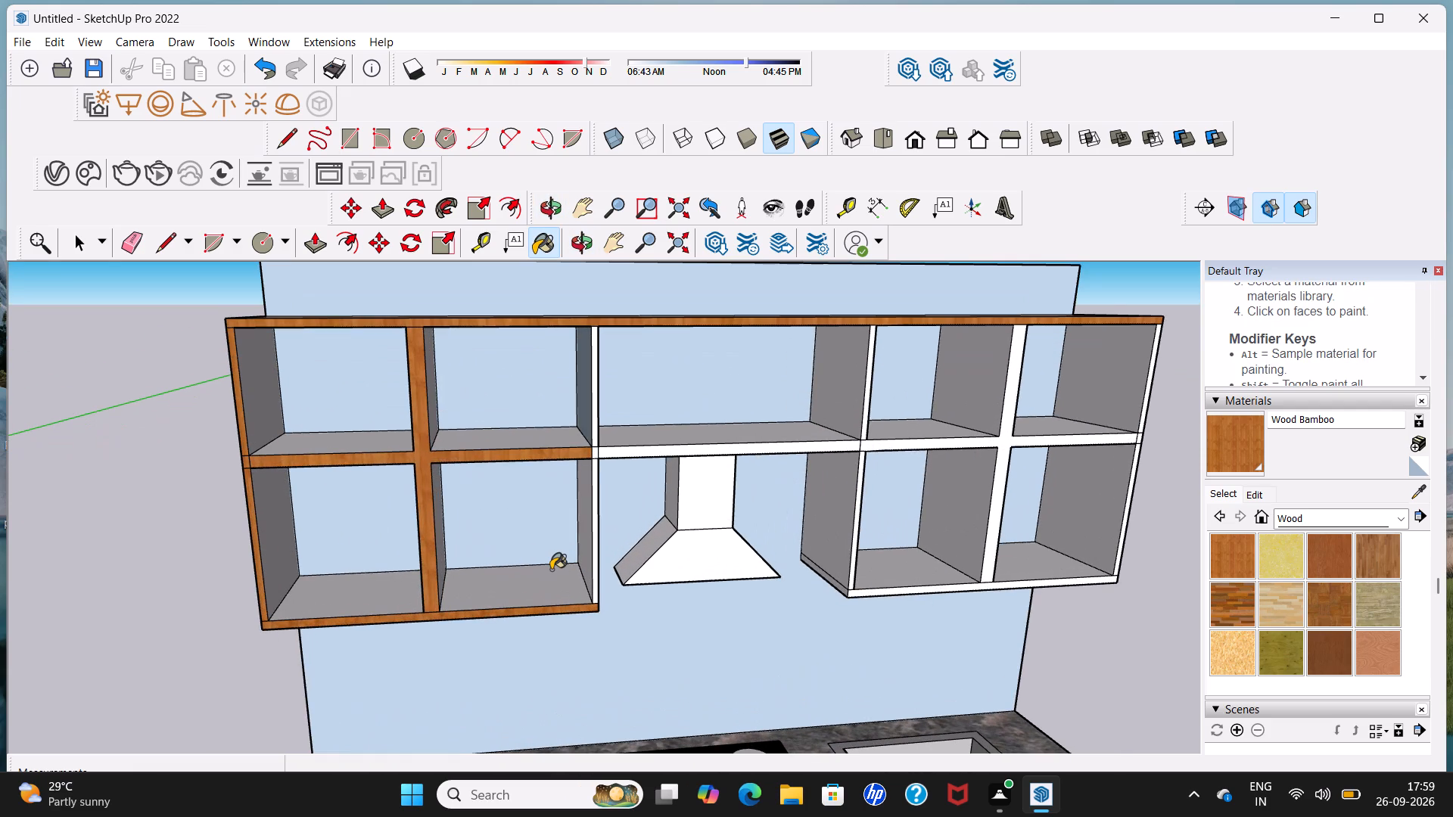
scroll(533, 570, up, 1)
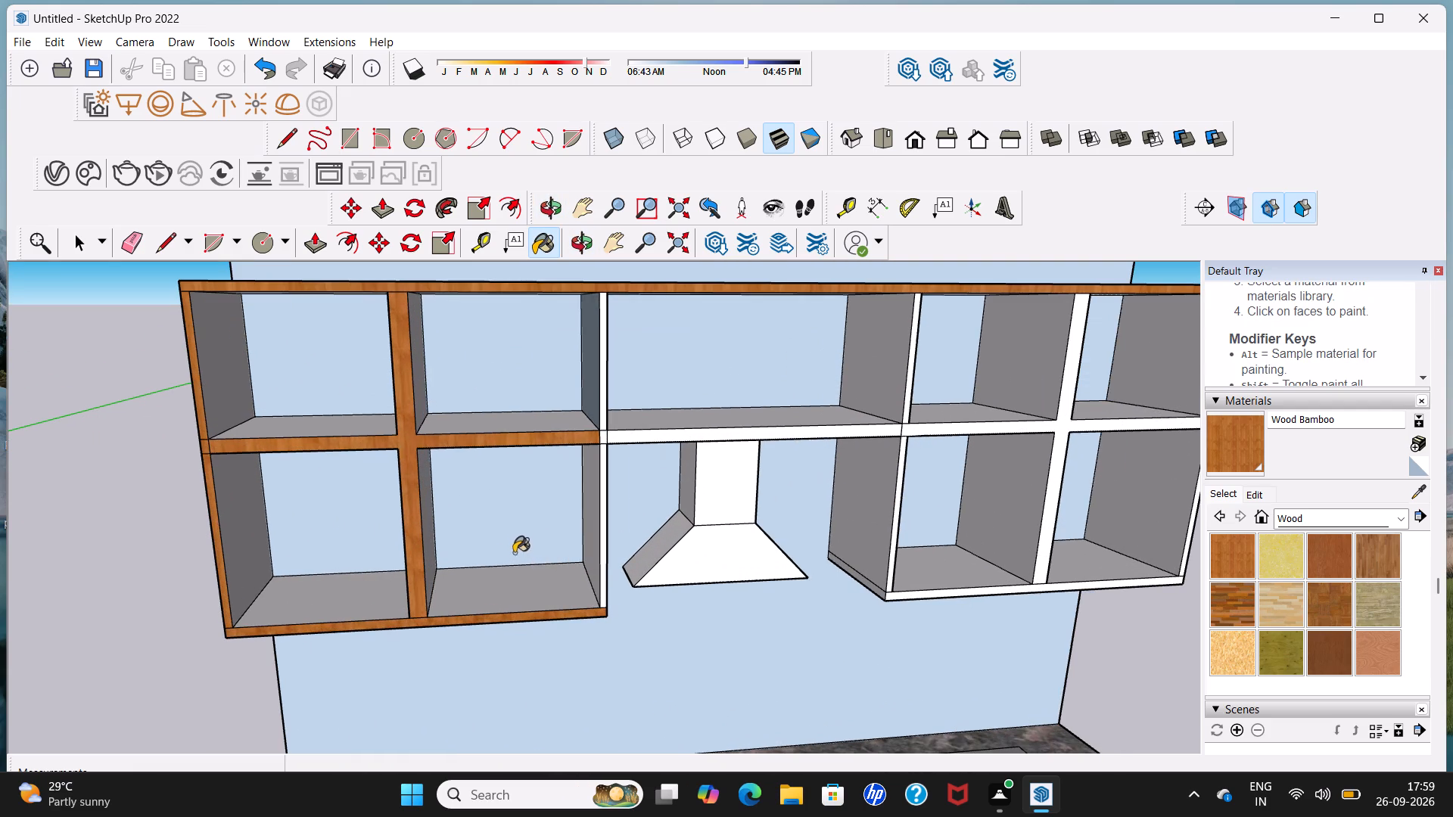
click(515, 518)
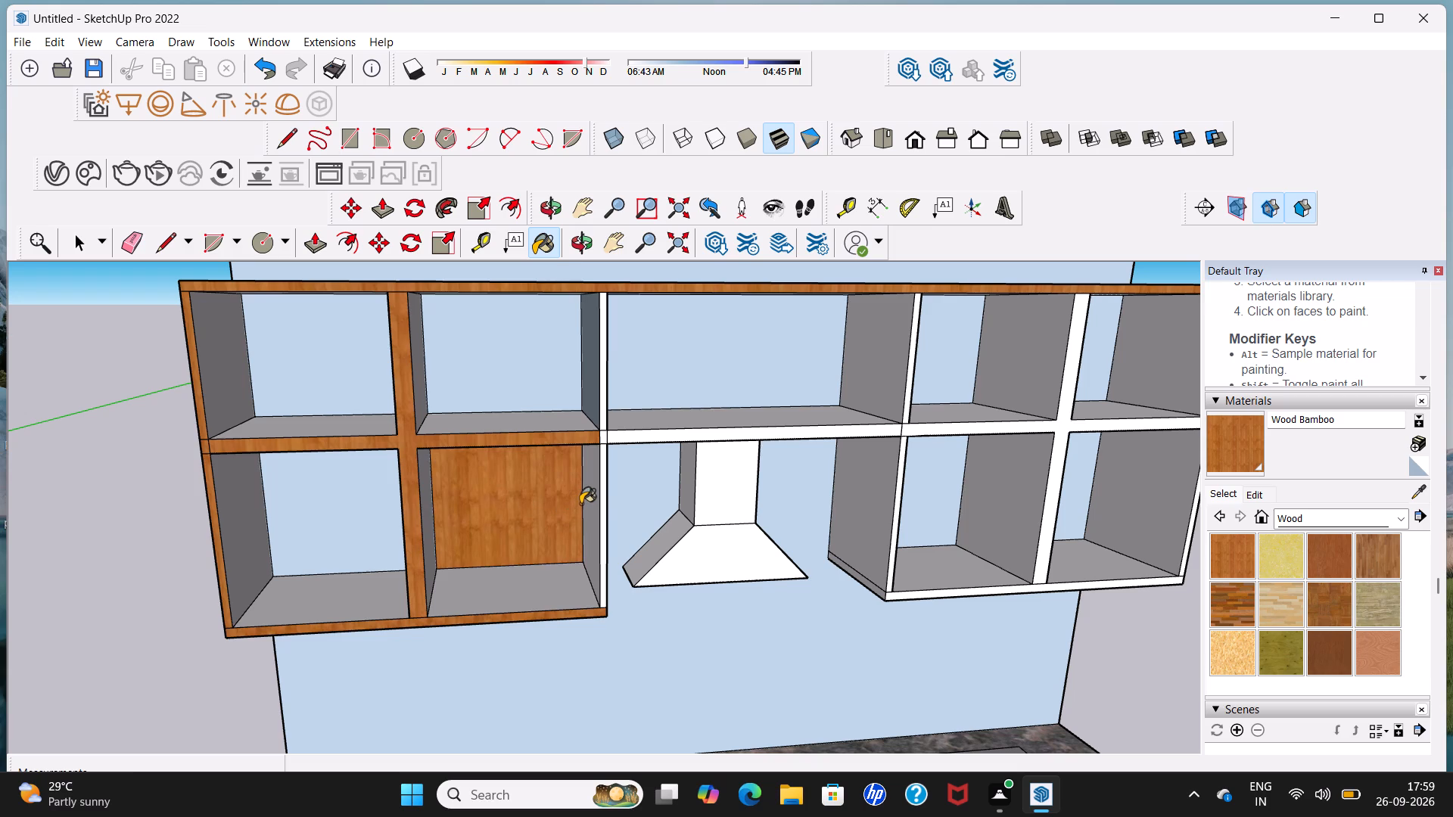
click(580, 504)
scroll(586, 511, up, 4)
click(588, 511)
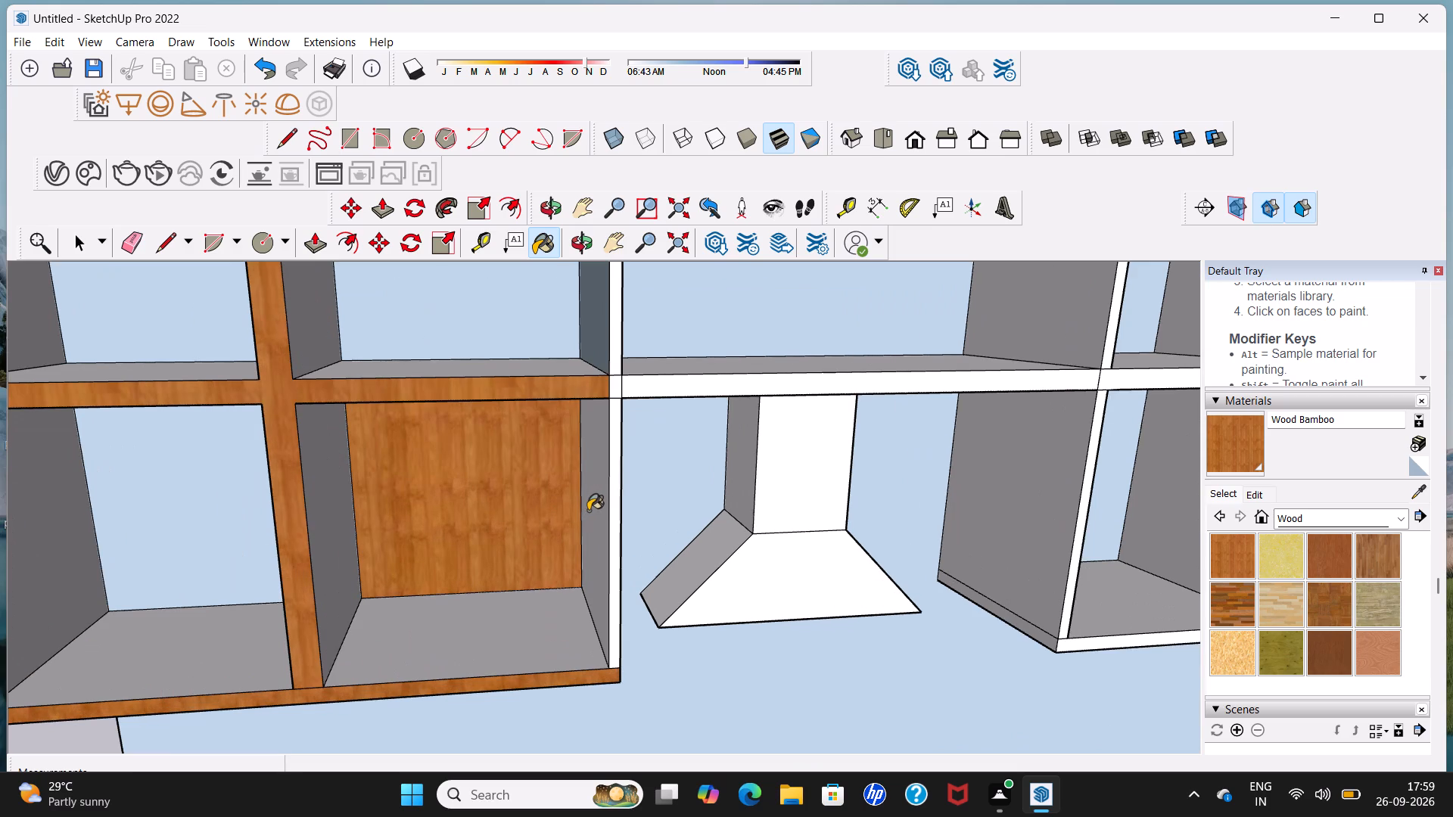
click(613, 507)
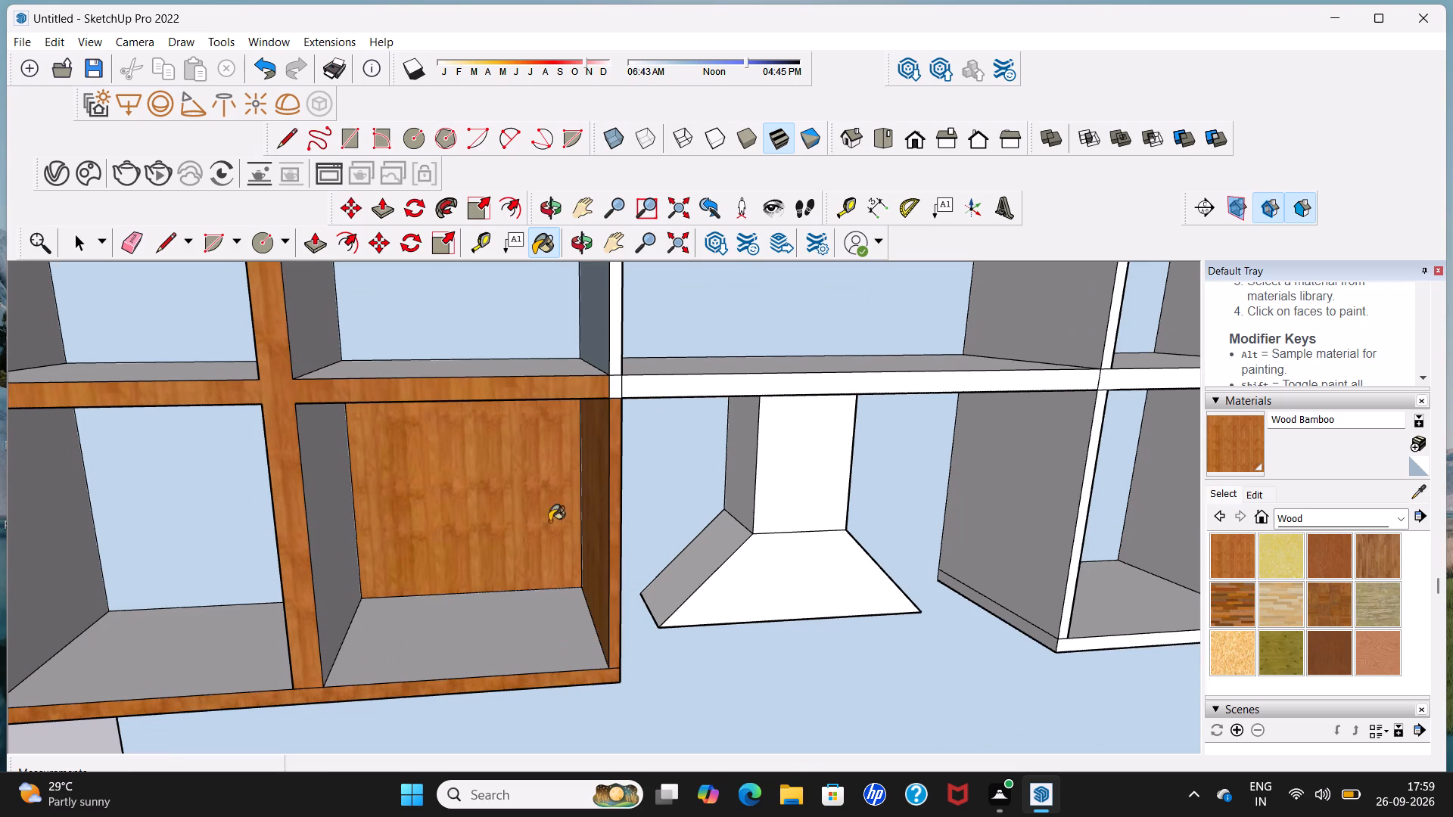
click(328, 541)
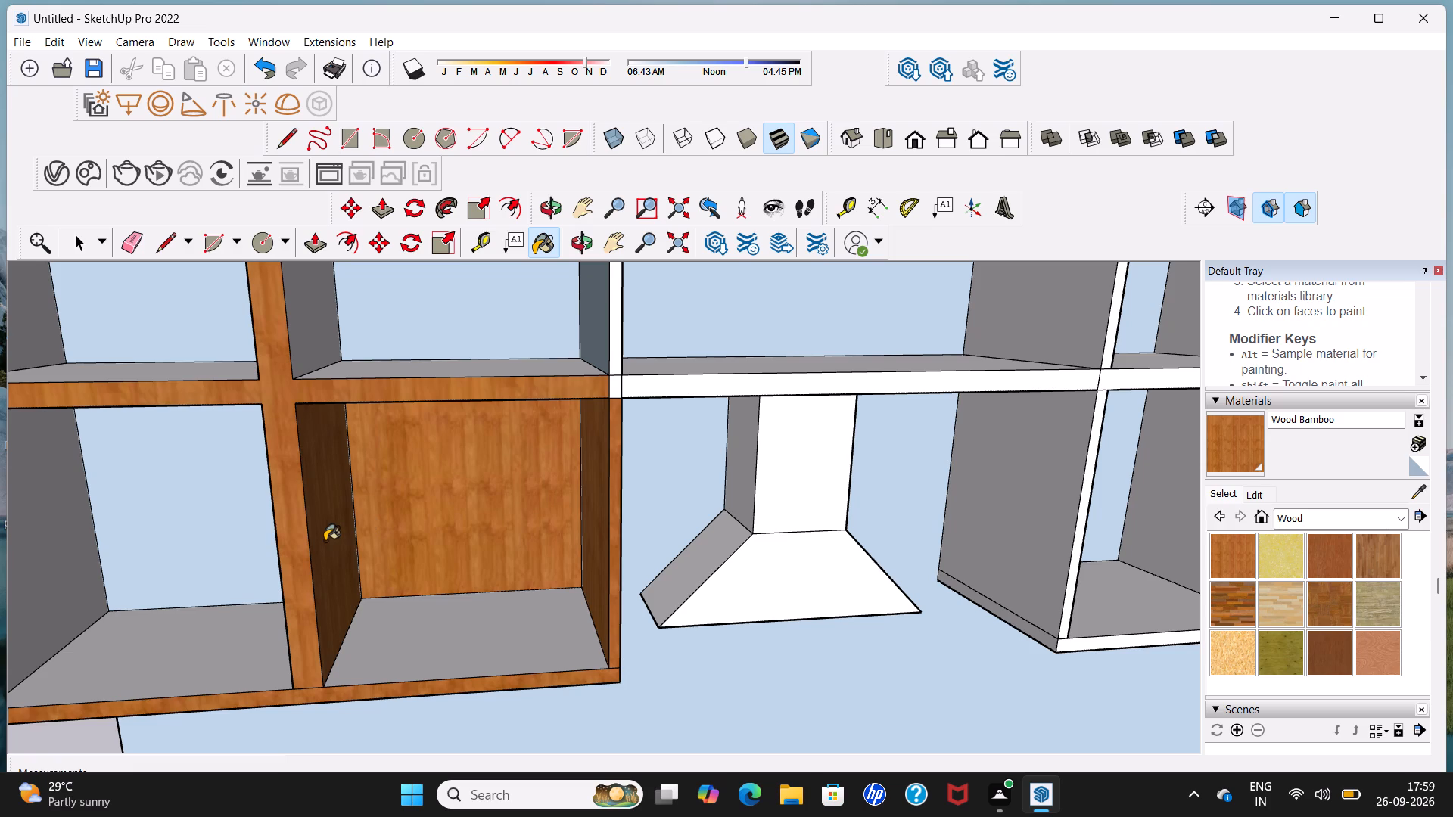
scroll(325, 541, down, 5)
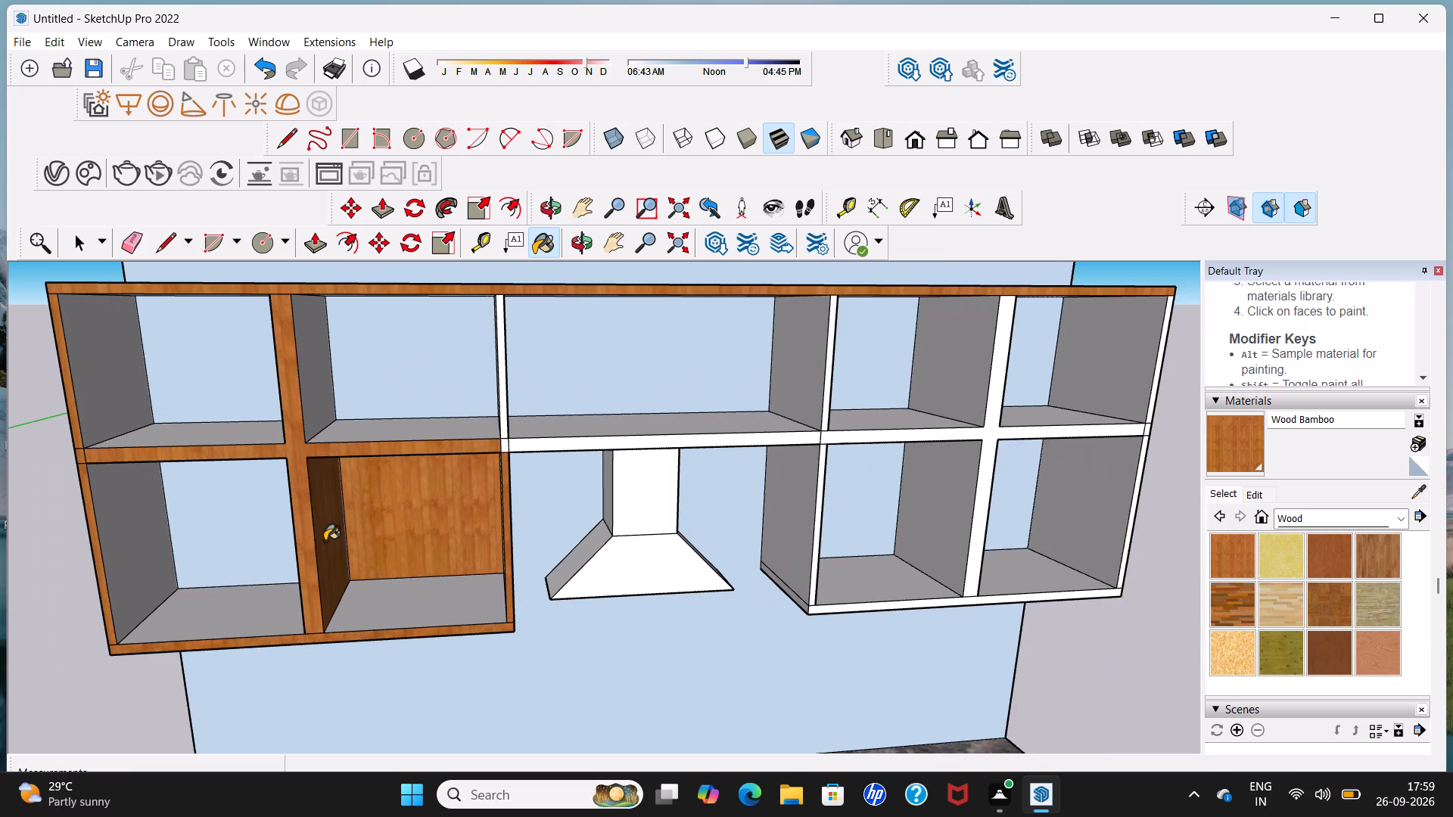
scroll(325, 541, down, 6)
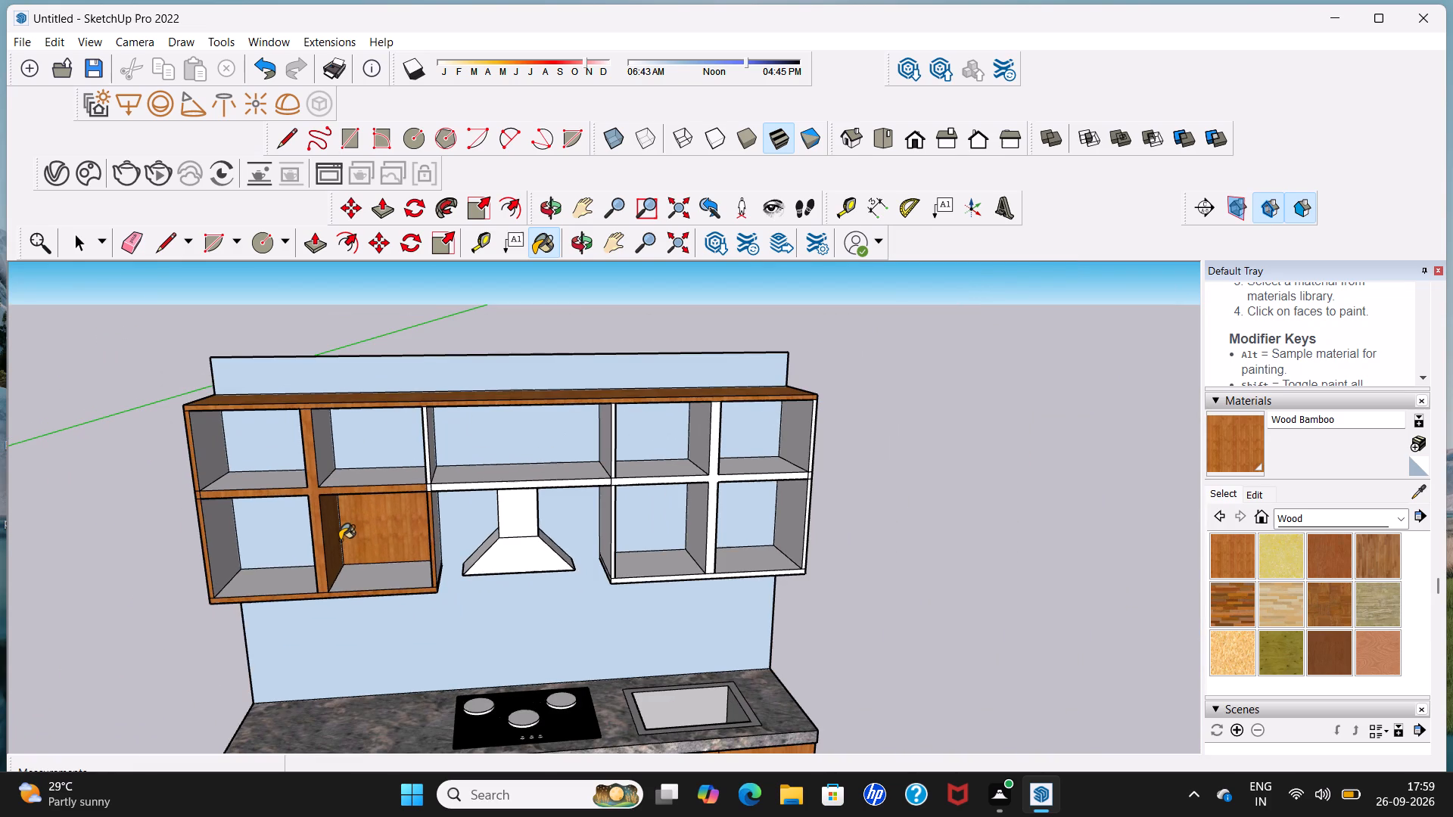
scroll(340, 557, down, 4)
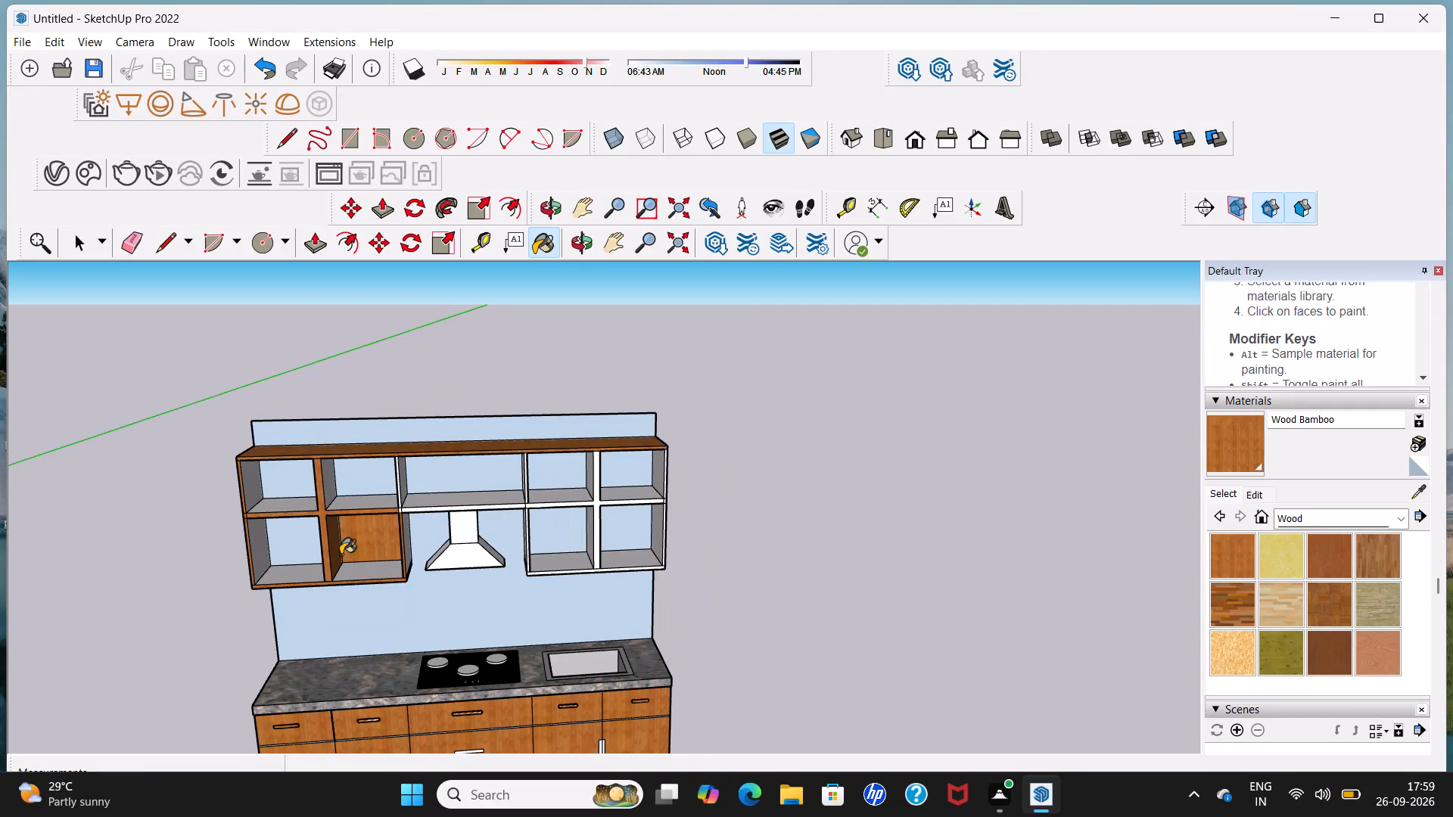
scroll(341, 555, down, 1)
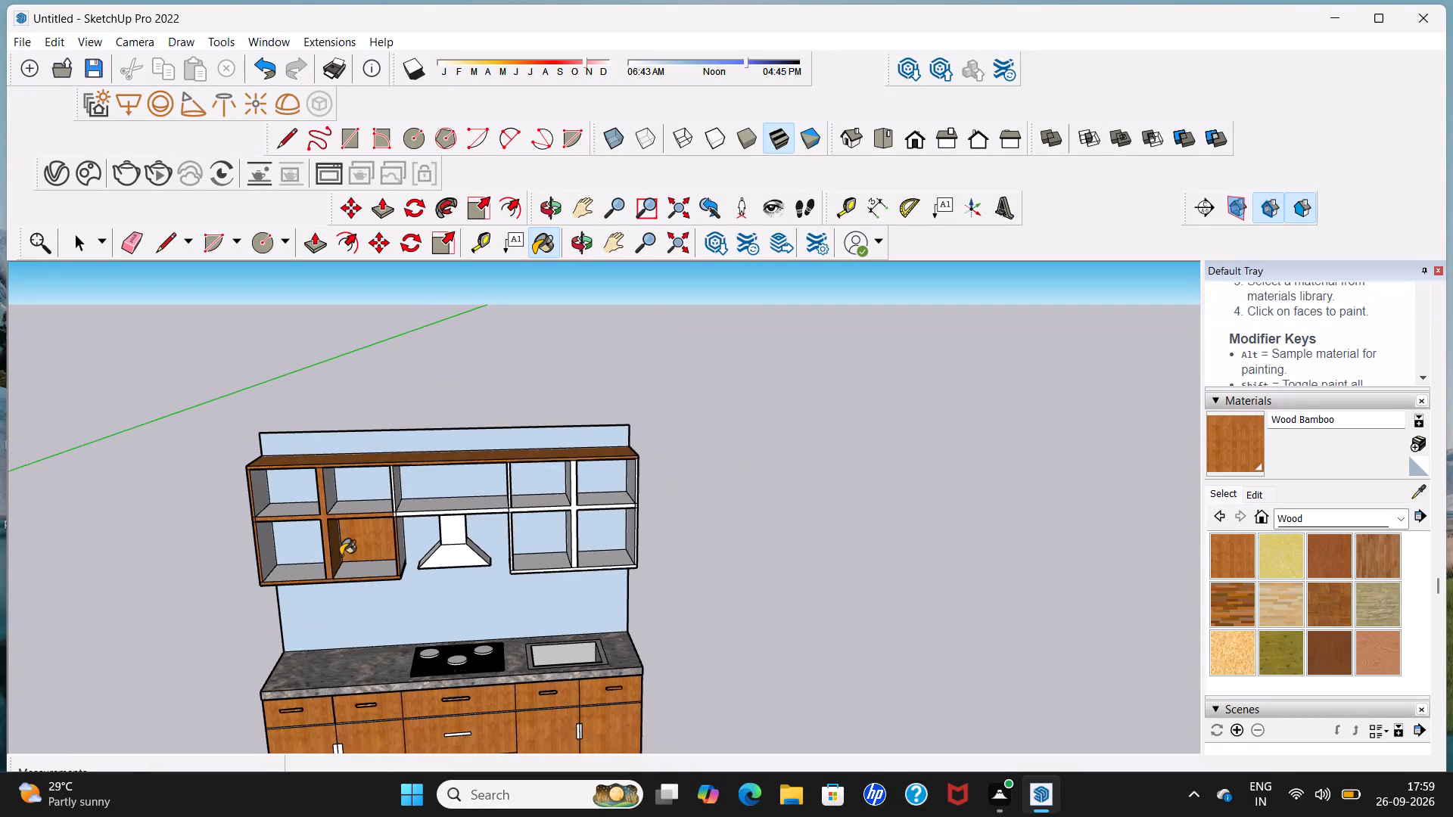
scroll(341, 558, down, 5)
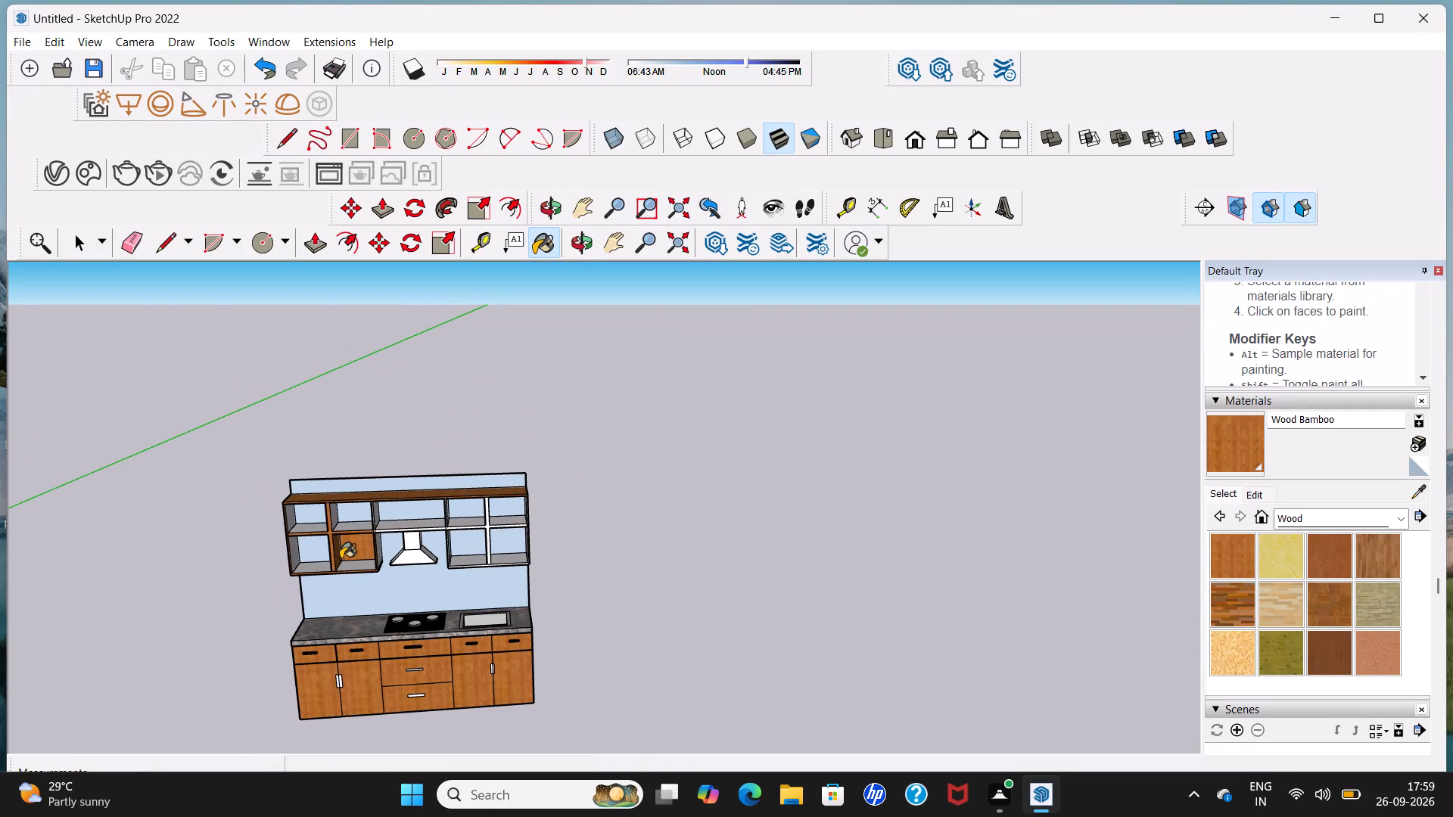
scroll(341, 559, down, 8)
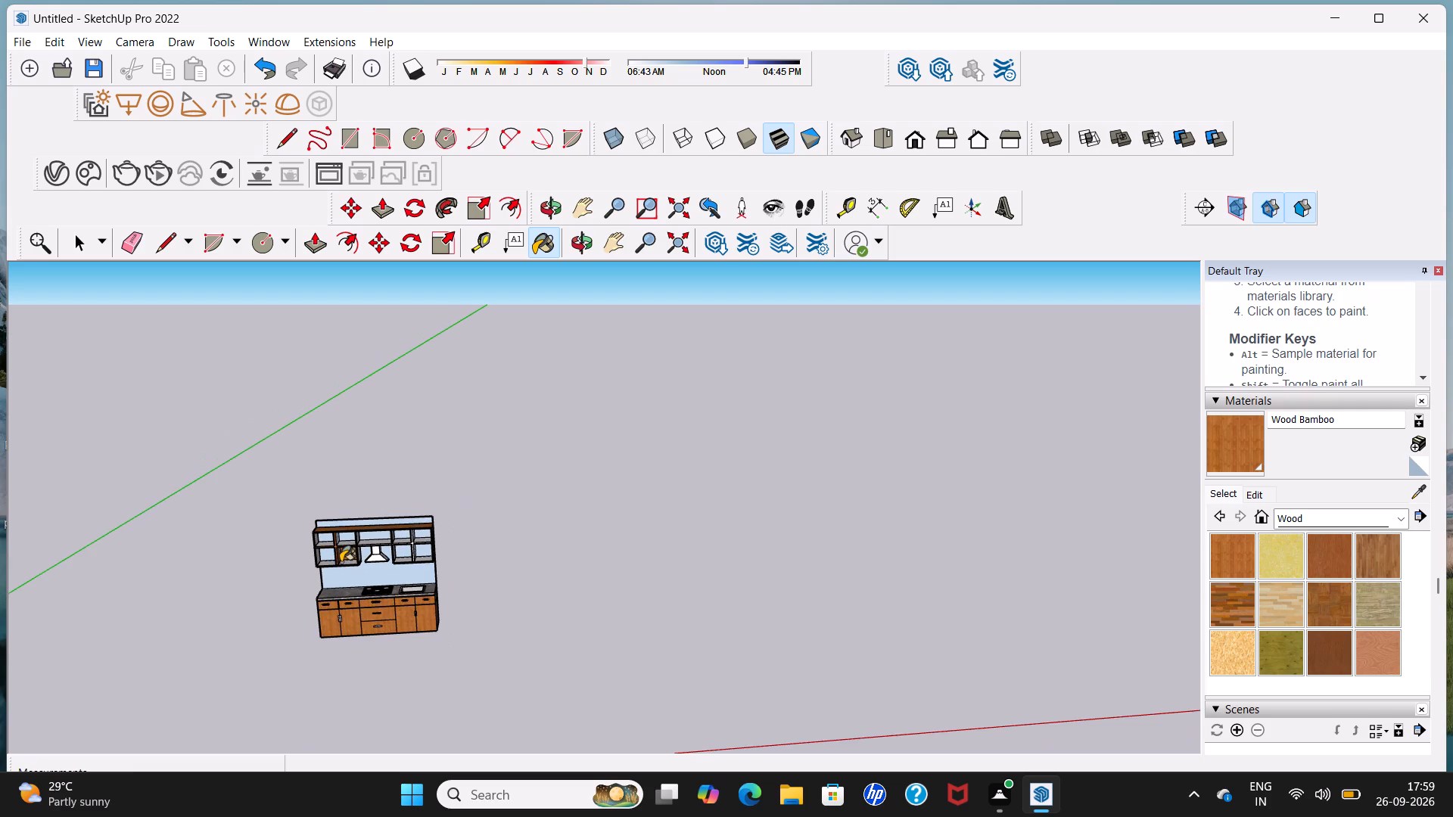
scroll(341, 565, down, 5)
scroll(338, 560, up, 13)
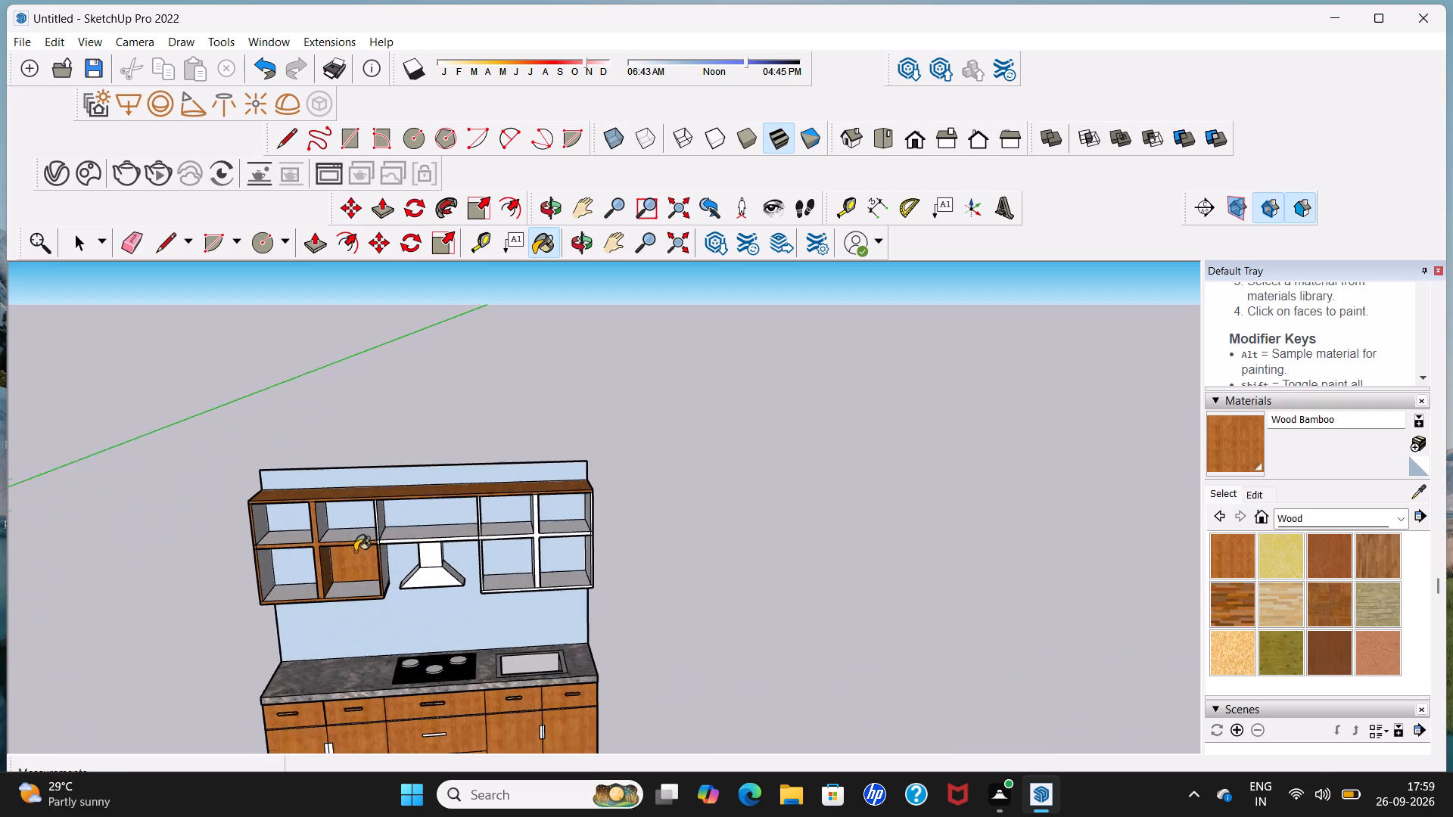
Paint the floor of the lower cooktop-side compartment next to the range hood with Wood Bamboo.
scroll(355, 551, up, 8)
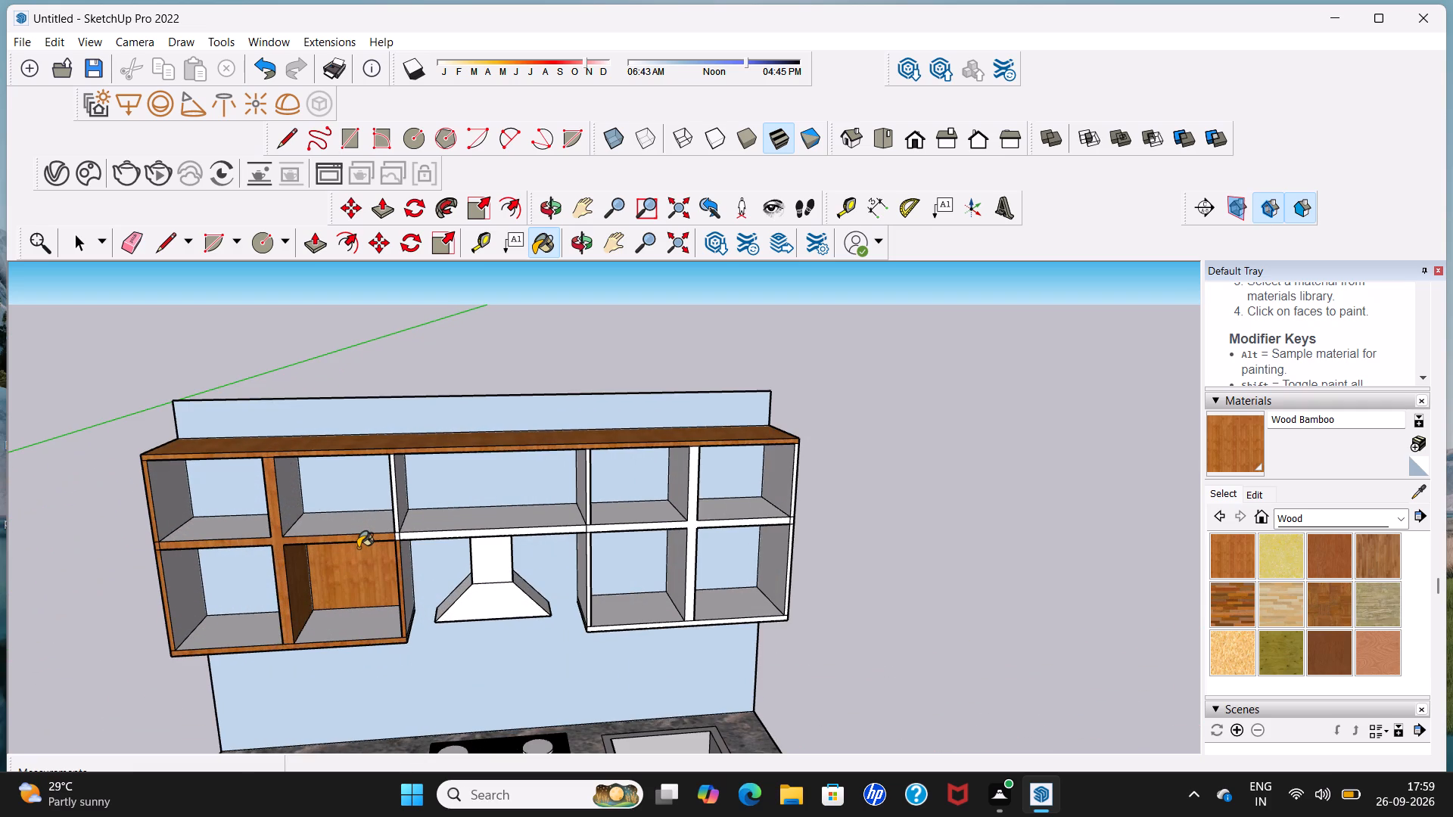
scroll(358, 548, down, 9)
scroll(360, 550, up, 6)
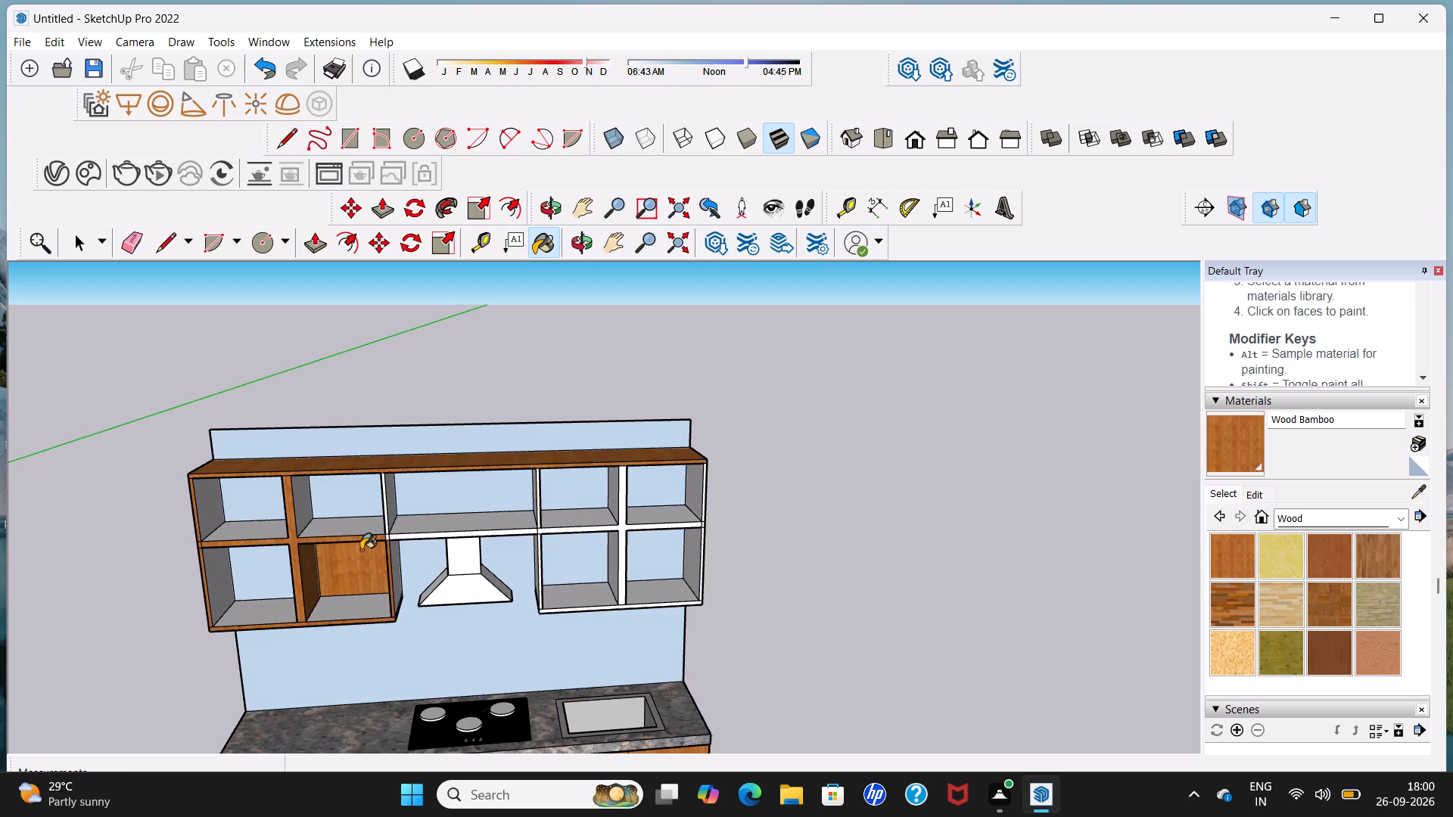
scroll(361, 550, down, 6)
scroll(361, 550, up, 7)
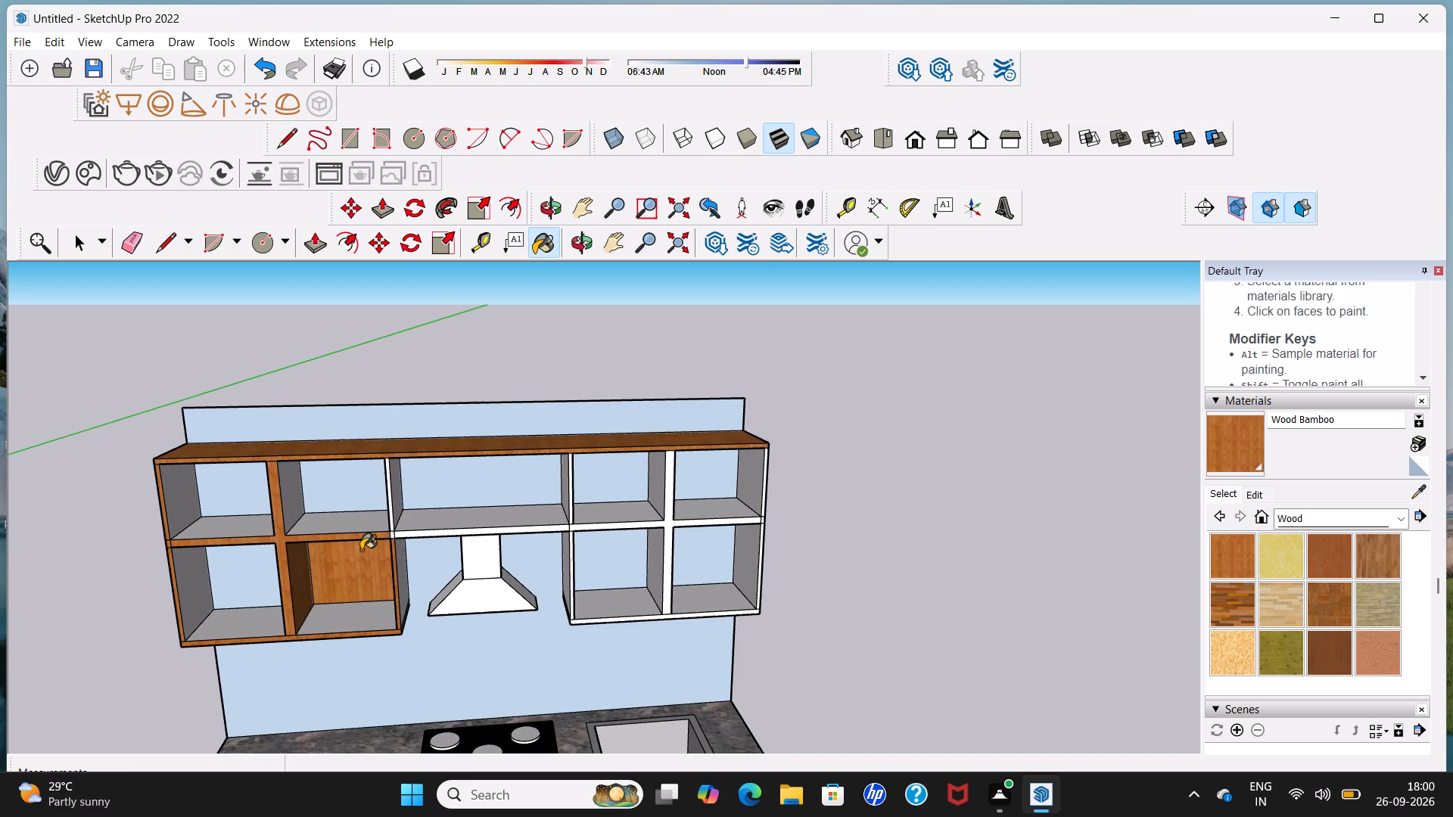
scroll(361, 549, down, 5)
scroll(361, 549, up, 3)
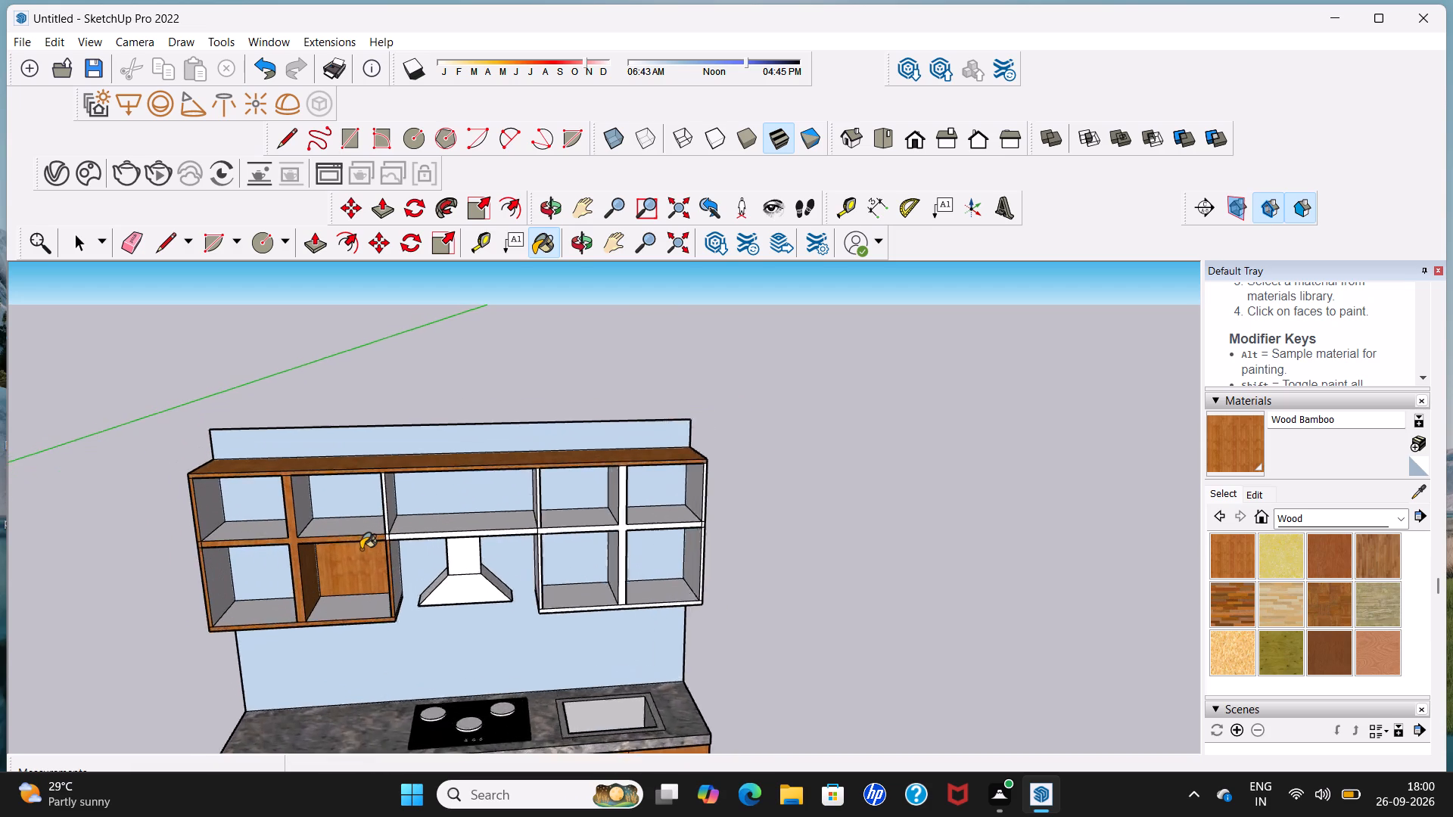
scroll(361, 549, up, 2)
click(339, 627)
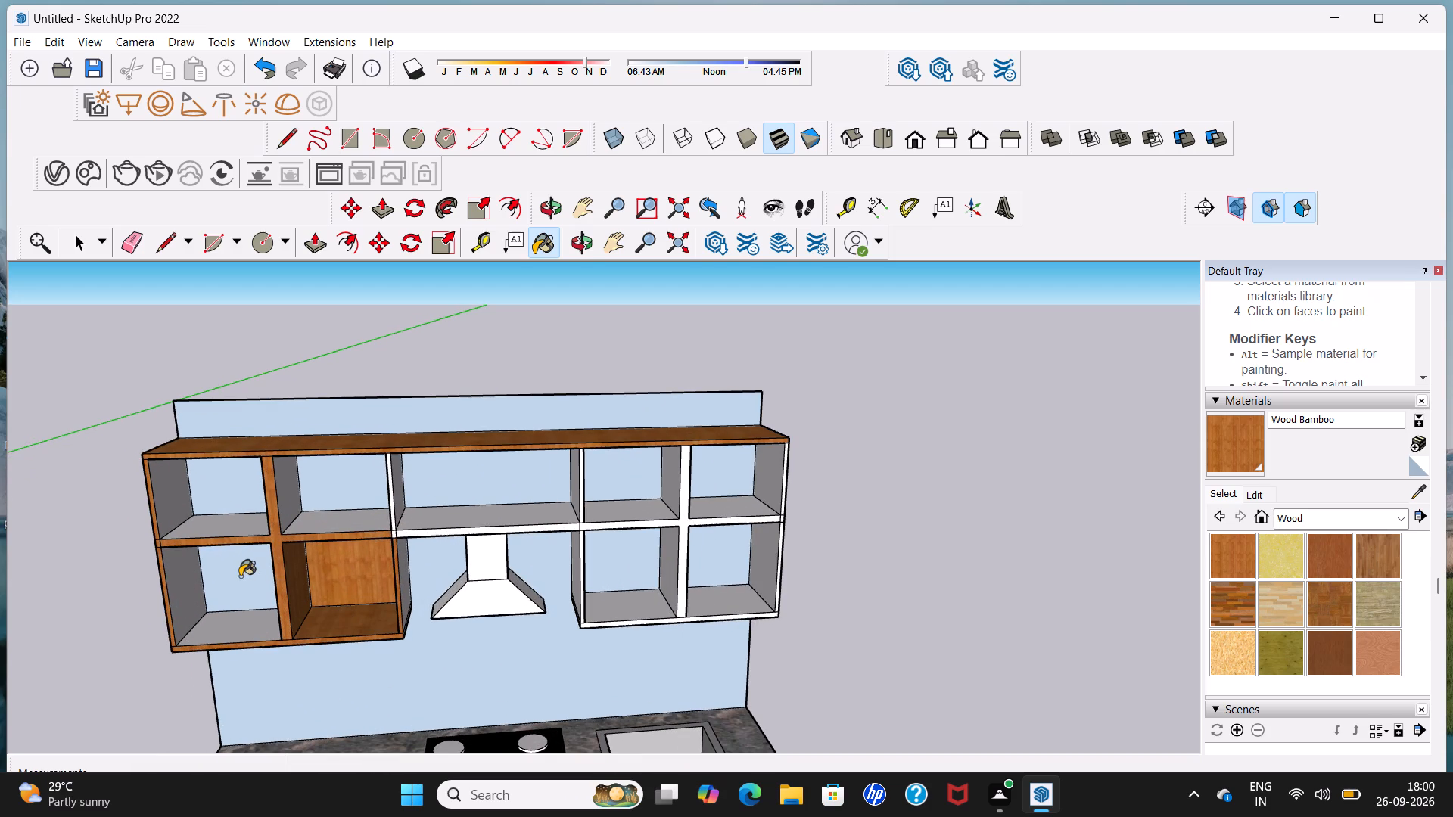
Paint the back, outer side's inner face and floor of the lower outermost cooktop-side compartment with Wood Bamboo.
scroll(240, 576, up, 7)
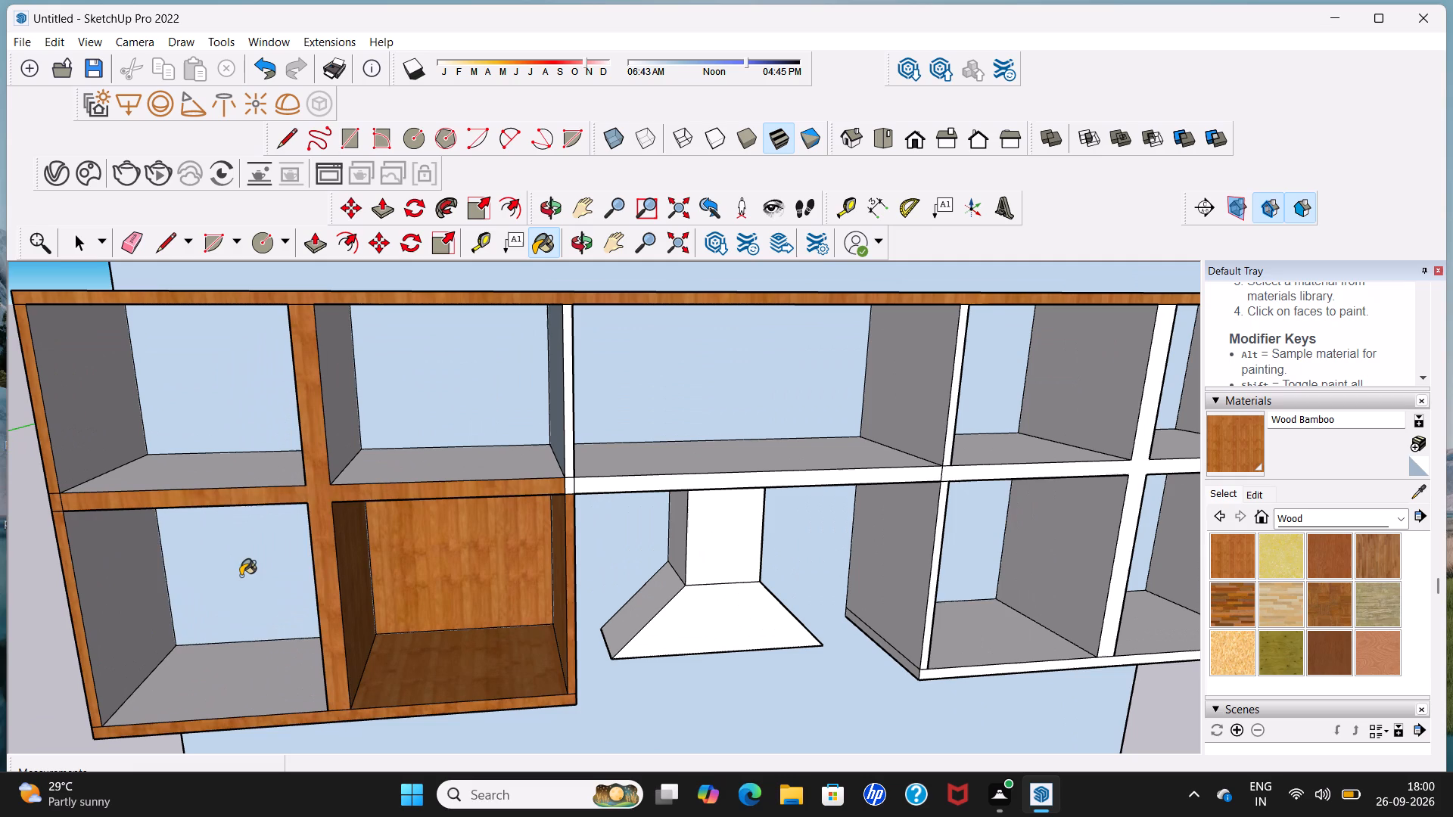
click(241, 576)
click(119, 586)
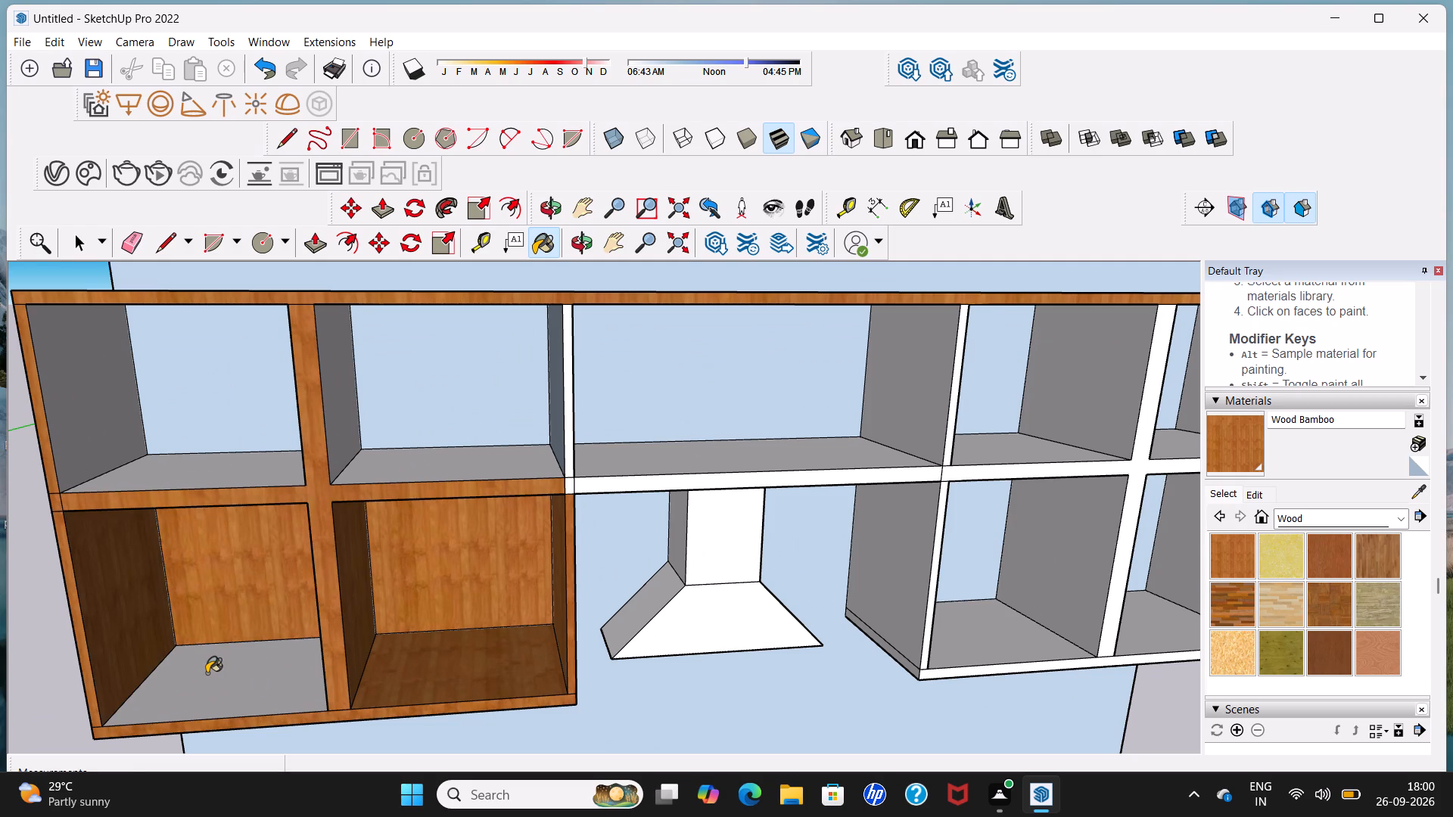
click(207, 673)
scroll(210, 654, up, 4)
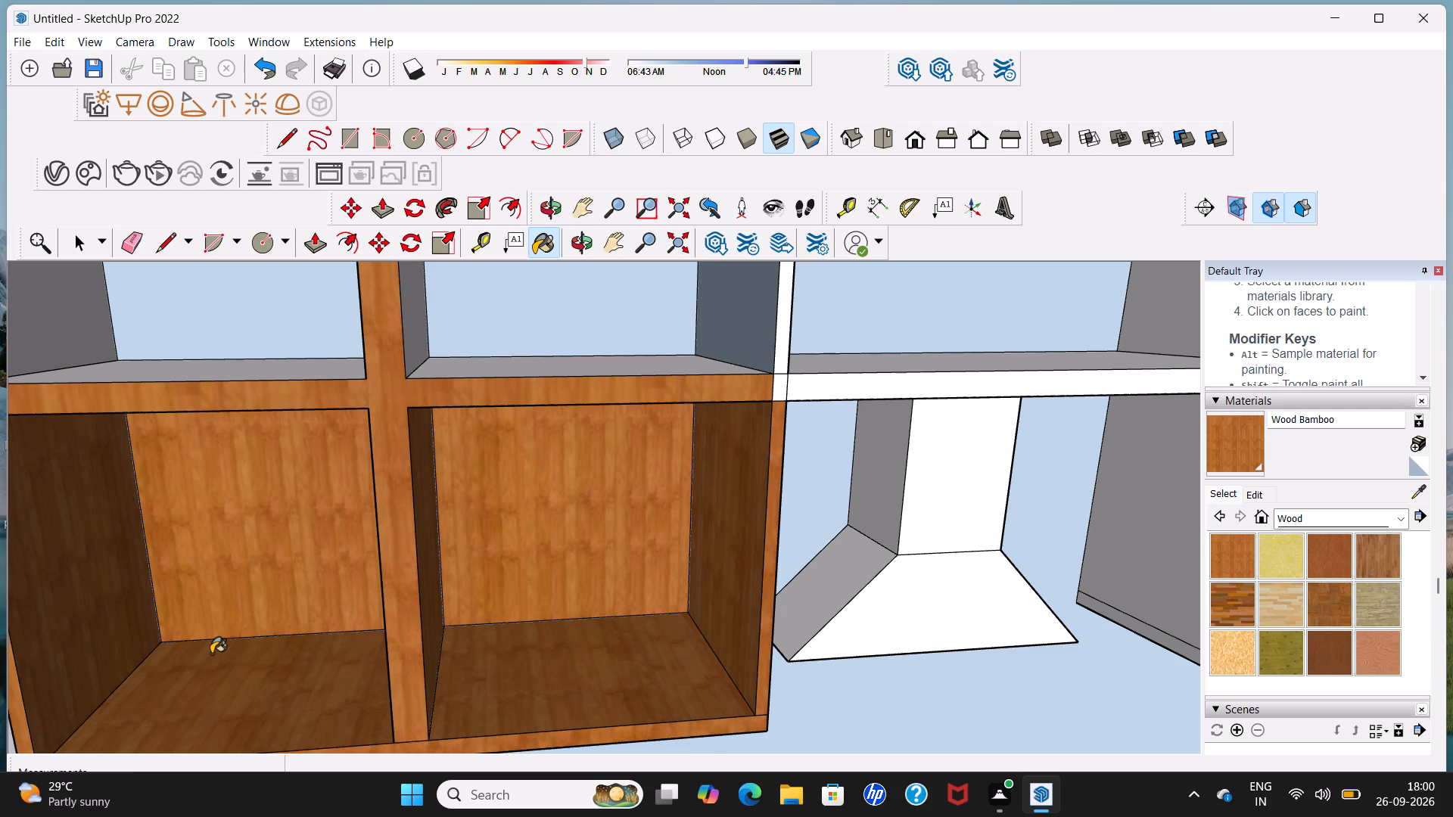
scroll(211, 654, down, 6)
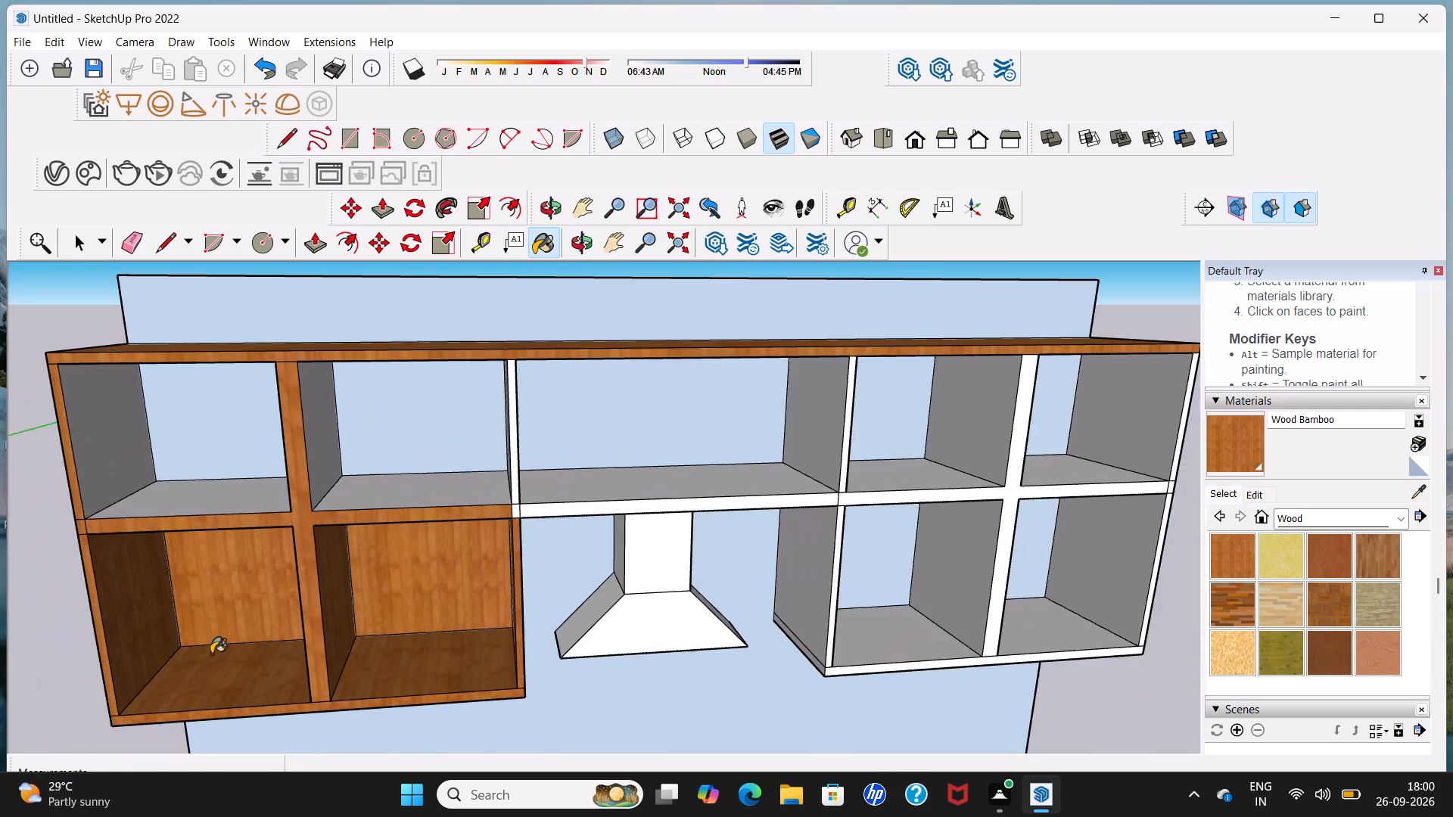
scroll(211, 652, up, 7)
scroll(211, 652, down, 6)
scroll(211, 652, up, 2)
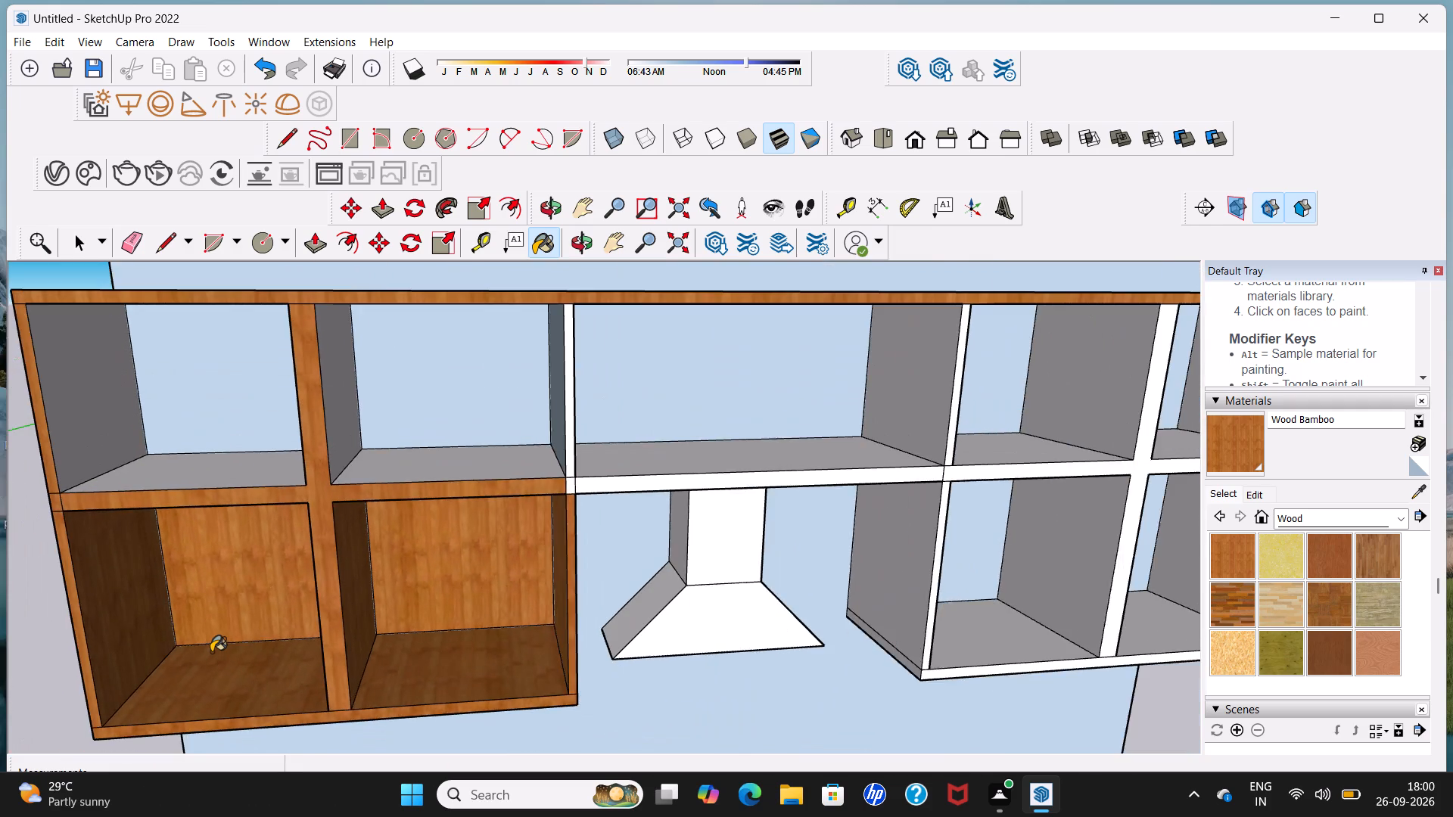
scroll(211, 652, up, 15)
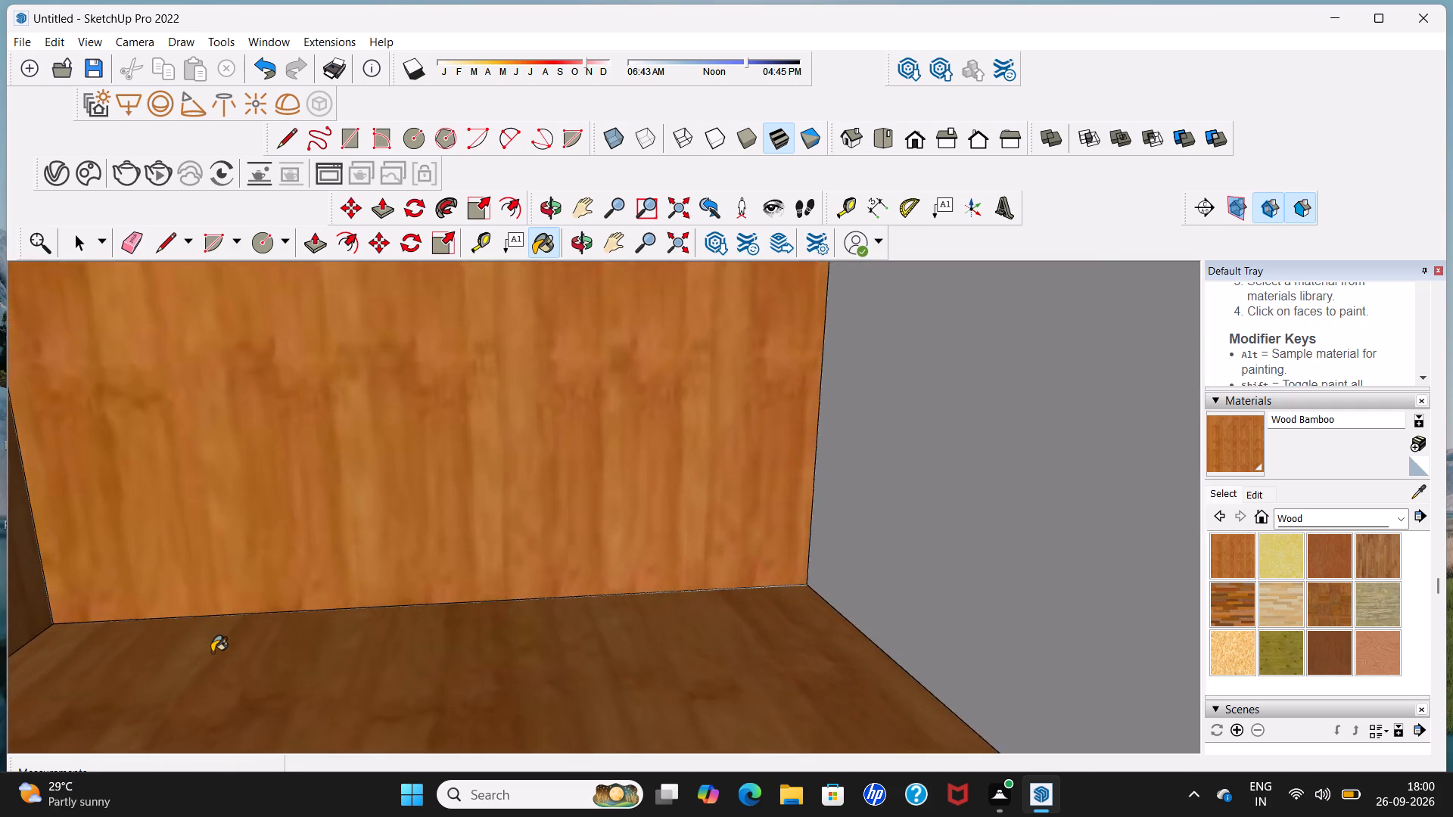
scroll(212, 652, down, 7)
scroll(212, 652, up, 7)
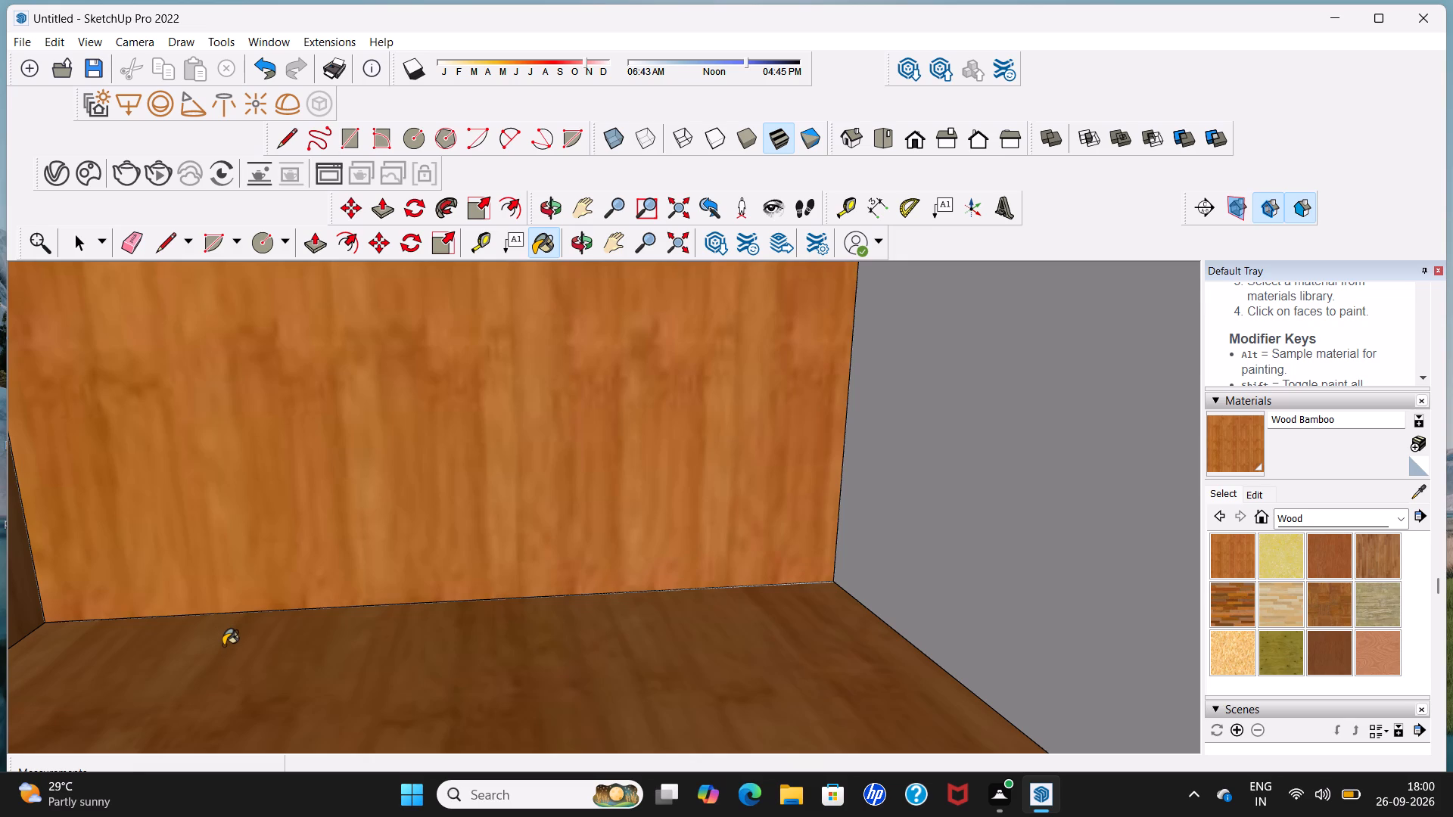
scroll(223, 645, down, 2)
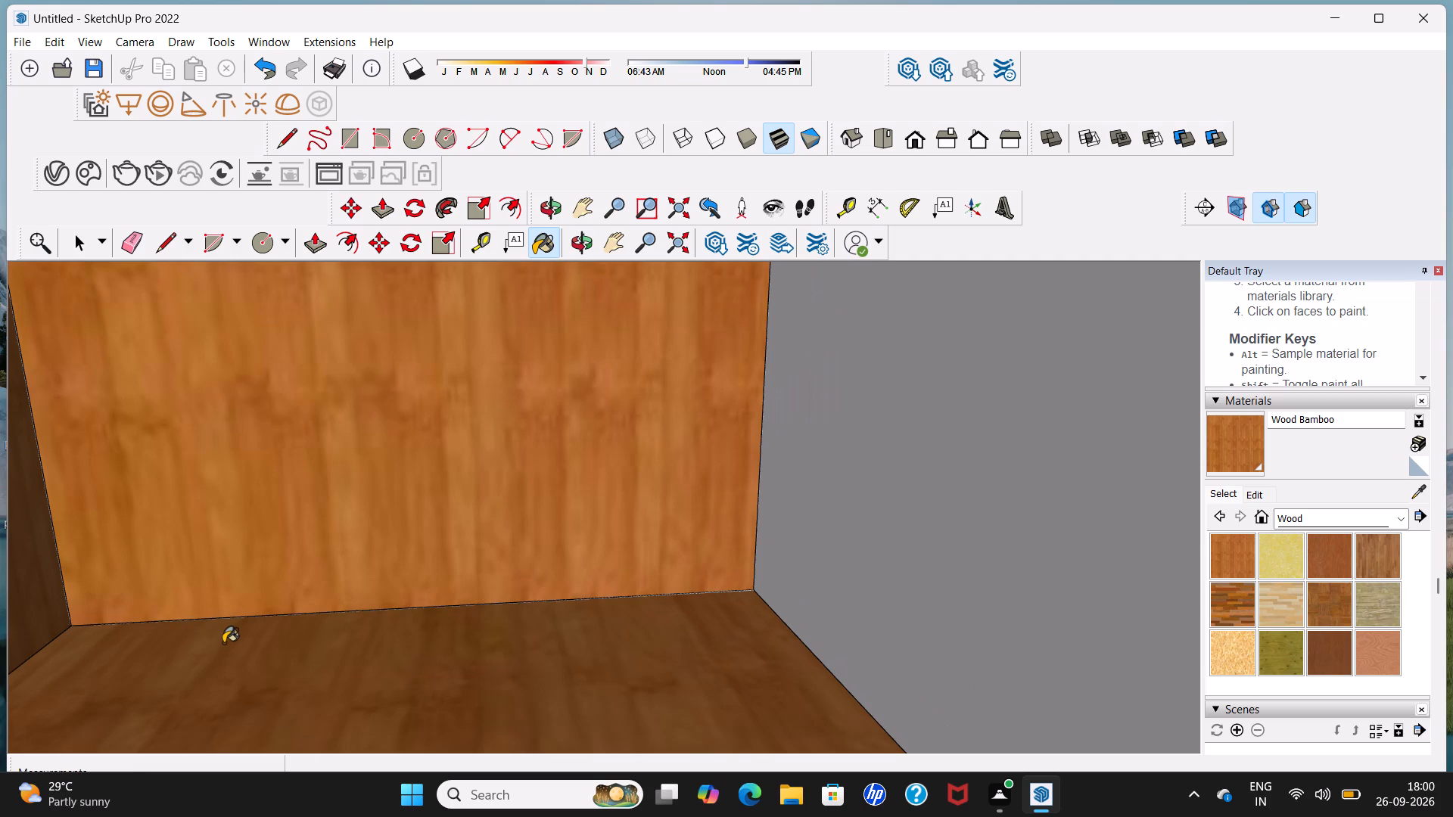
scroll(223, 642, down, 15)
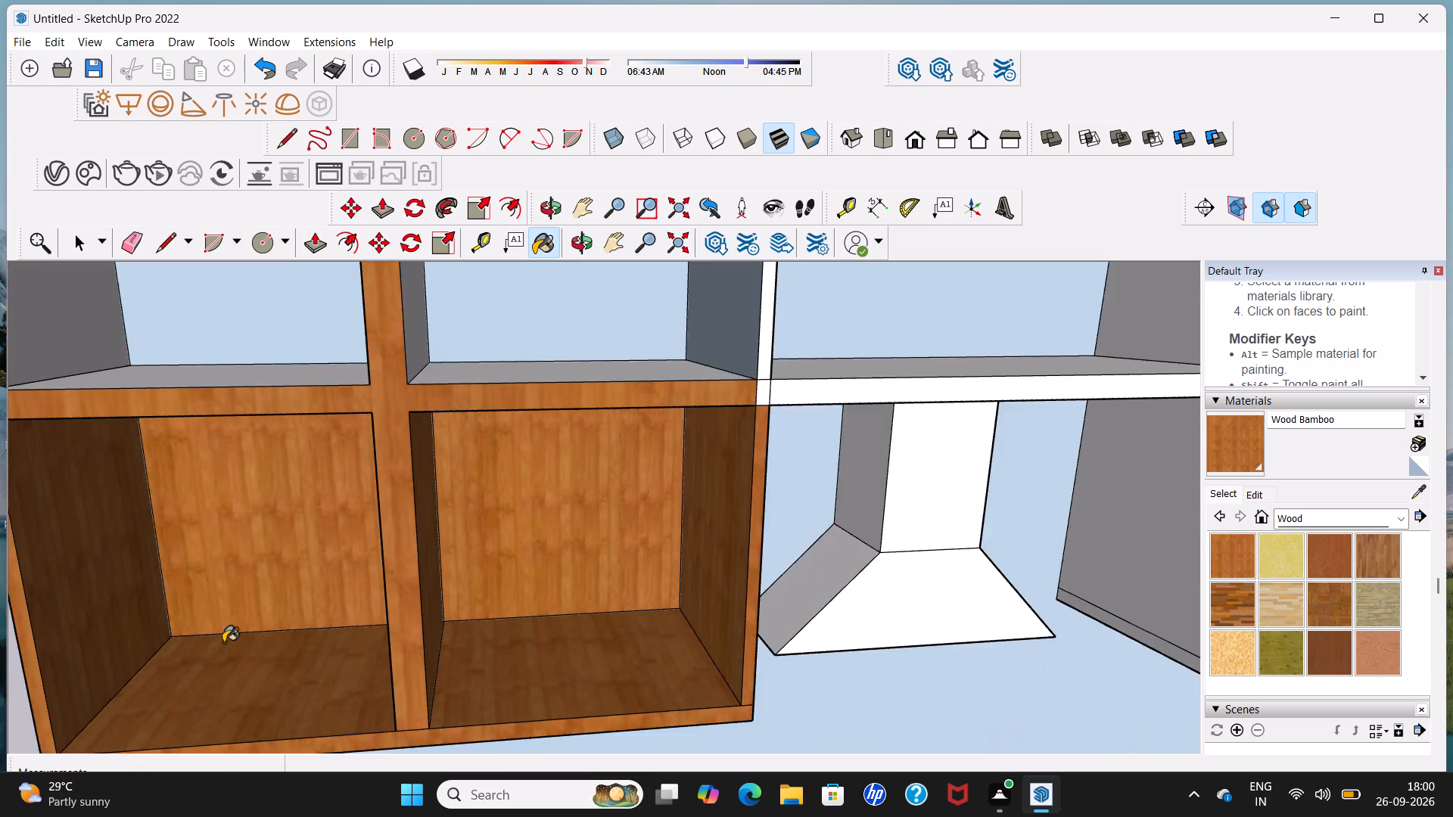
Paint the divider faces in the outermost cooktop-side compartments, both upper compartment floors and the upper hood-side inner face with Wood Bamboo.
scroll(223, 642, down, 3)
middle_drag(225, 642, 356, 634)
scroll(225, 642, down, 1)
scroll(334, 624, up, 4)
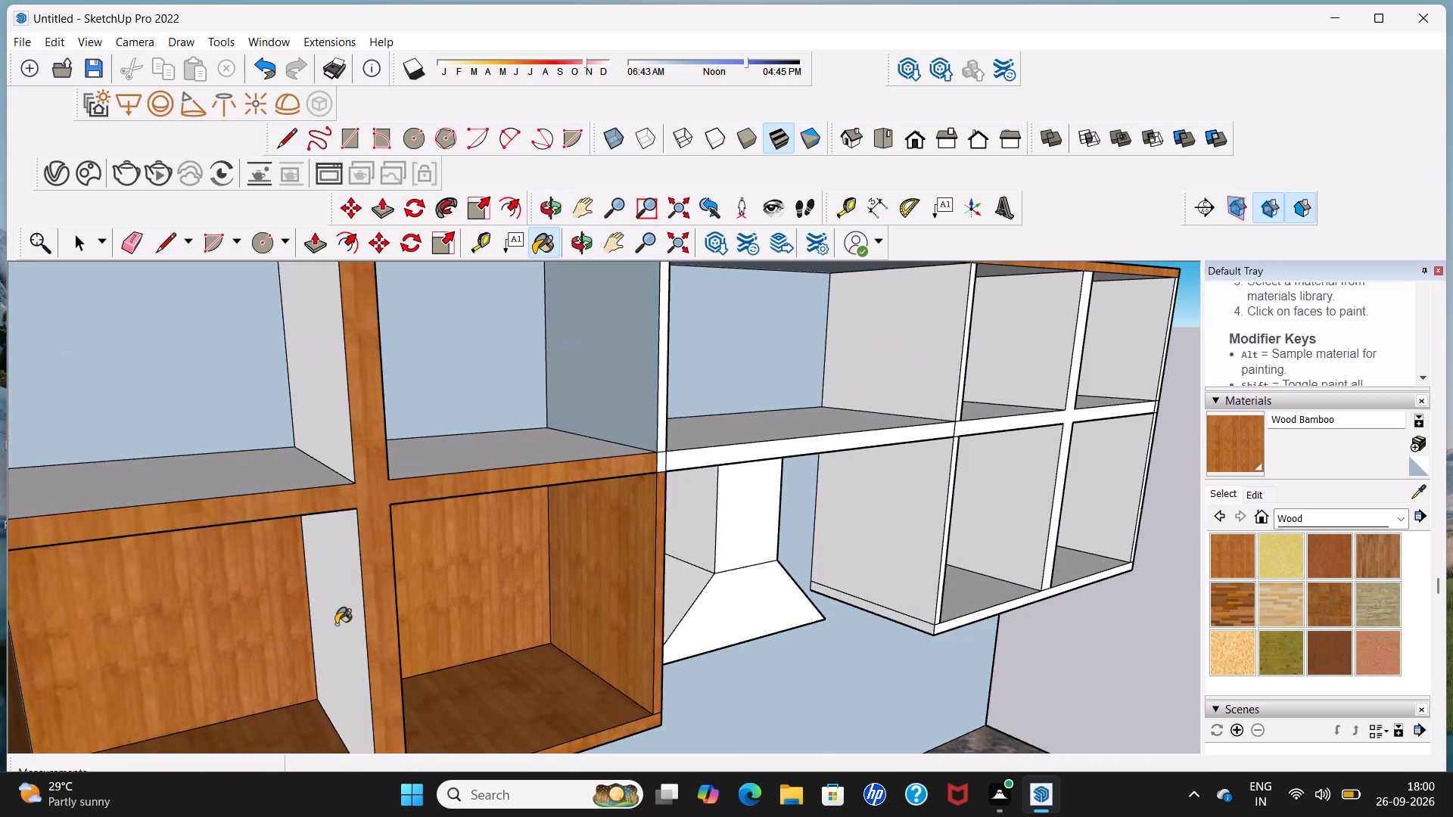
click(342, 622)
click(337, 447)
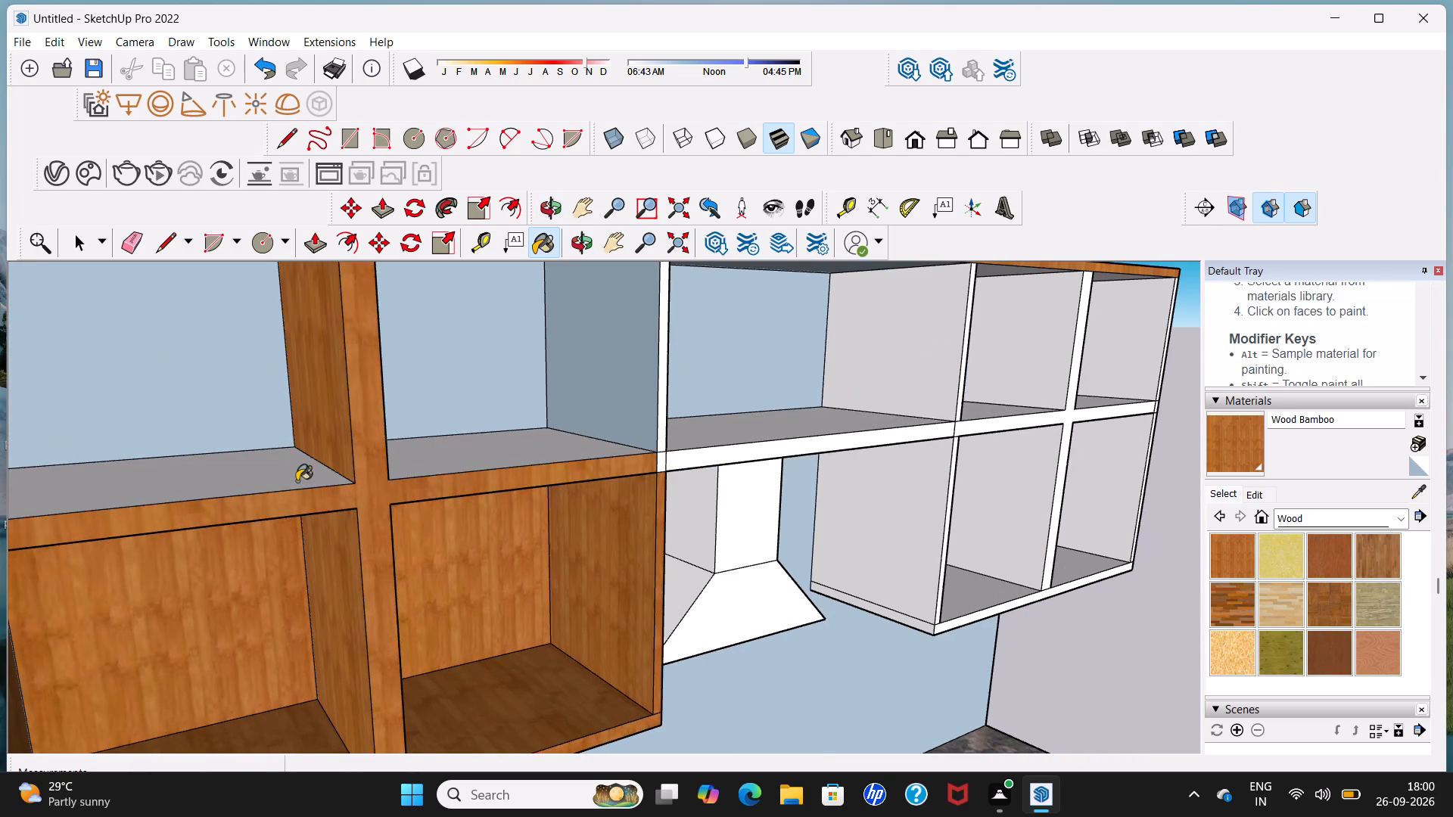
click(272, 487)
click(434, 459)
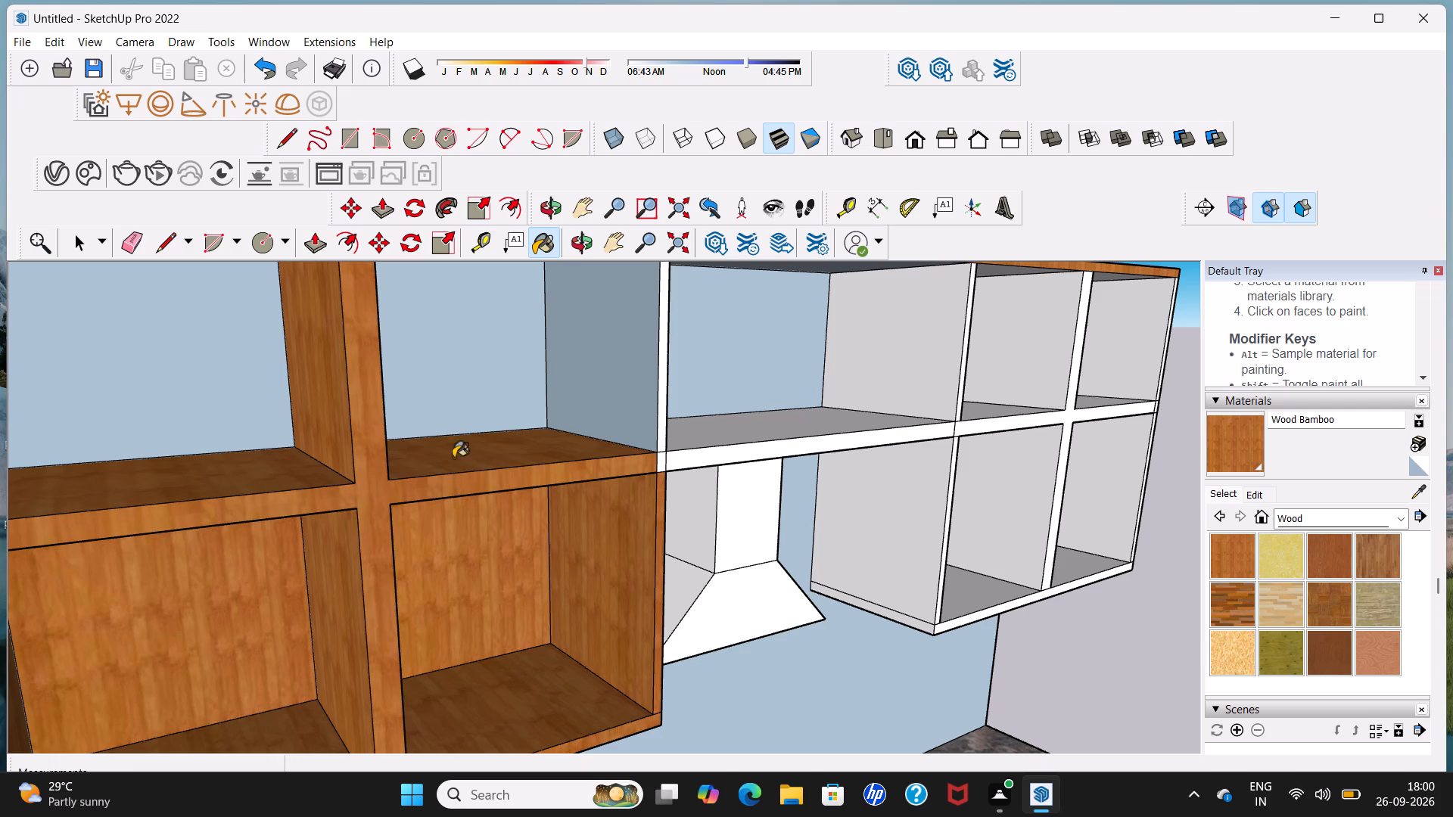
click(610, 399)
Paint the outer side's inner face, back and ceiling of the upper outermost cooktop-side compartment with Wood Bamboo.
scroll(601, 415, down, 6)
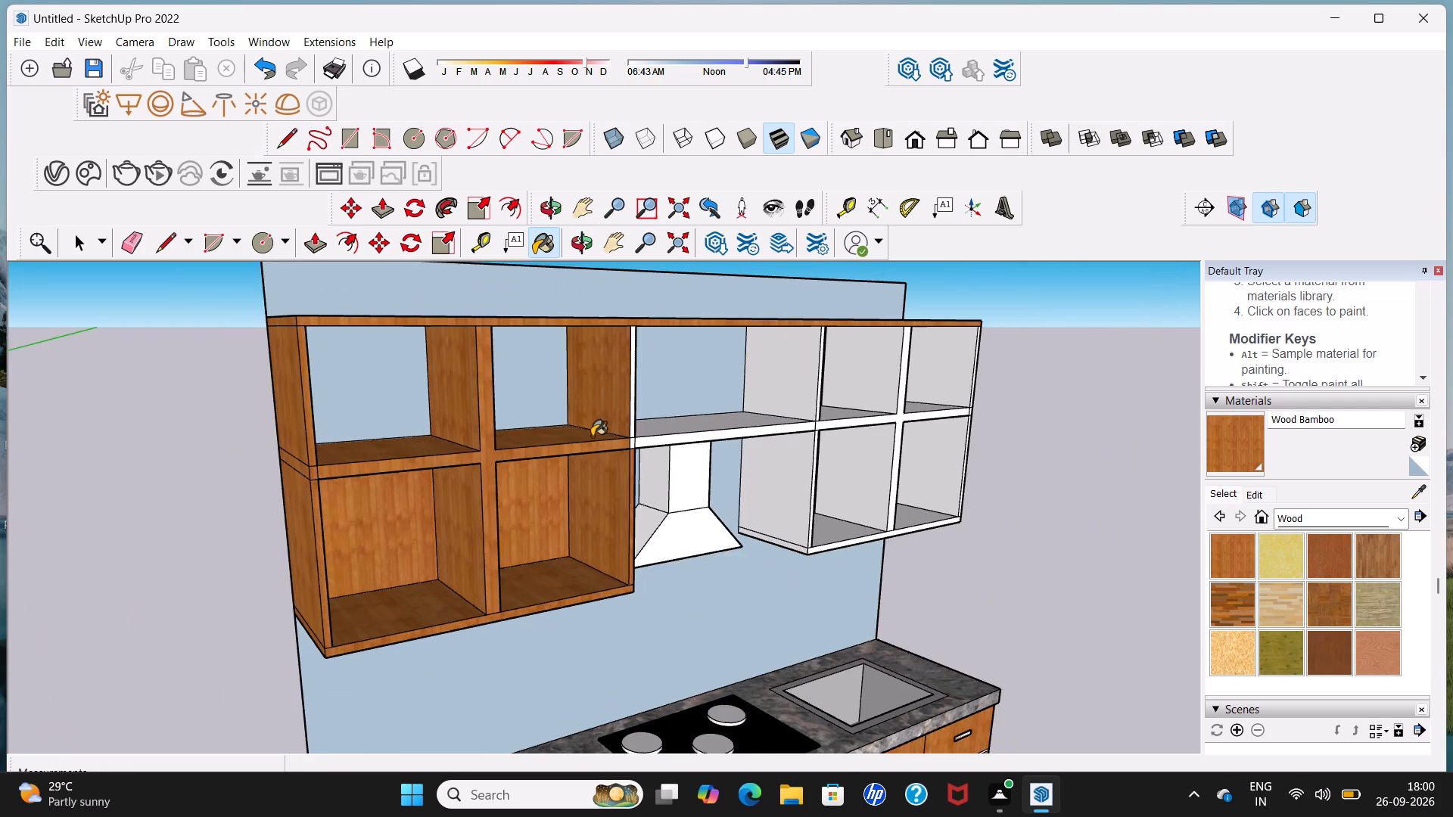
middle_drag(592, 436, 263, 493)
scroll(243, 482, up, 2)
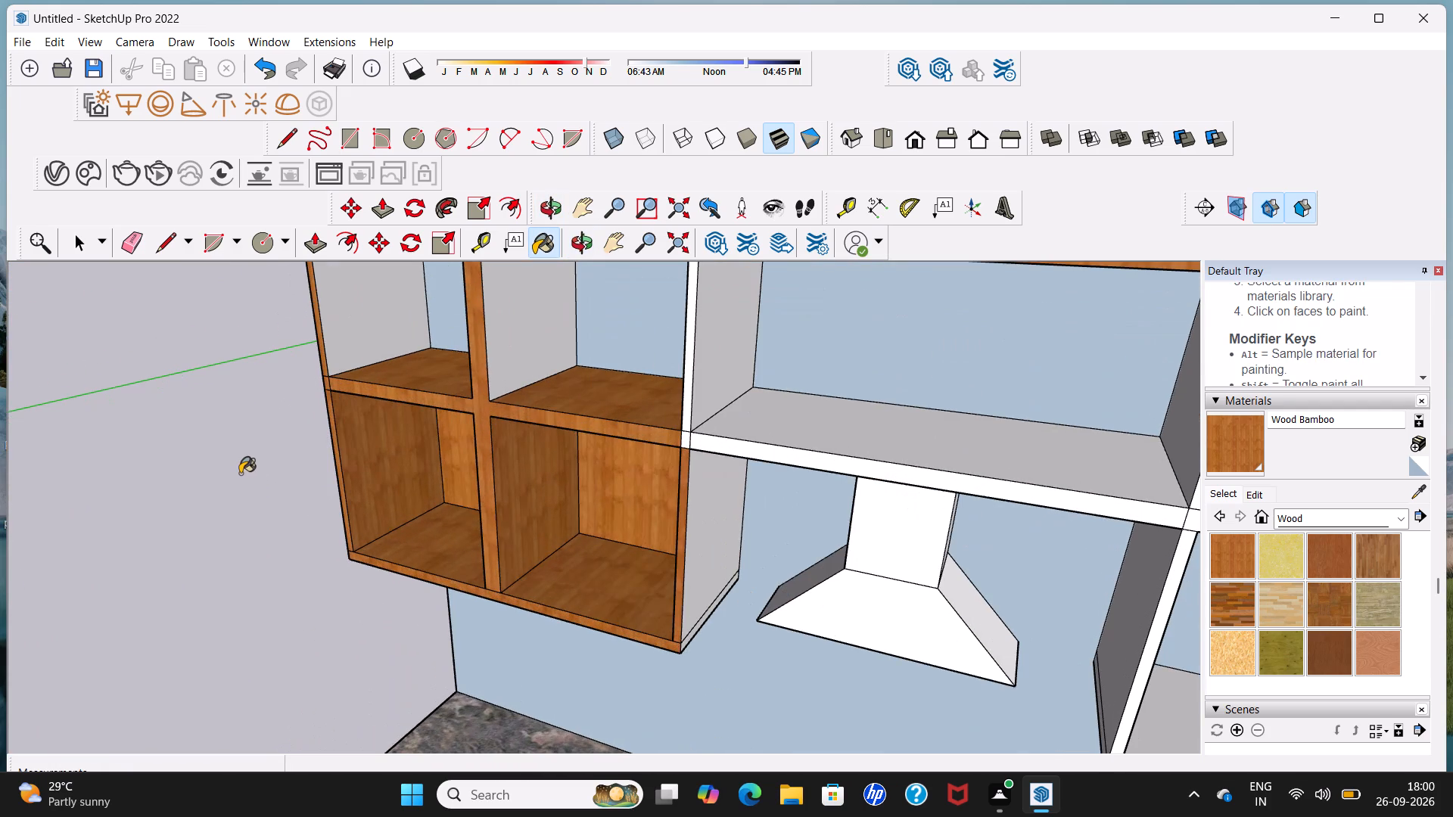
click(340, 353)
scroll(340, 359, down, 4)
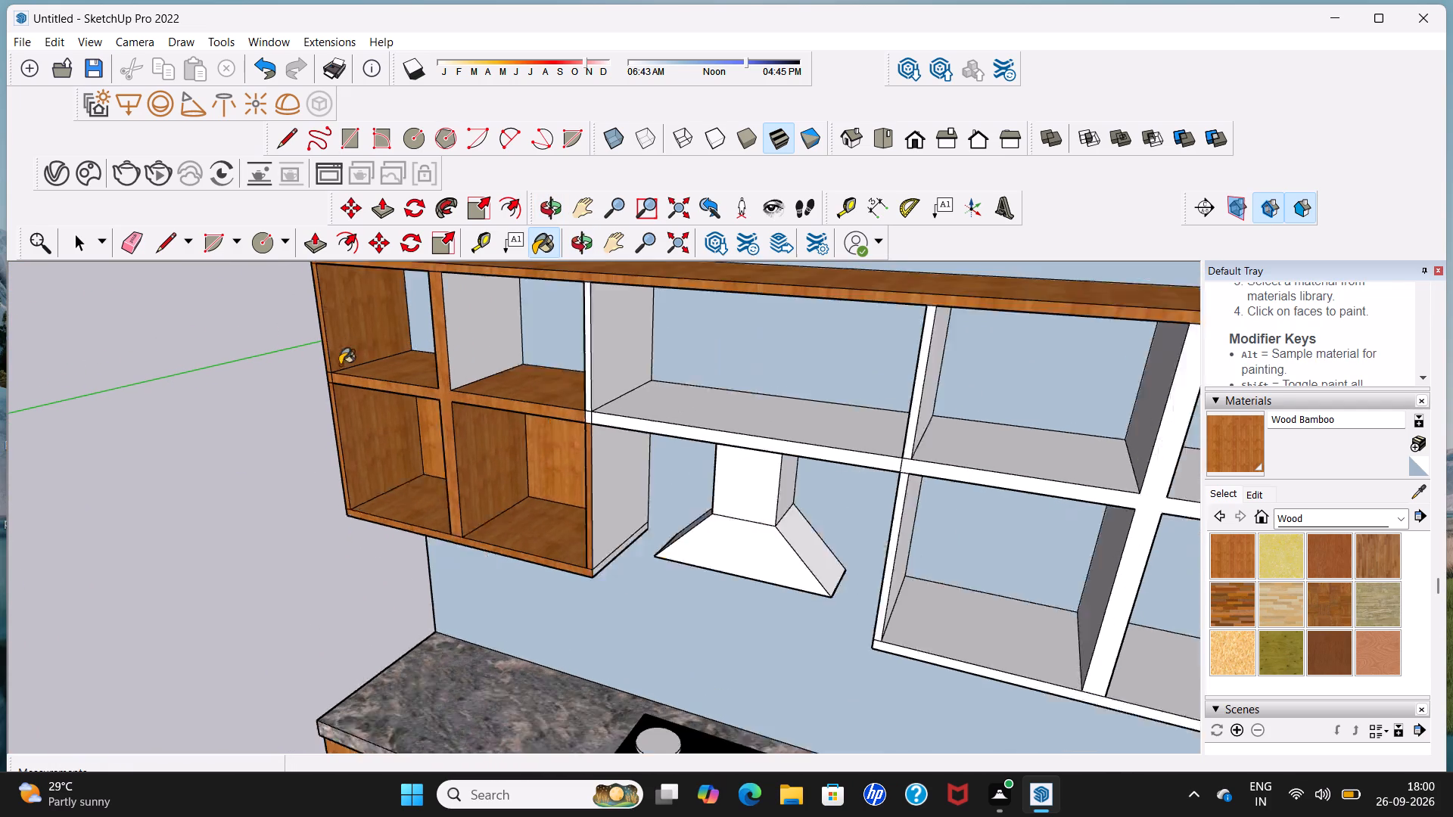
scroll(340, 365, down, 5)
middle_drag(338, 376, 536, 364)
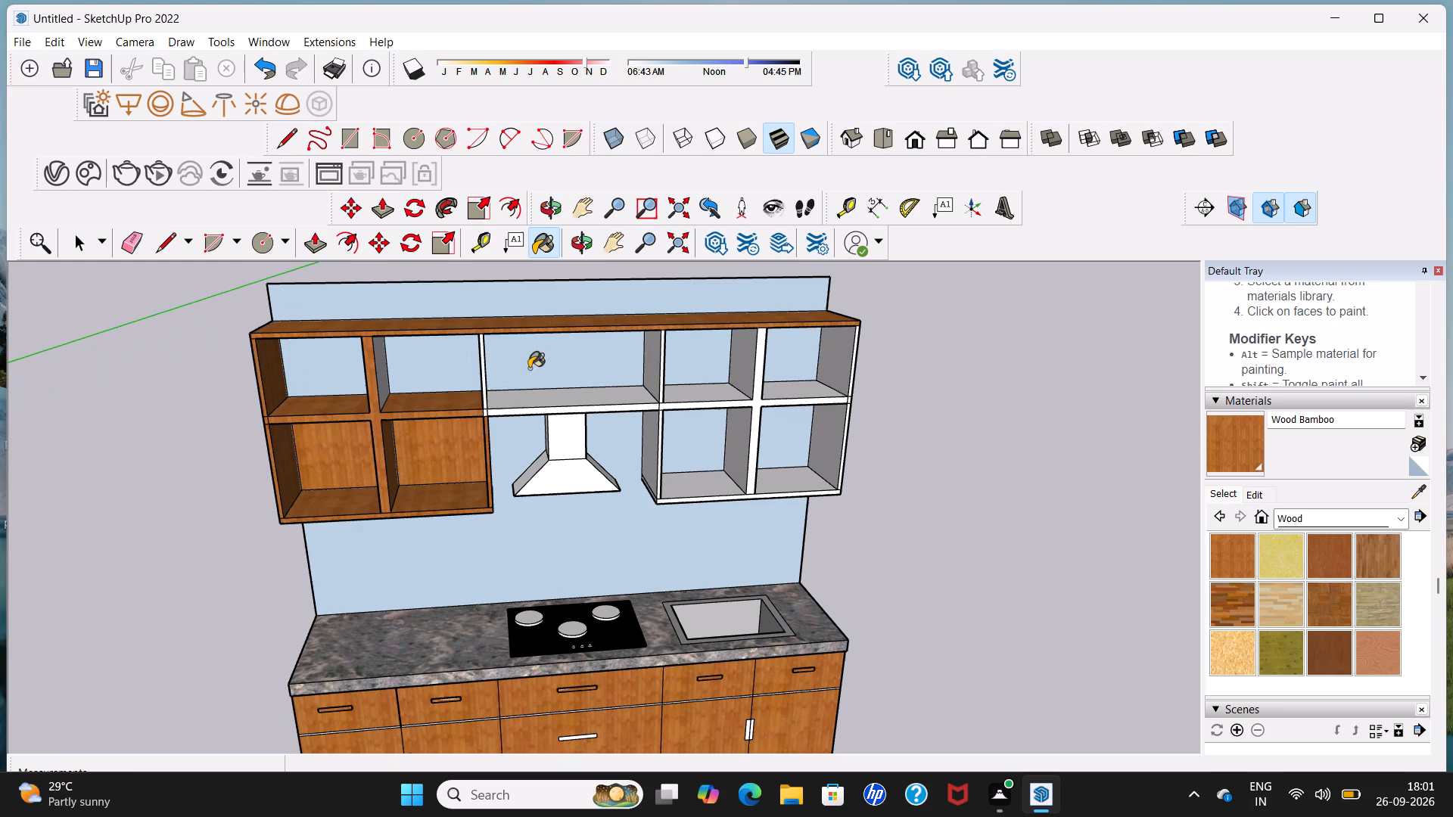
middle_drag(353, 377, 523, 336)
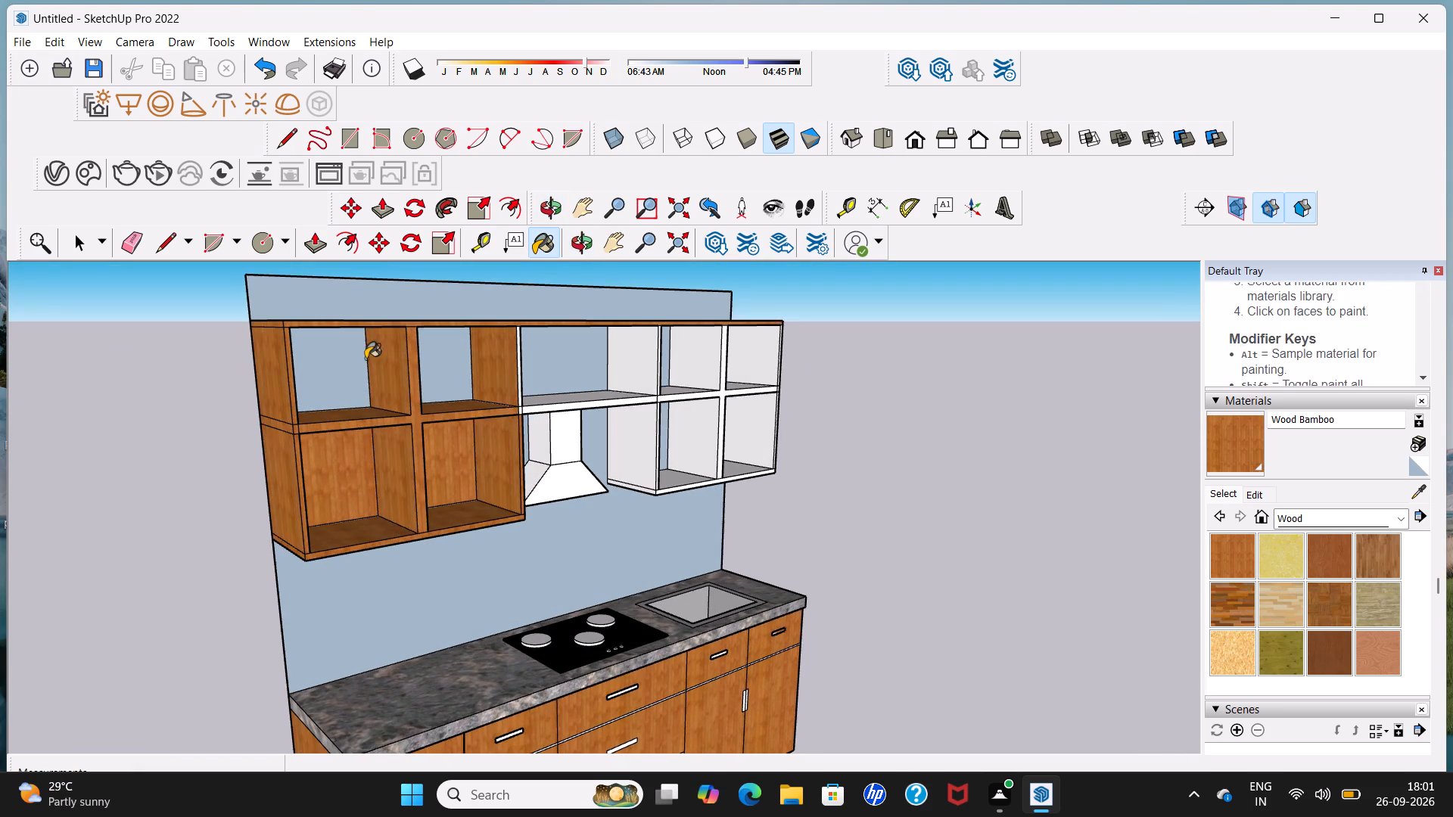
middle_drag(366, 359, 355, 278)
click(341, 331)
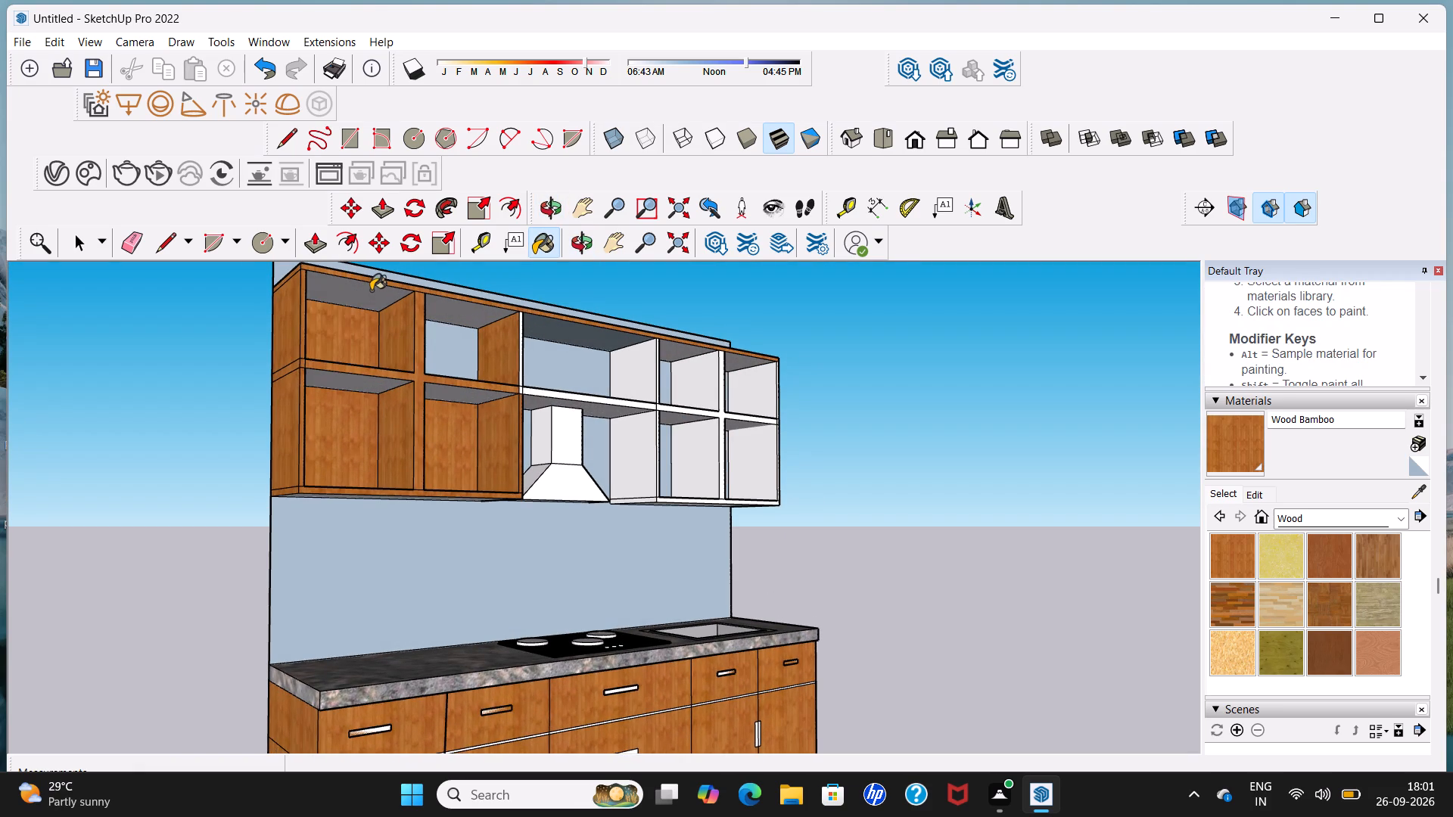
click(371, 290)
Paint the ceiling of the lower outermost cooktop-side compartment with Wood Bamboo.
scroll(344, 399, up, 3)
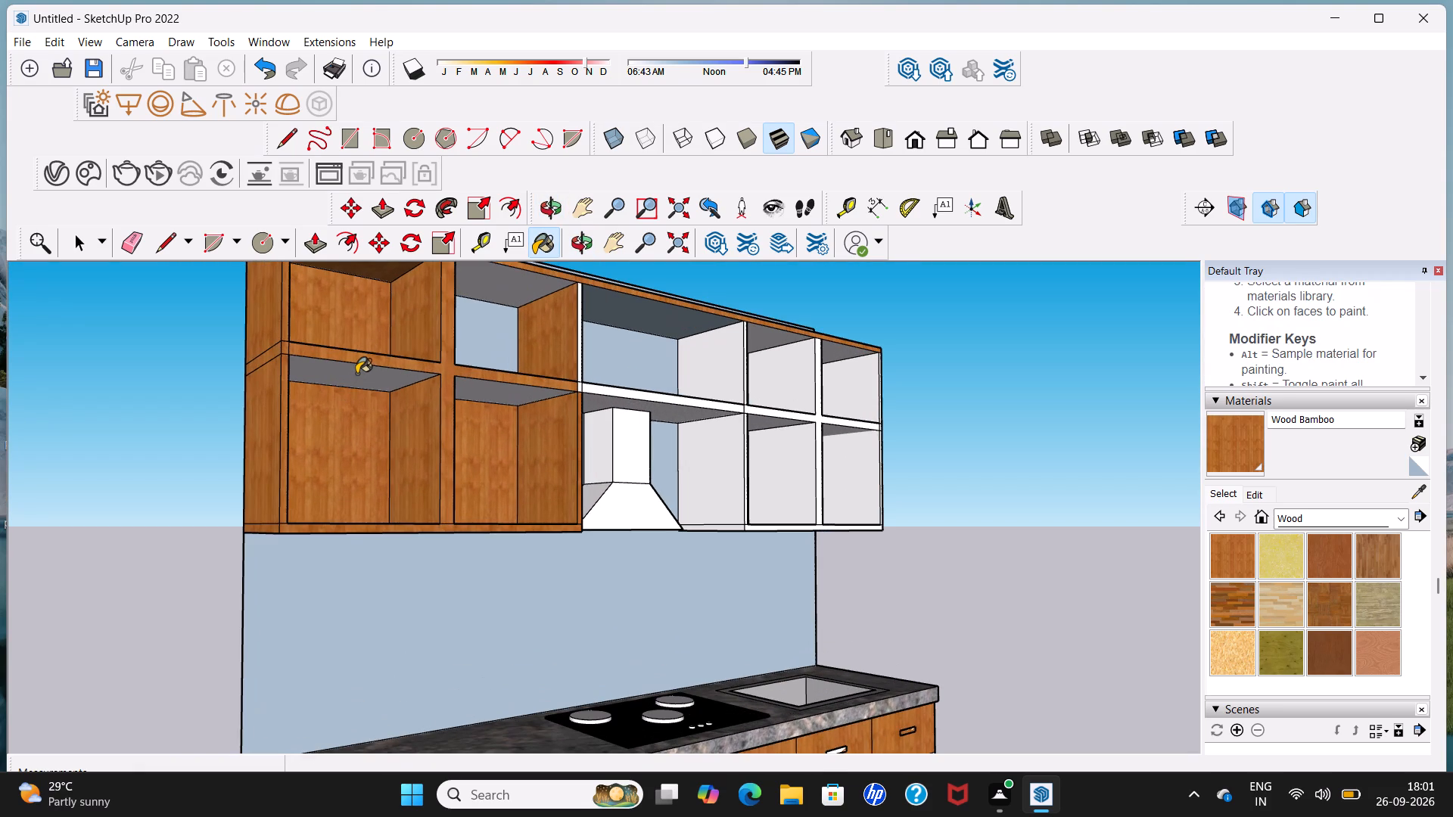
click(356, 374)
Paint the back, ceiling and divider face of the second upper cooktop-side compartment with Wood Bamboo.
scroll(358, 373, down, 5)
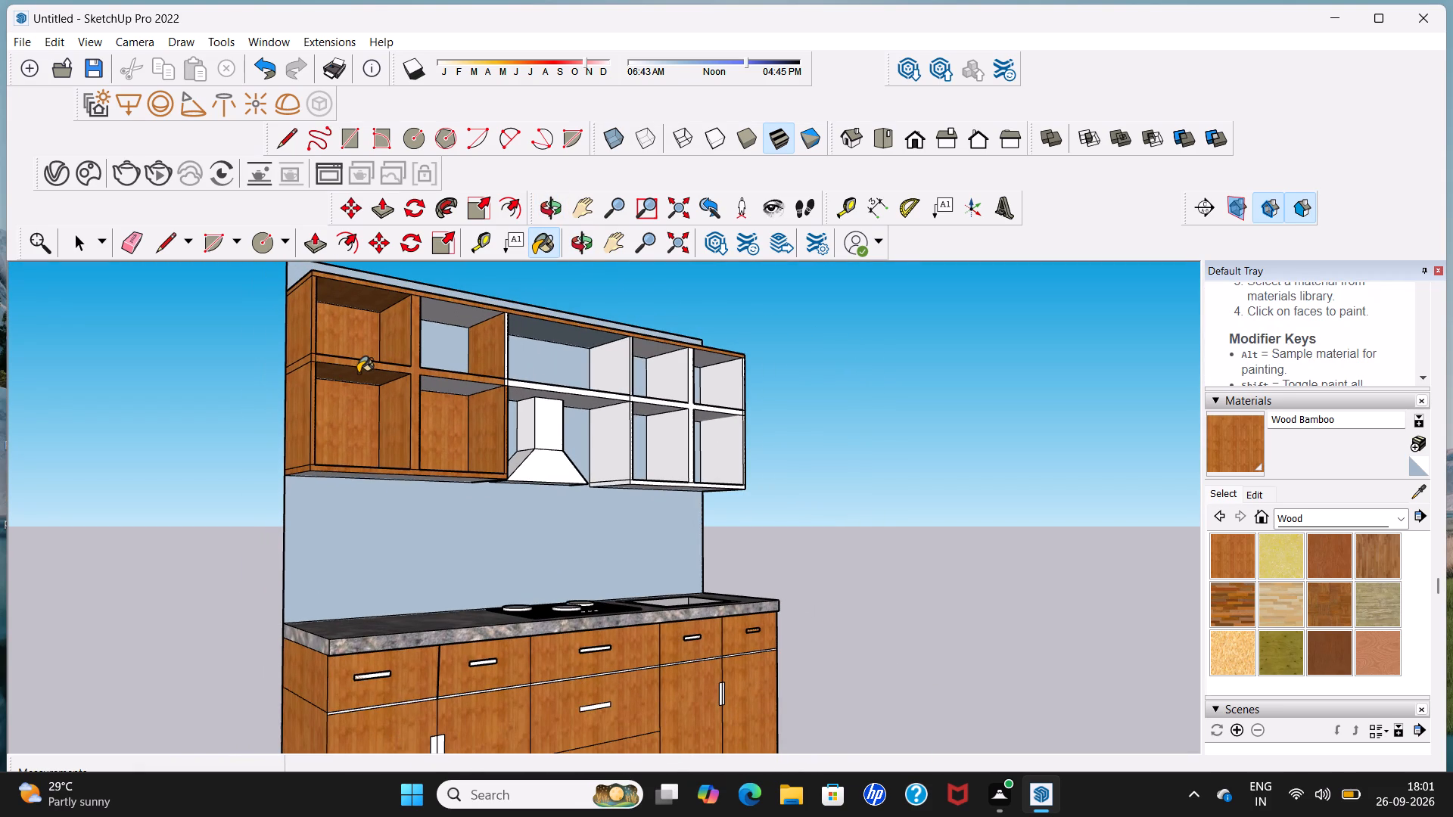
middle_drag(358, 374, 215, 432)
scroll(456, 318, up, 1)
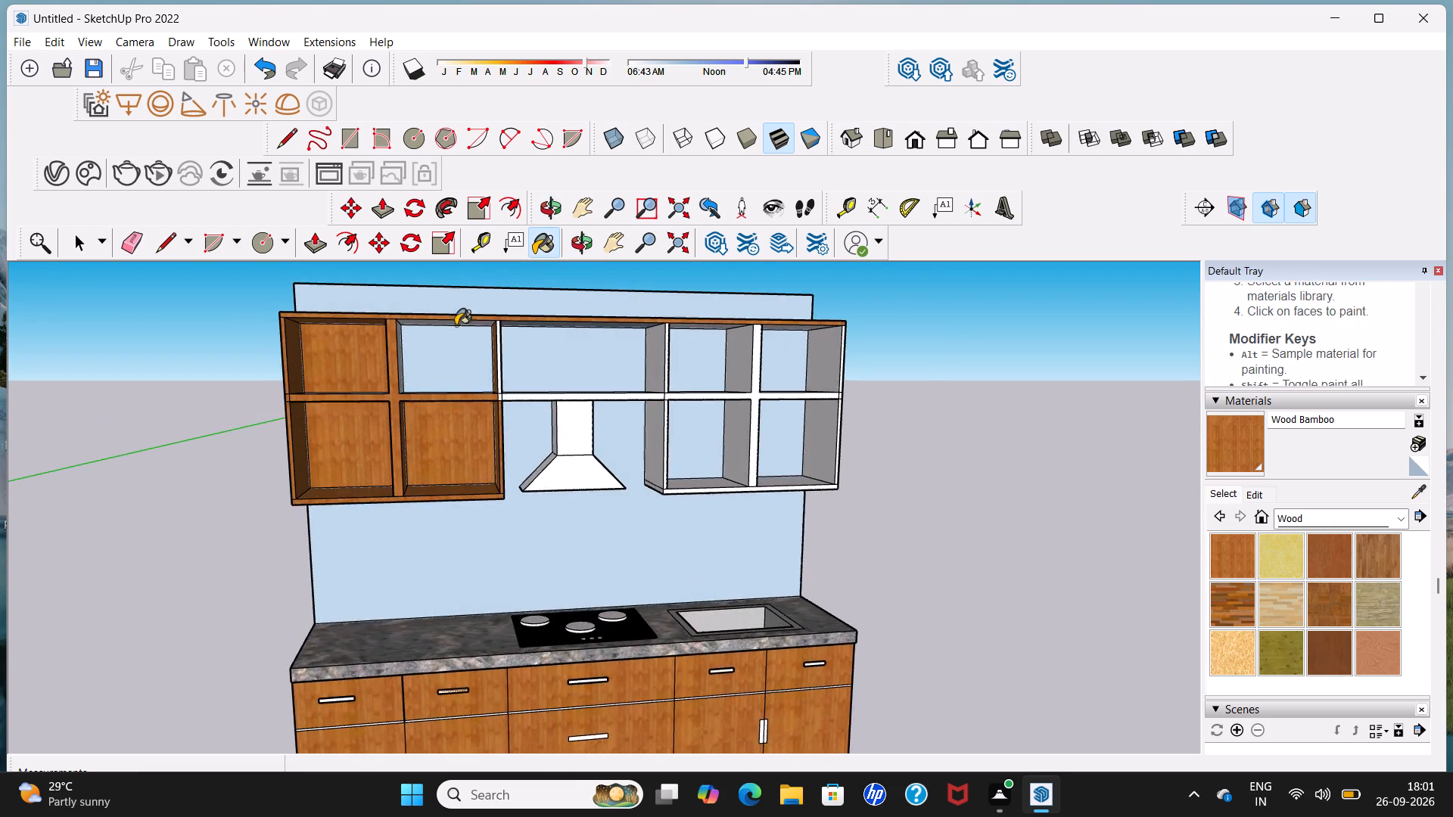
scroll(456, 325, up, 2)
click(451, 351)
click(466, 318)
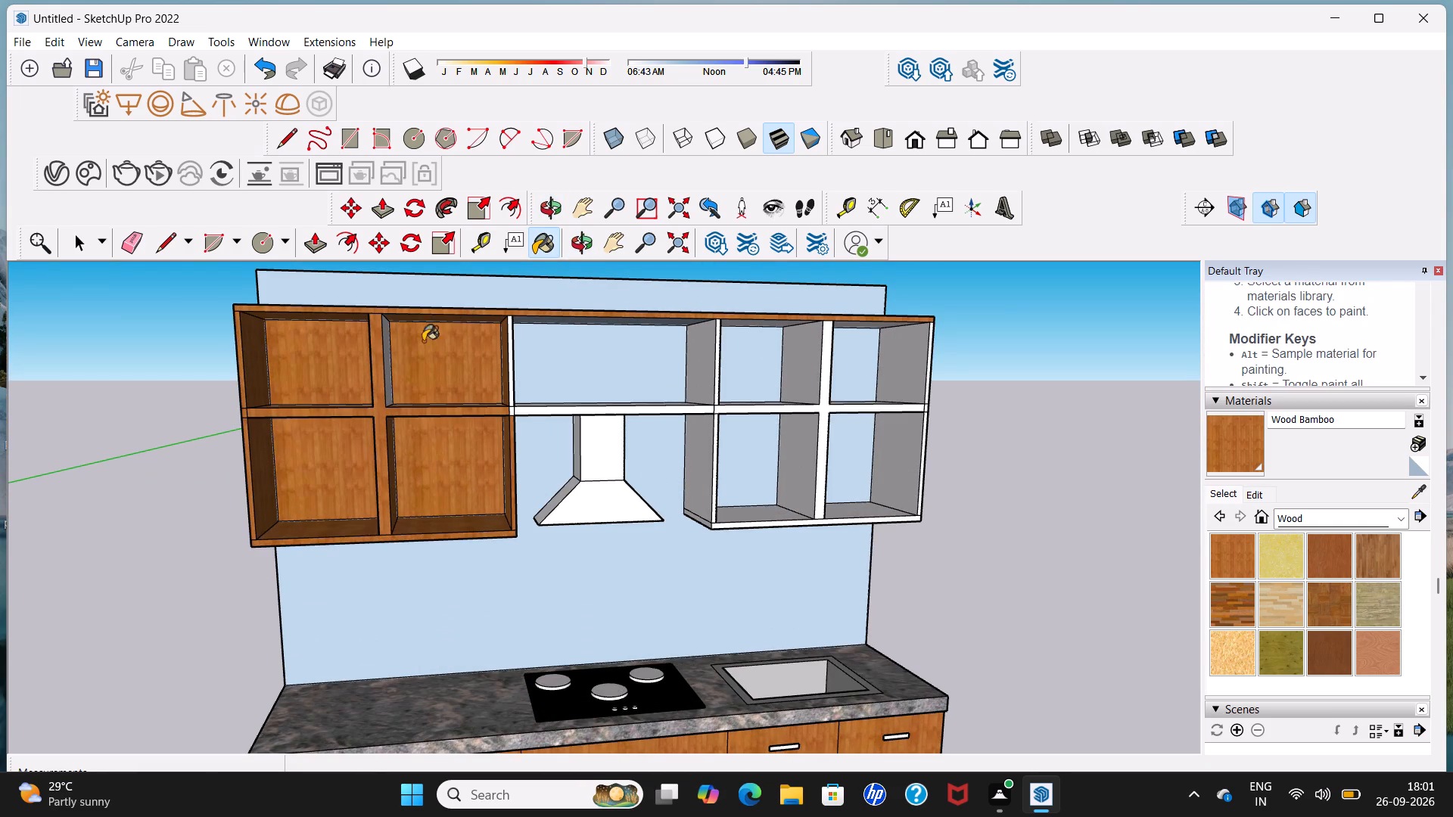
middle_drag(334, 369, 268, 384)
scroll(331, 353, up, 2)
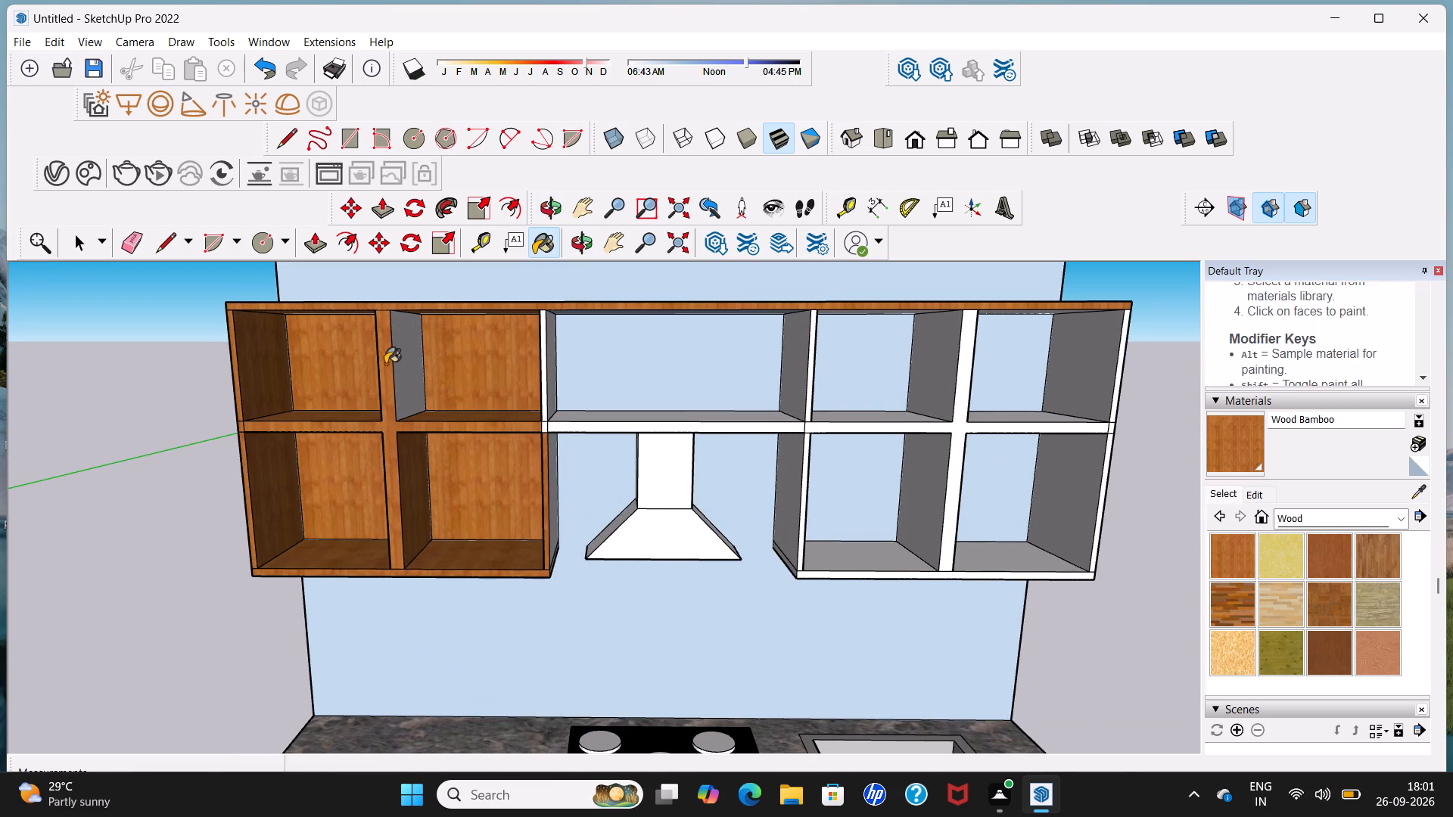
click(403, 364)
Paint the upright's face toward the compartment above the hood, its upper front edge and its middle-shelf junction with Wood Bamboo.
scroll(403, 363, down, 6)
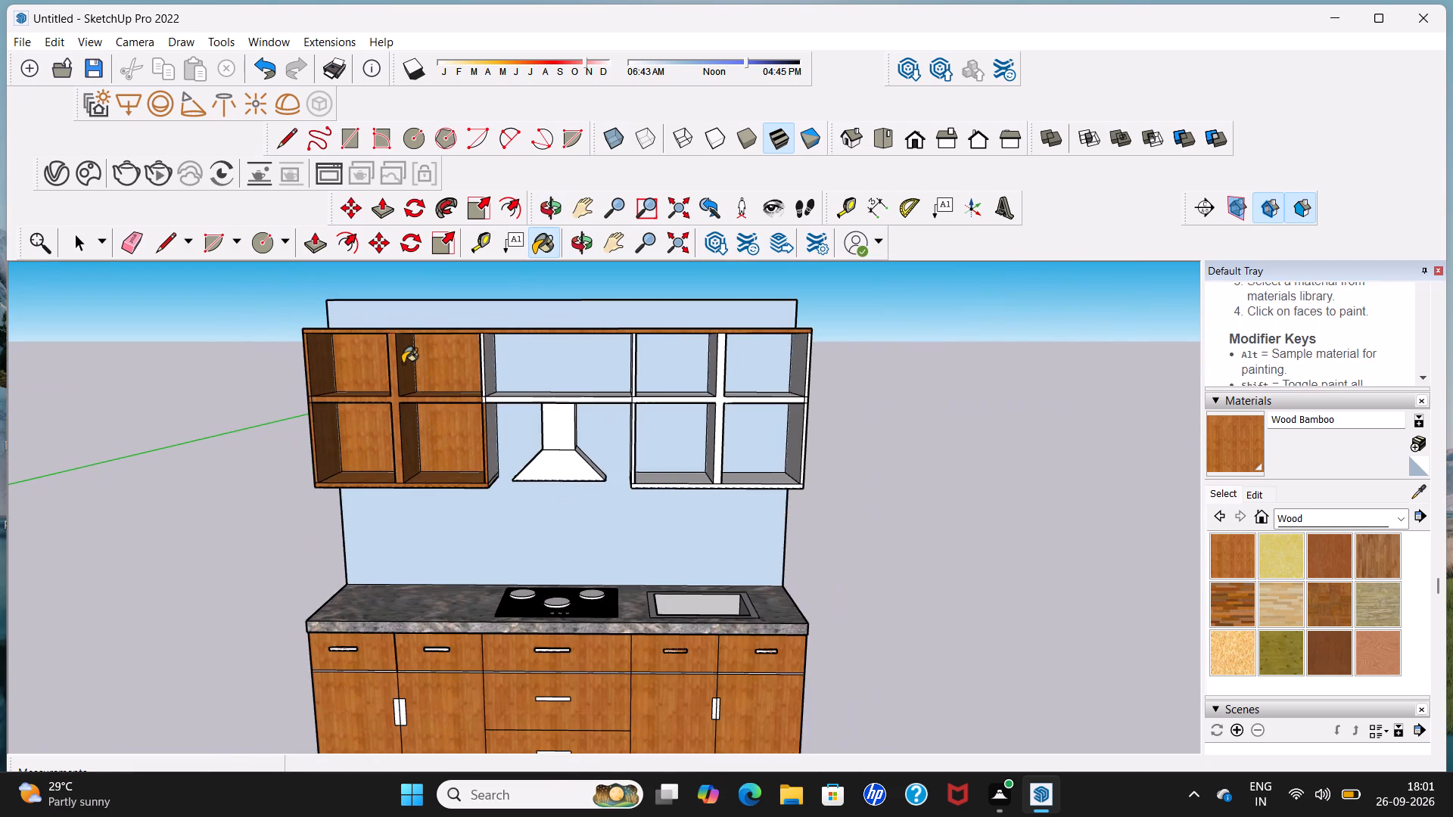
scroll(403, 363, down, 3)
middle_drag(387, 377, 257, 416)
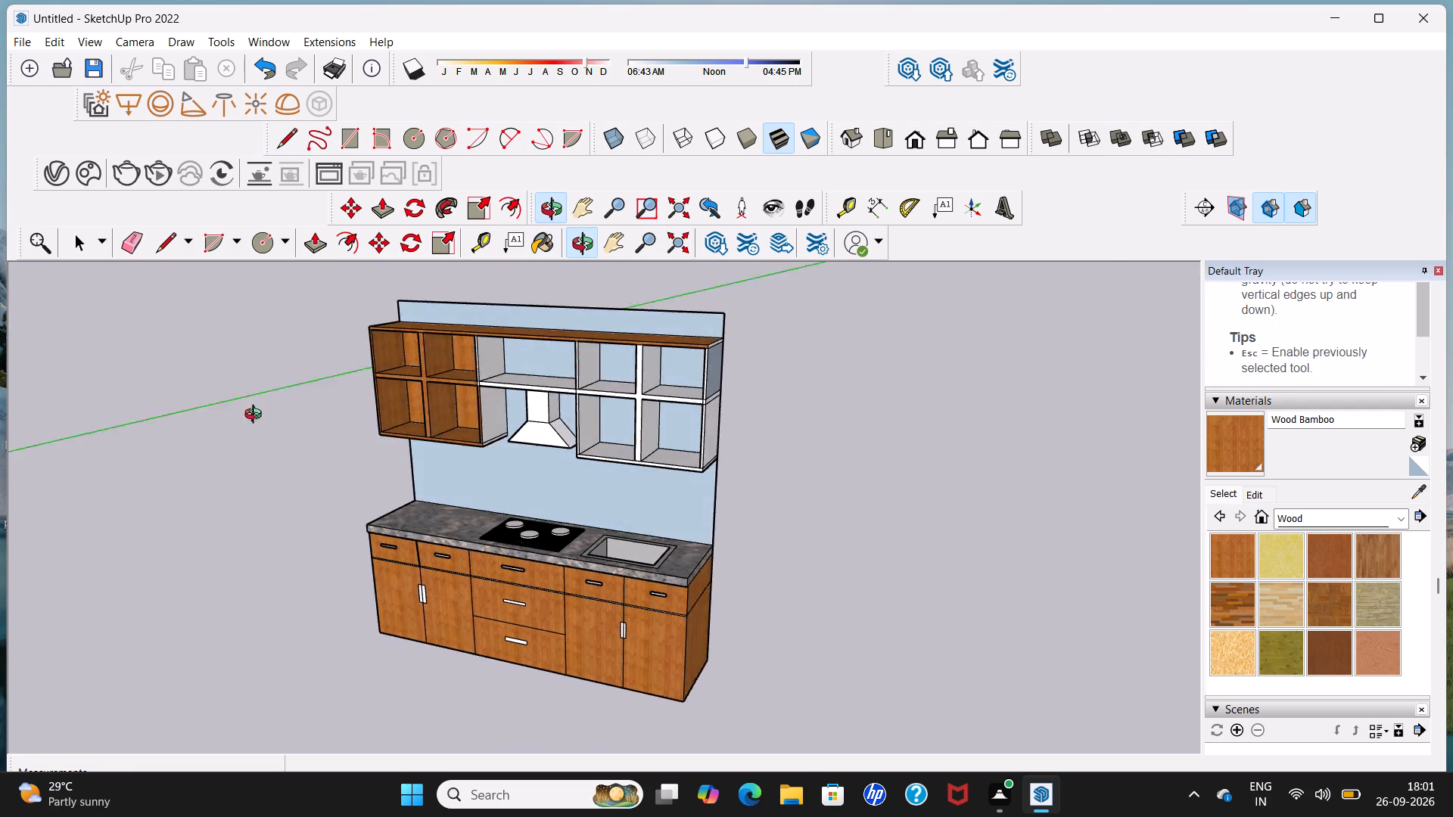
middle_drag(257, 416, 210, 409)
scroll(469, 364, up, 4)
click(506, 360)
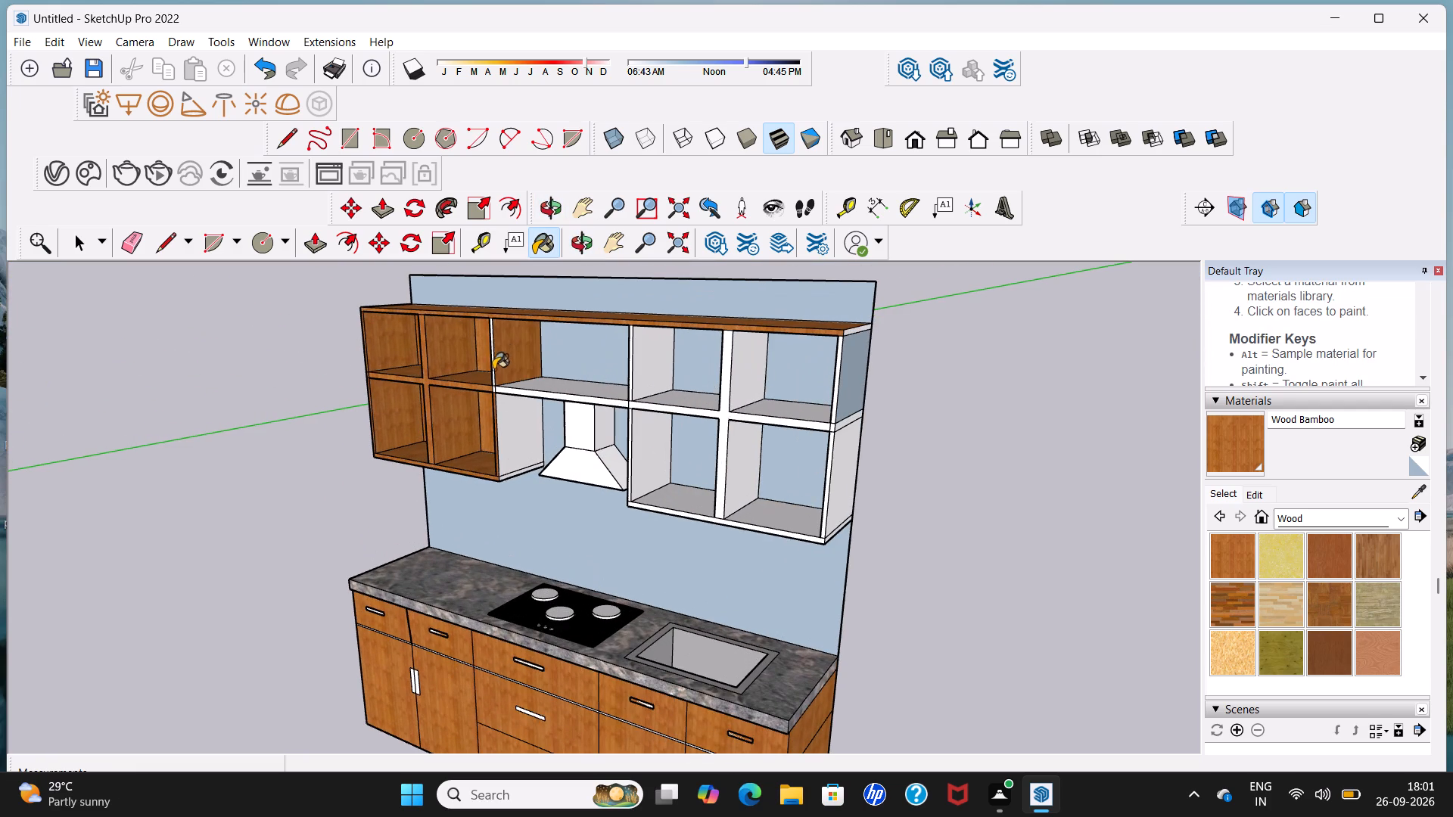
scroll(493, 370, up, 5)
click(493, 365)
middle_drag(484, 402, 547, 381)
scroll(485, 421, up, 2)
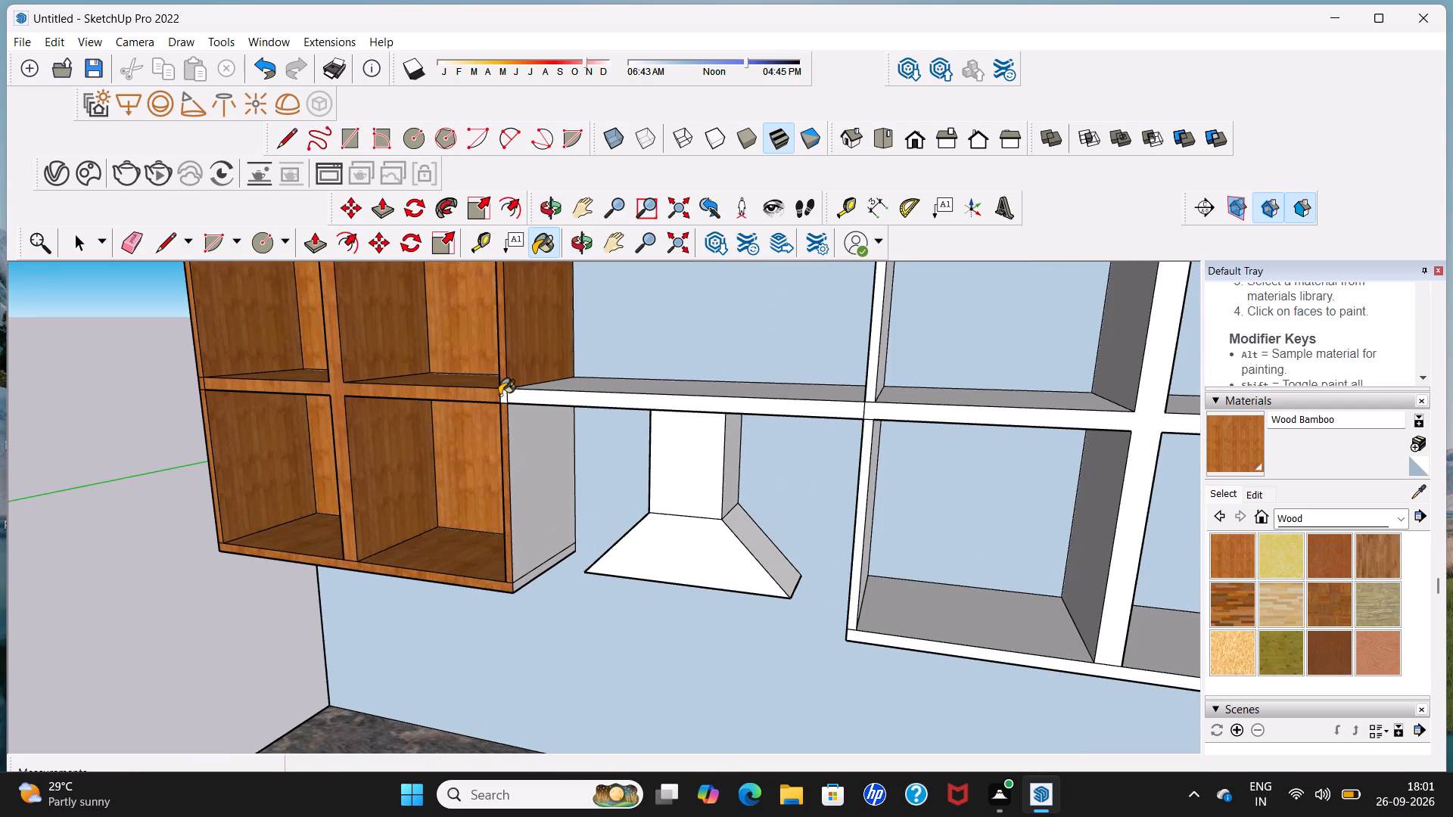
click(500, 395)
scroll(504, 404, up, 4)
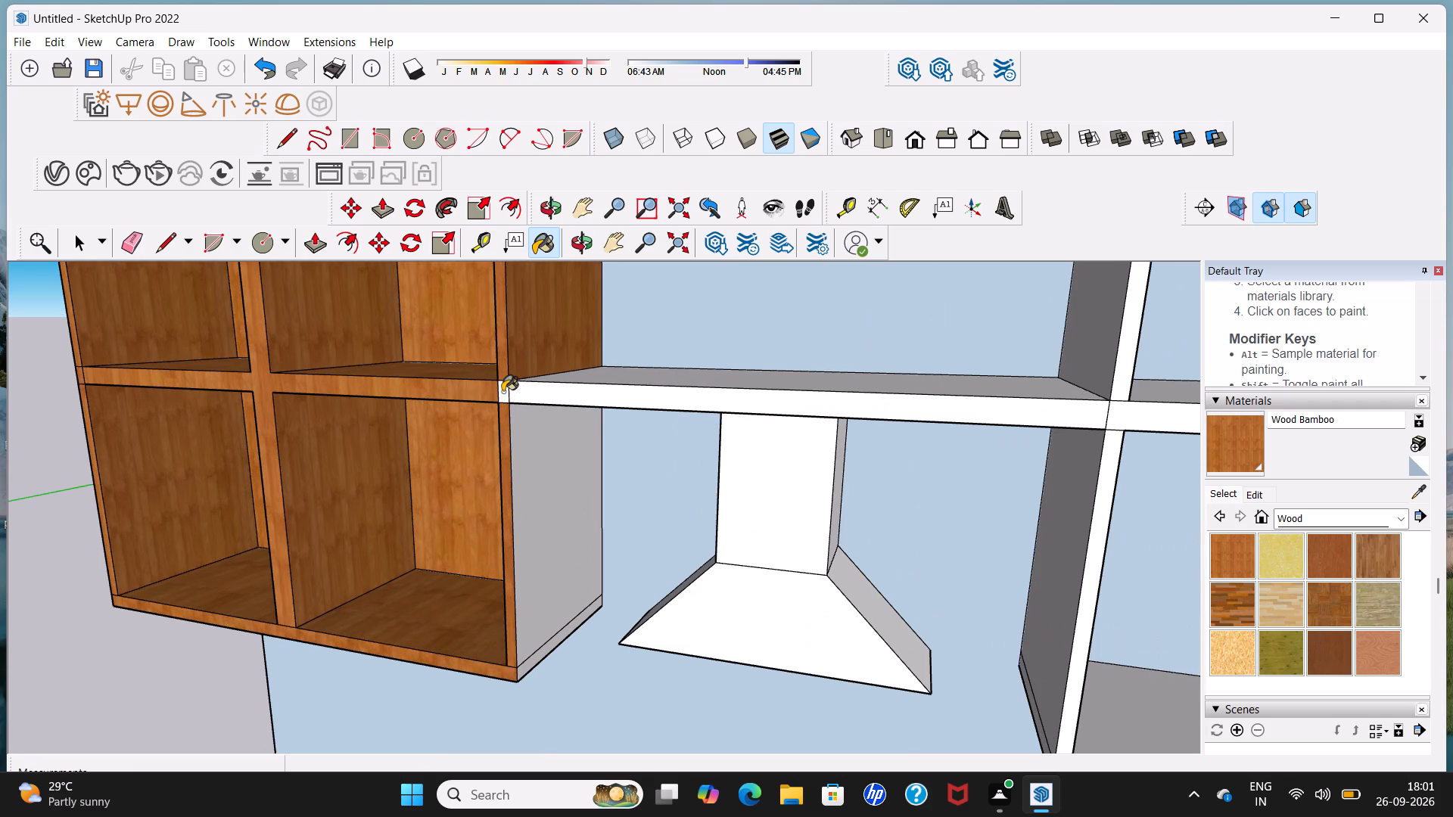
click(502, 392)
scroll(521, 443, down, 4)
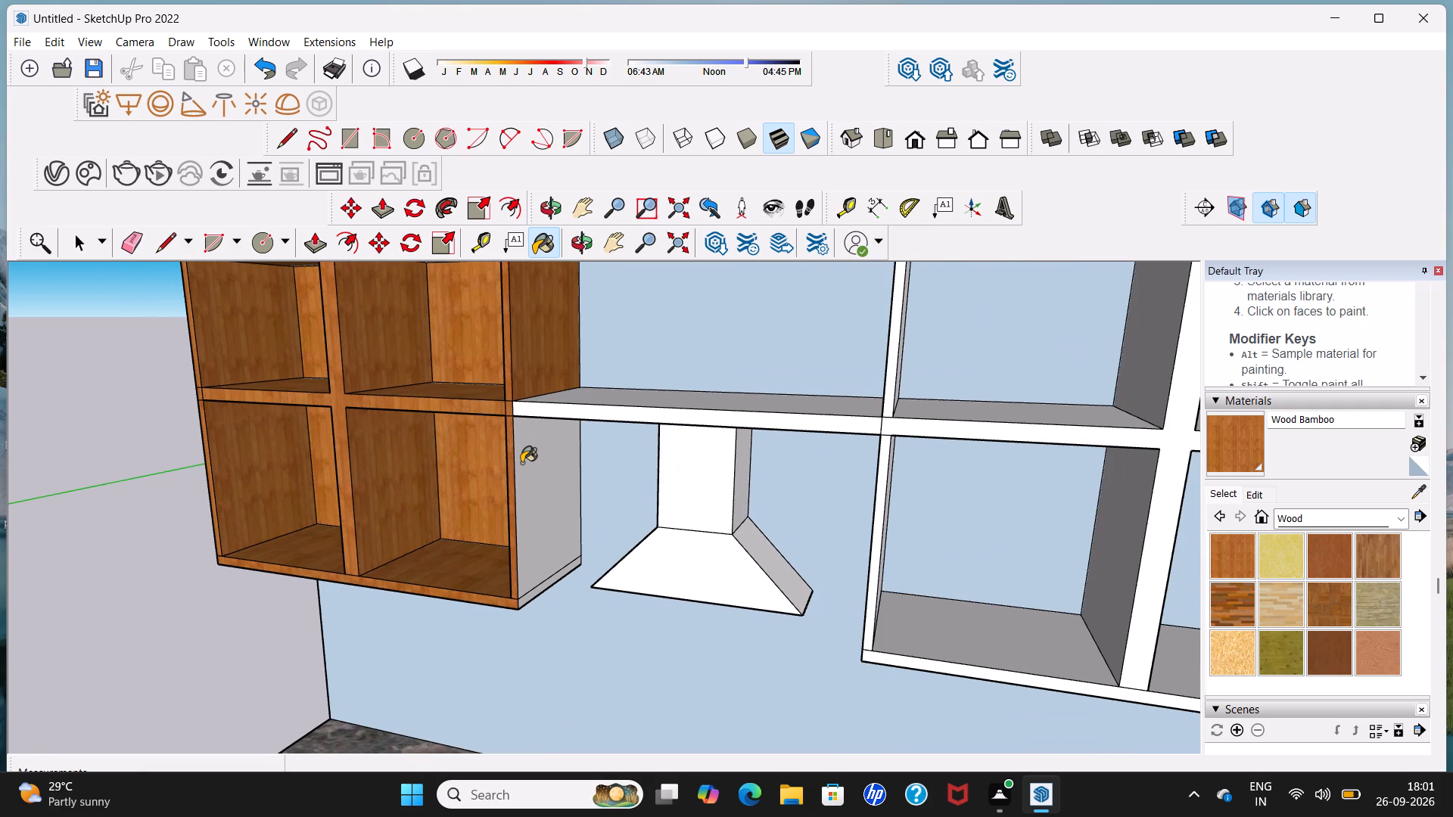
Paint the cooktop-side lower upright's face toward the hood and the bottom board's end with Wood Bamboo.
middle_drag(518, 463, 437, 464)
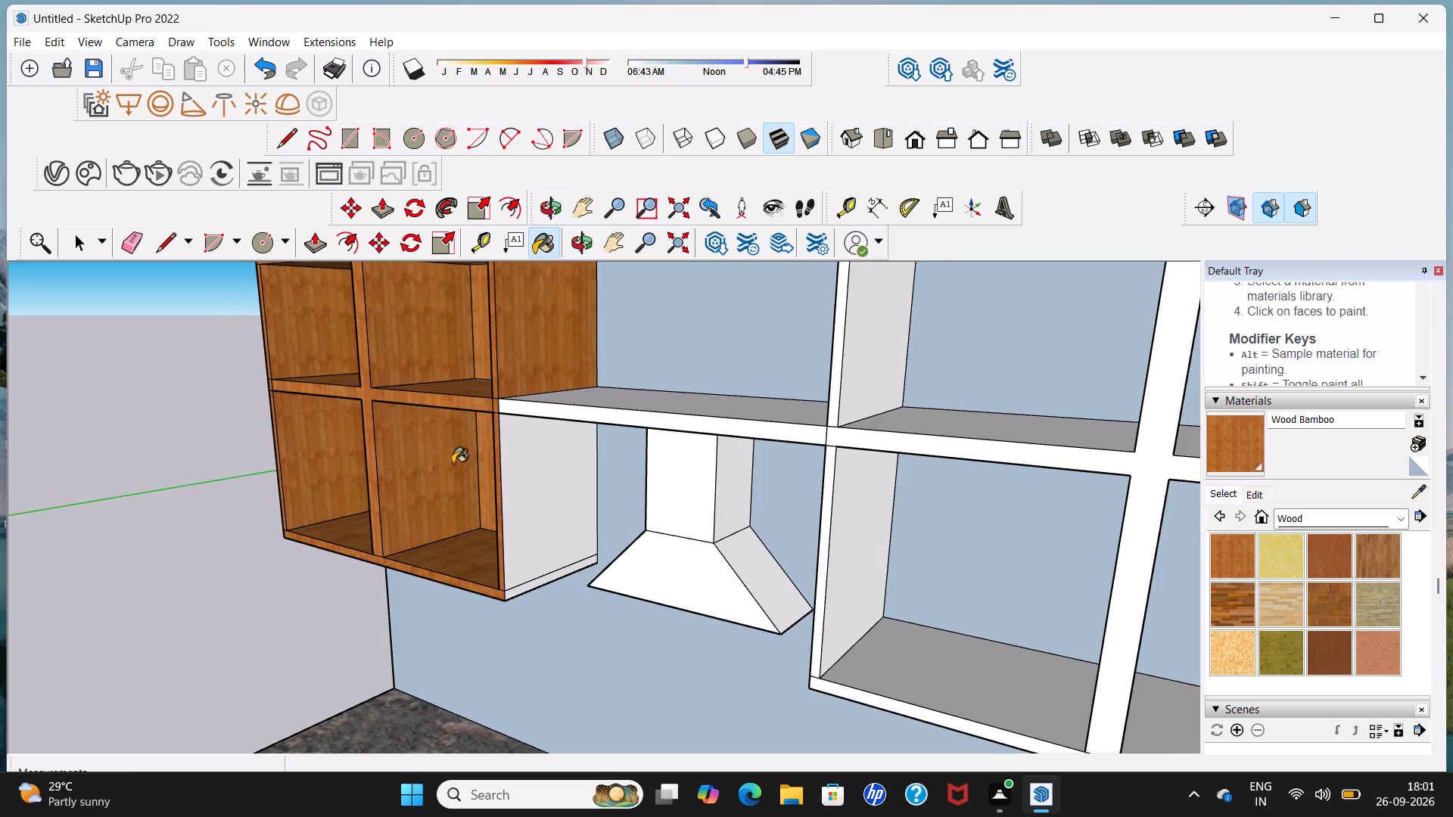
scroll(463, 464, up, 3)
click(534, 449)
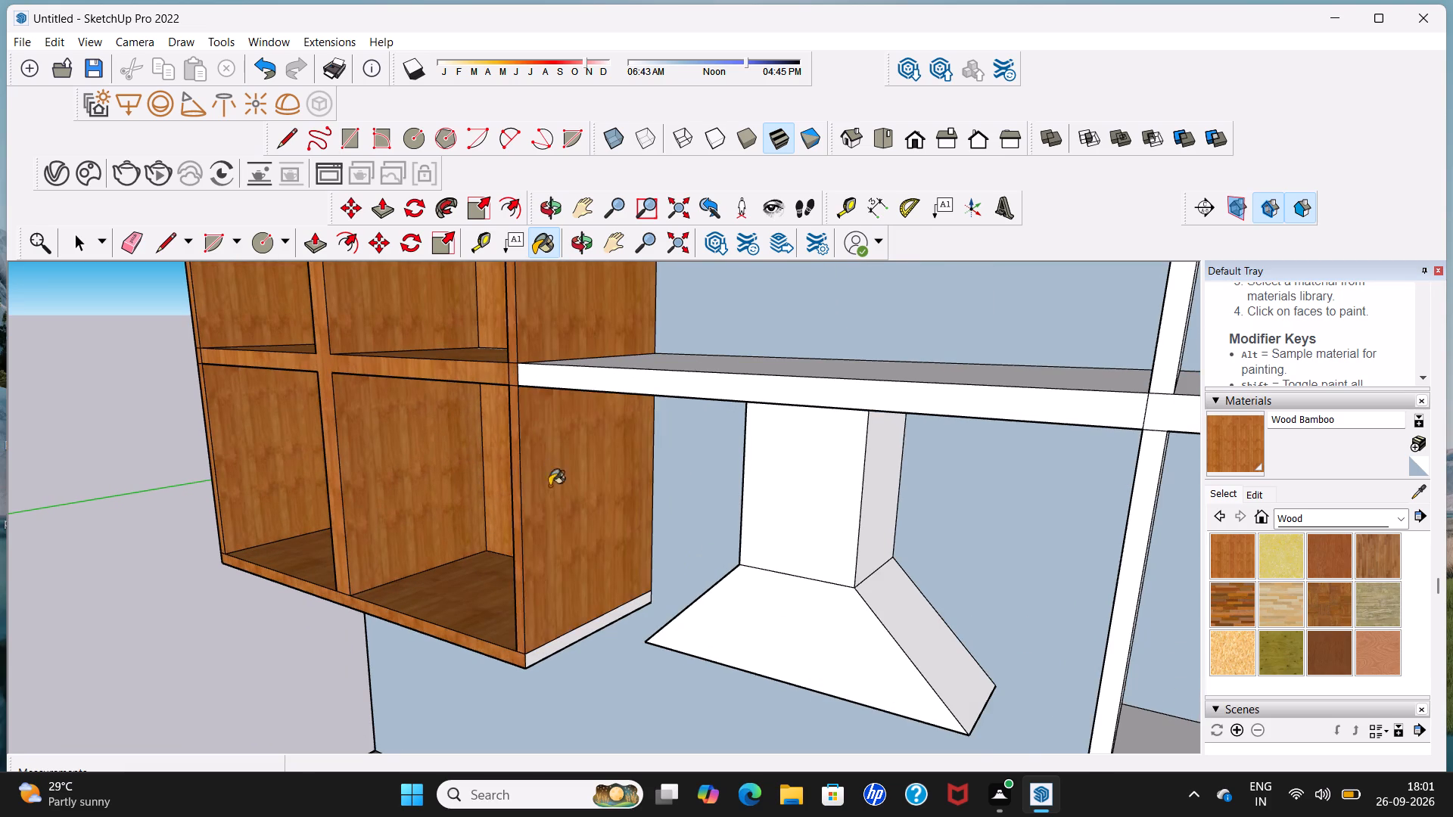
scroll(558, 615, up, 4)
click(558, 652)
scroll(570, 617, down, 6)
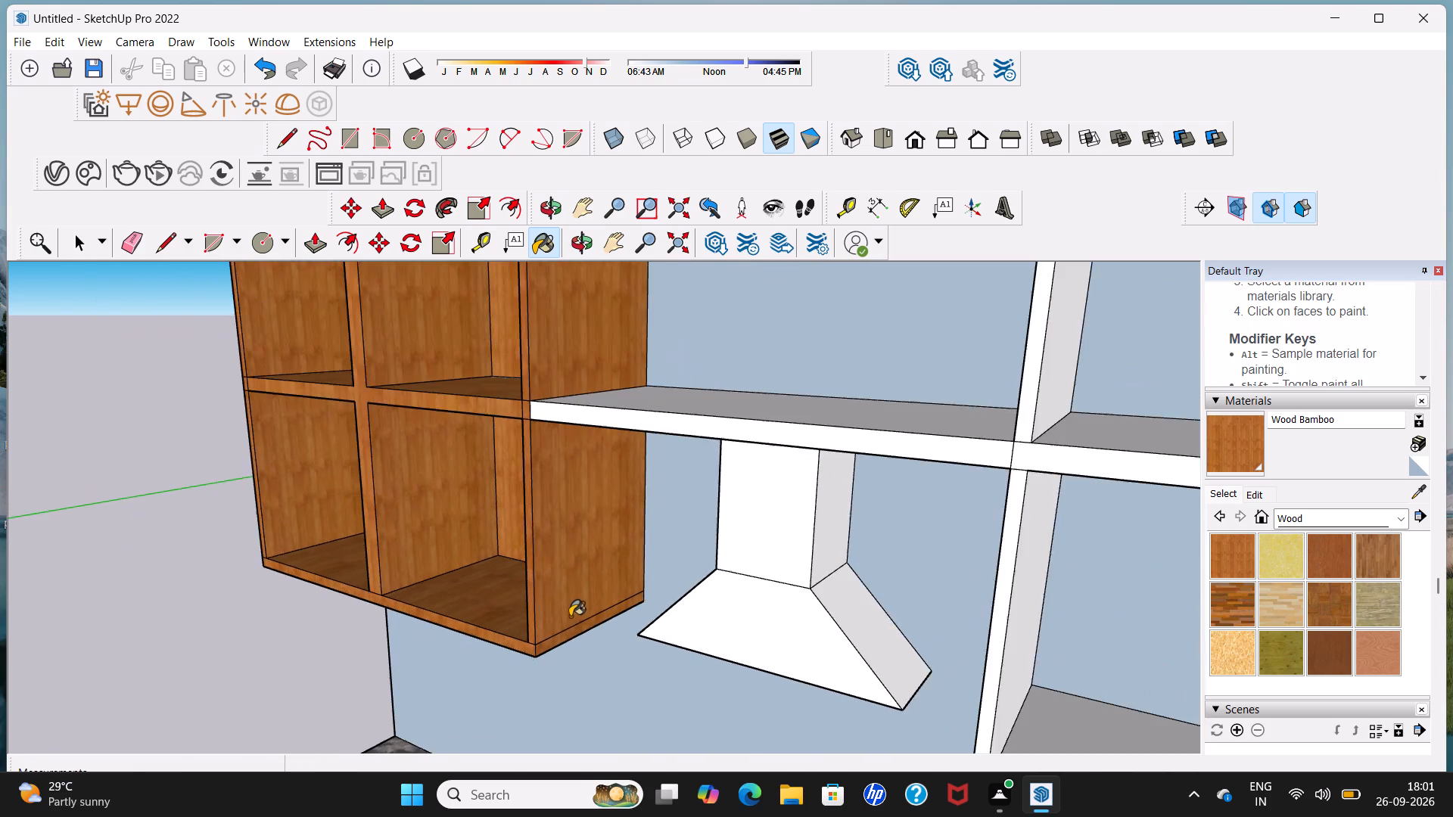
Paint the compartment above the hood with Wood Bamboo: shelf front edge and top, sink-side upright's face and front edge, and ceiling.
scroll(566, 580, down, 4)
click(626, 479)
click(642, 467)
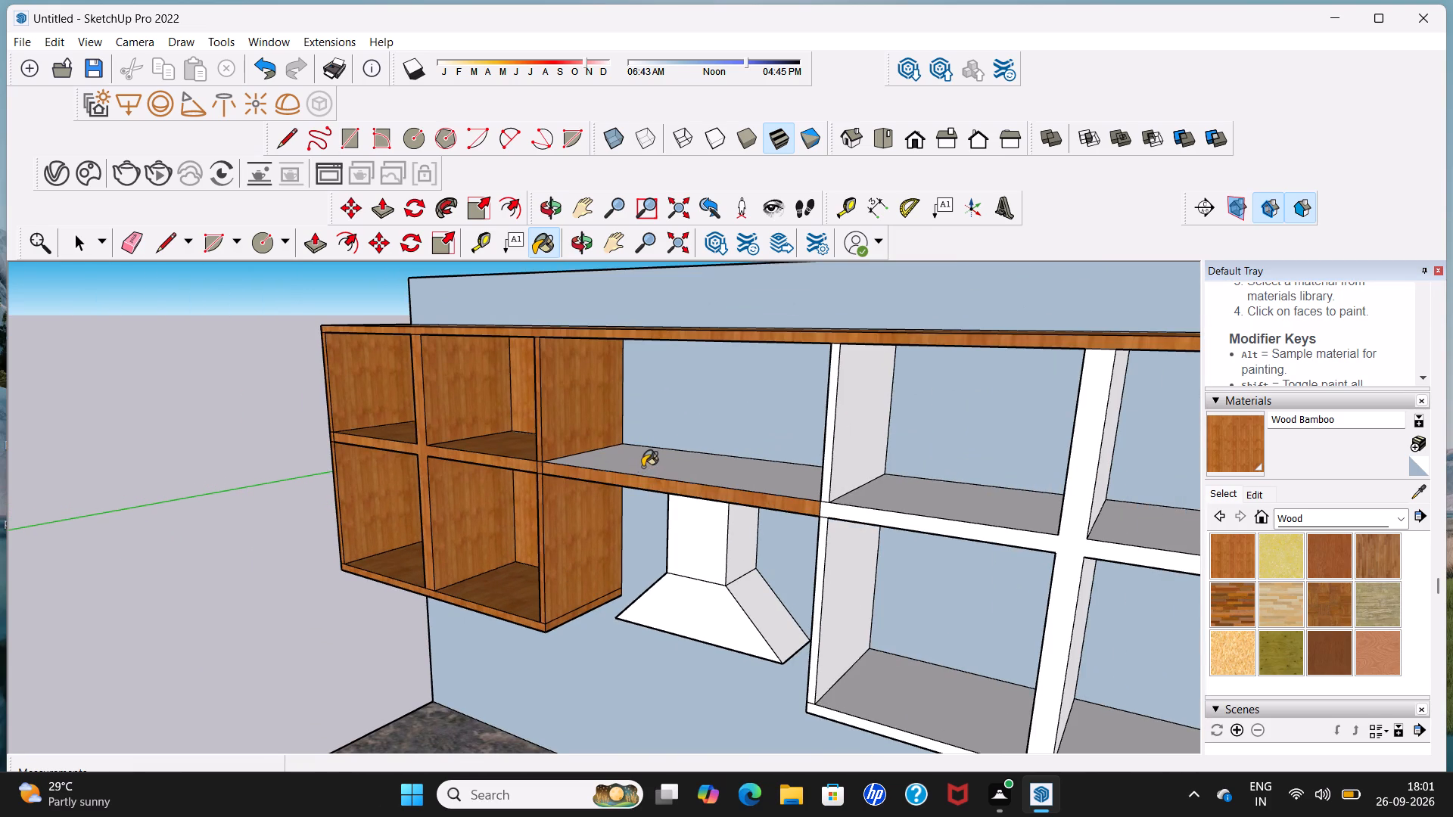
middle_drag(551, 501, 814, 461)
scroll(808, 455, down, 5)
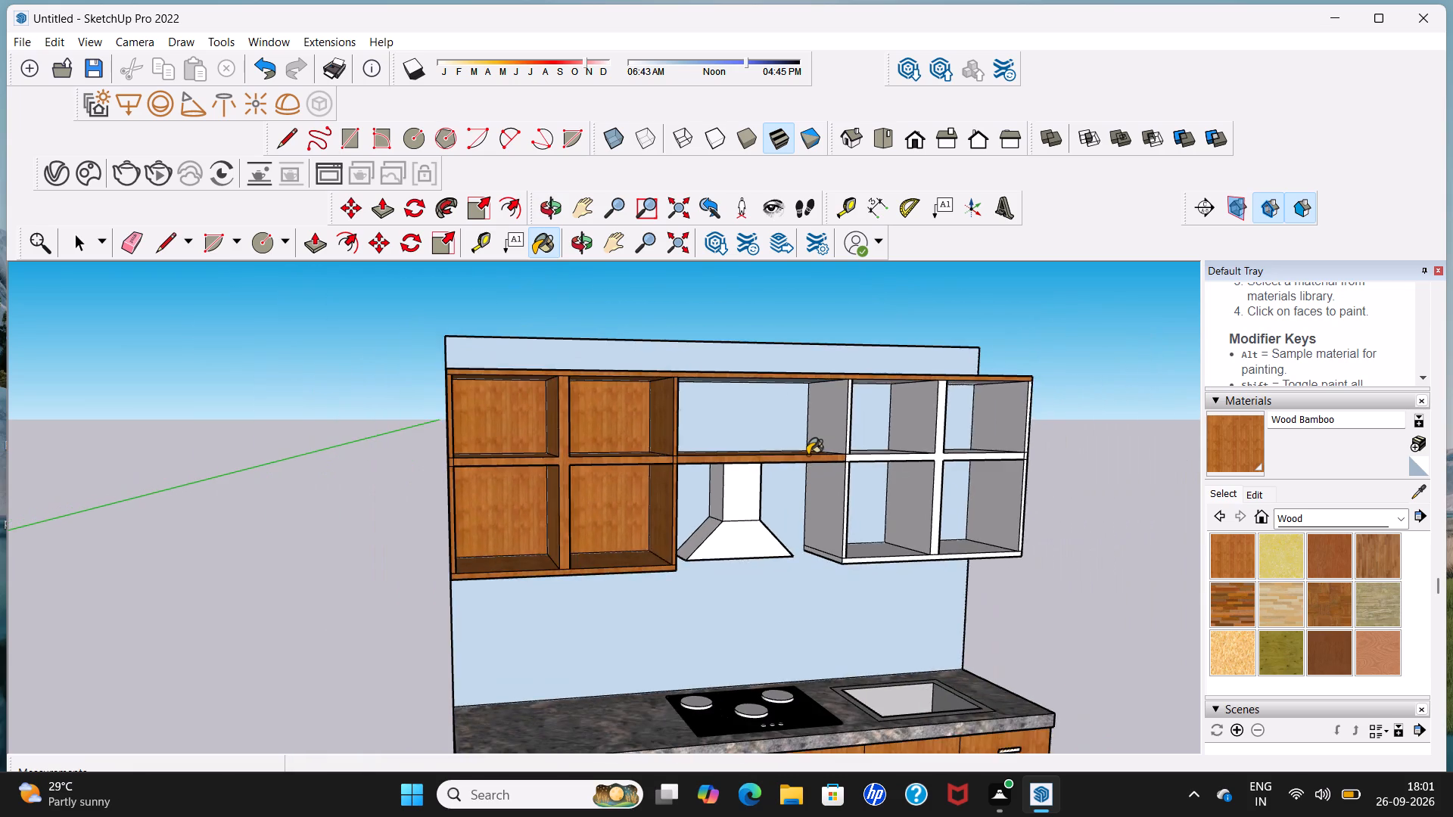
scroll(807, 455, down, 3)
scroll(808, 447, up, 4)
click(824, 431)
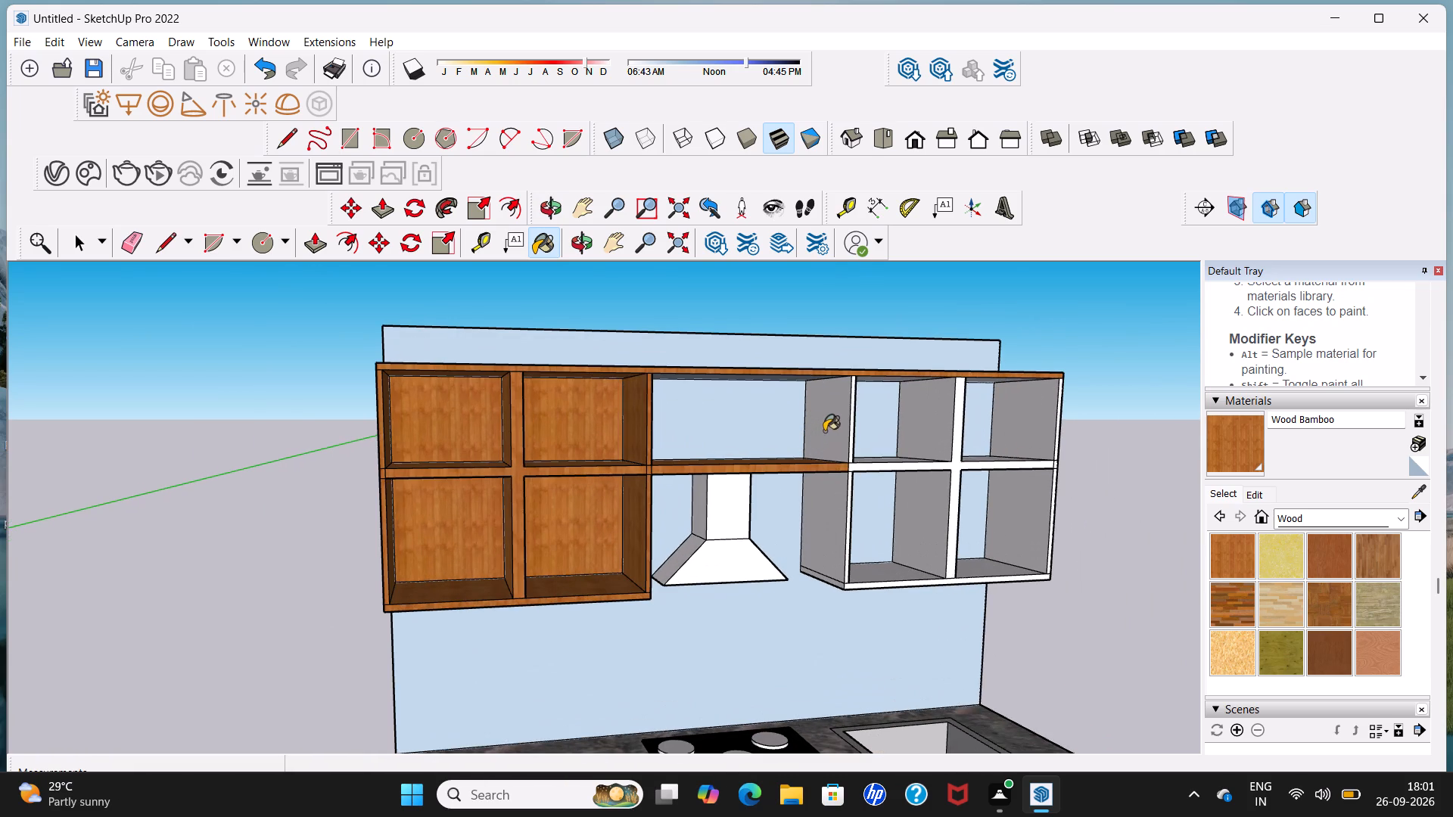
scroll(843, 440, up, 5)
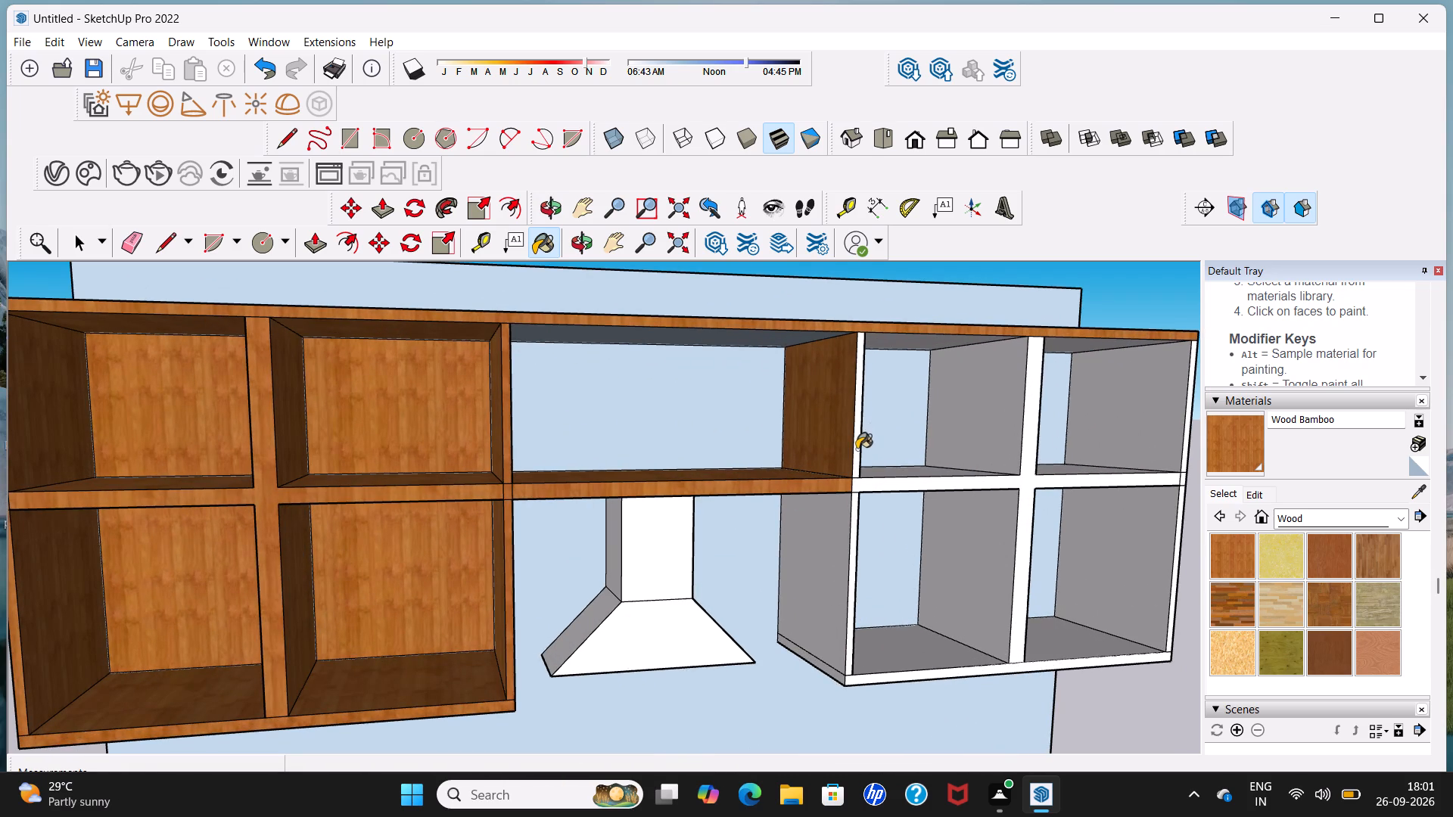
click(857, 449)
click(783, 343)
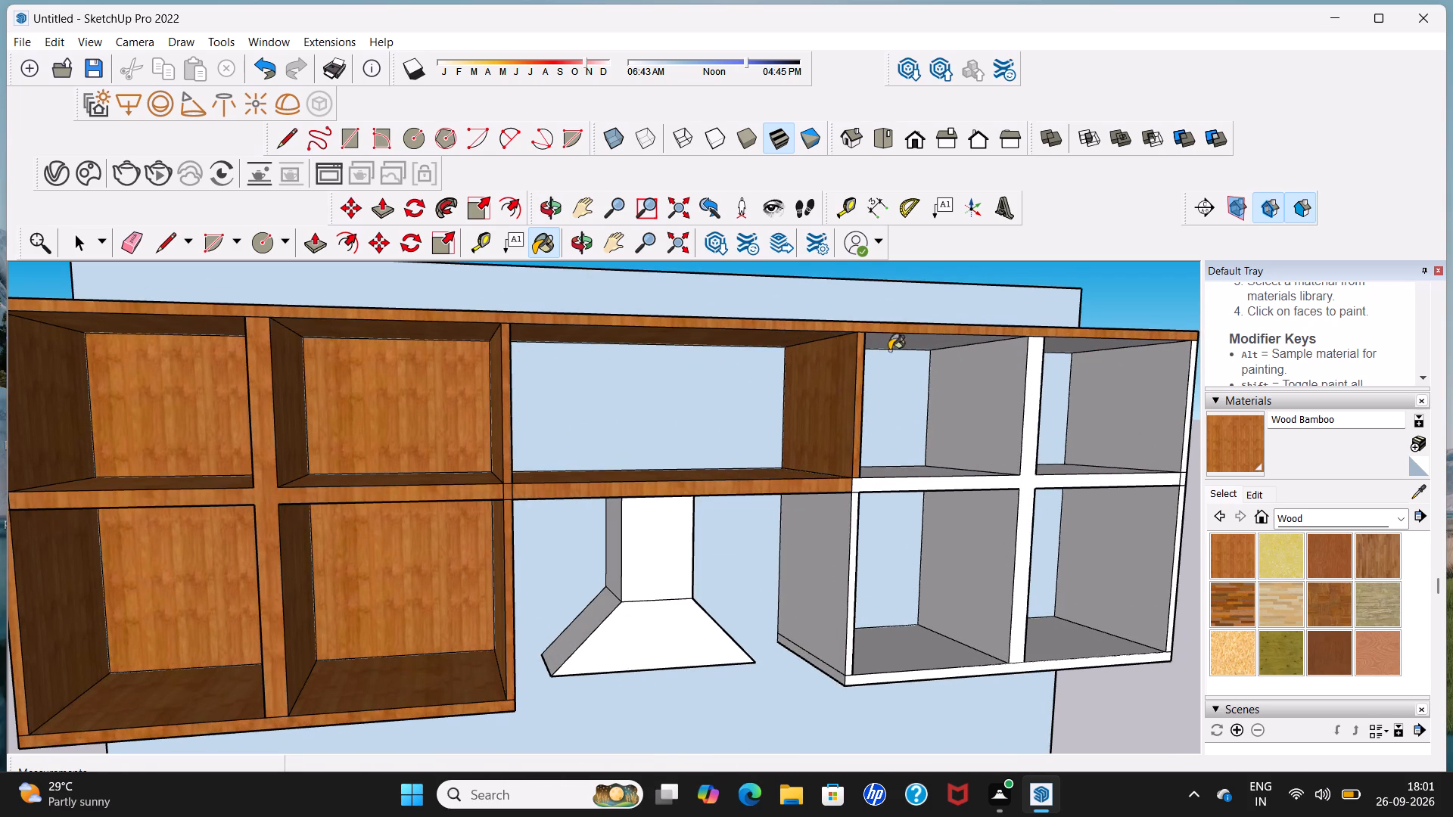
Paint the ceiling, divider face, shelf top and upright's inner face of the upper sink-side compartment nearest the hood with Wood Bamboo.
click(905, 343)
click(979, 385)
click(957, 471)
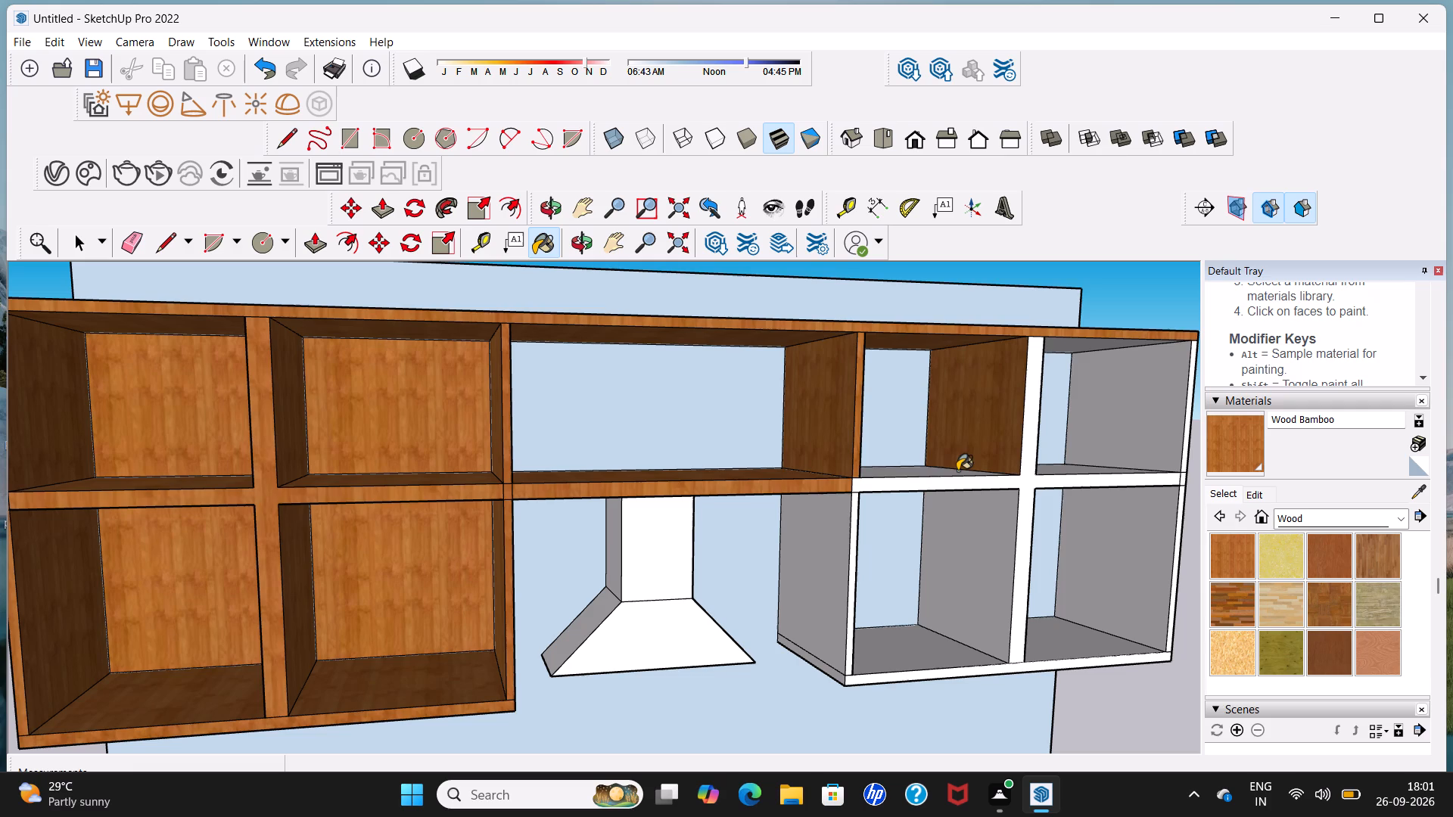
middle_drag(953, 473, 798, 481)
scroll(795, 474, up, 3)
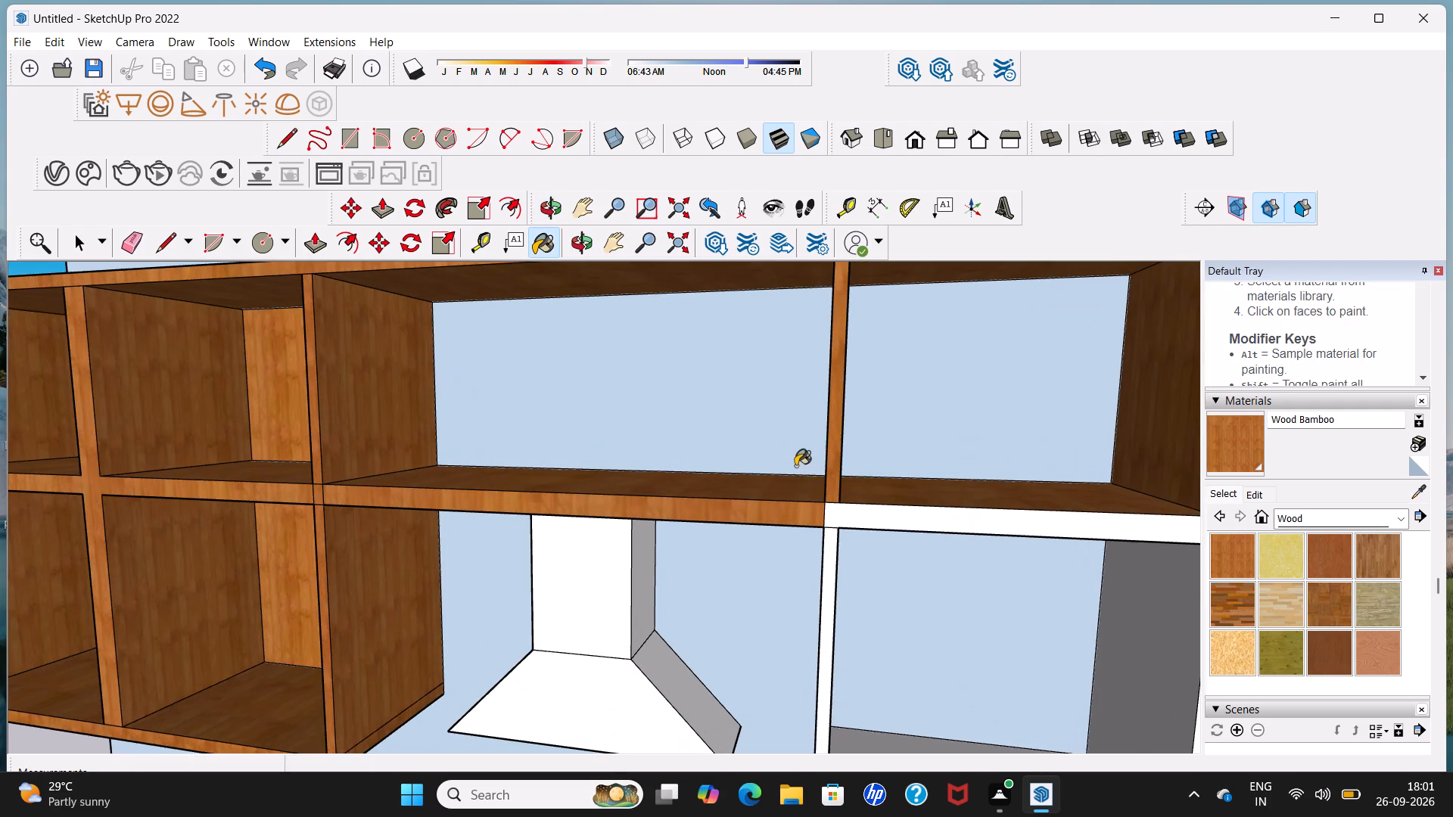
middle_drag(831, 440, 635, 474)
scroll(646, 461, up, 3)
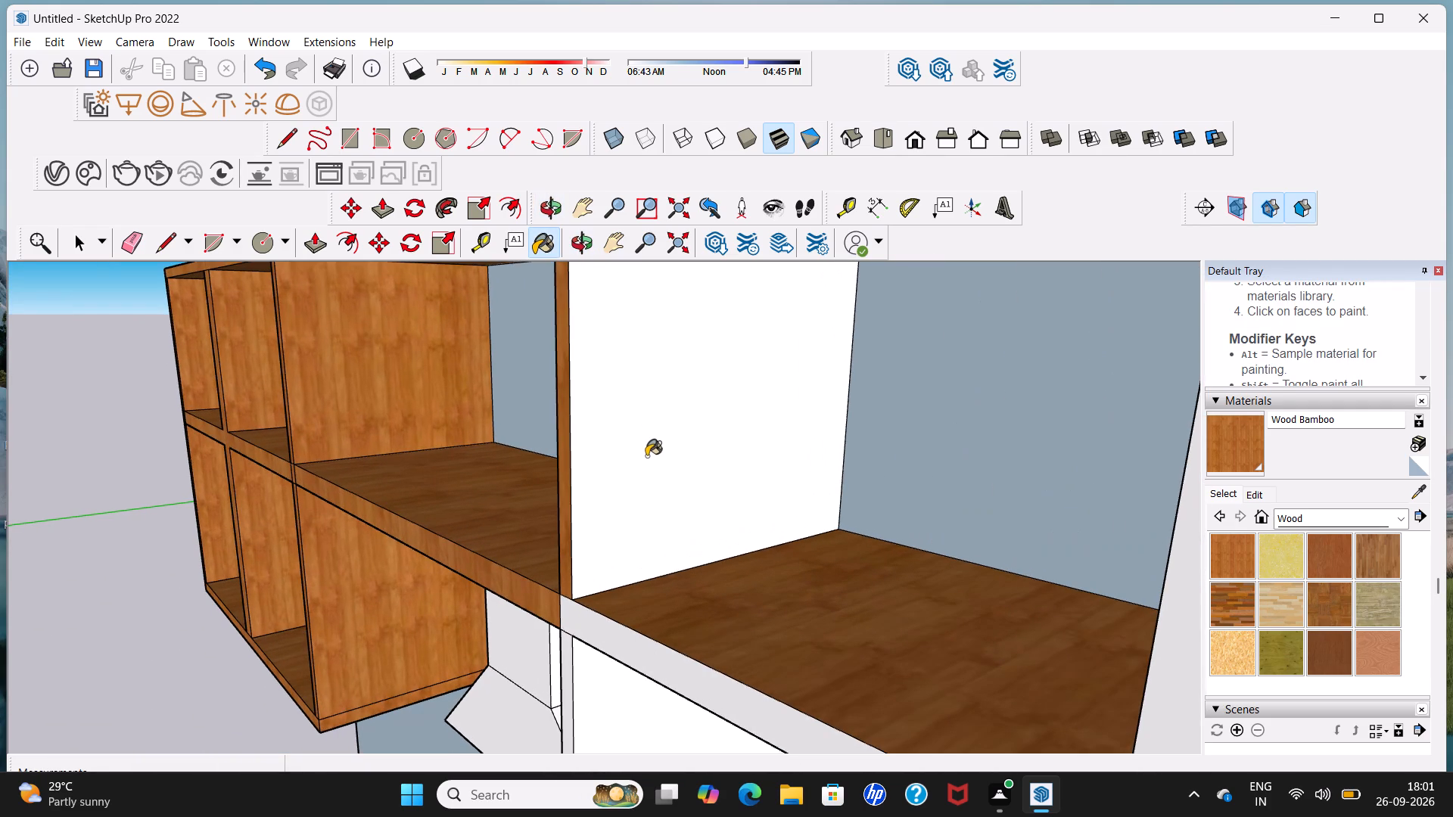
click(646, 456)
Paint the front edges of the sink-side divider and middle shelf with Wood Bamboo.
scroll(646, 456, down, 17)
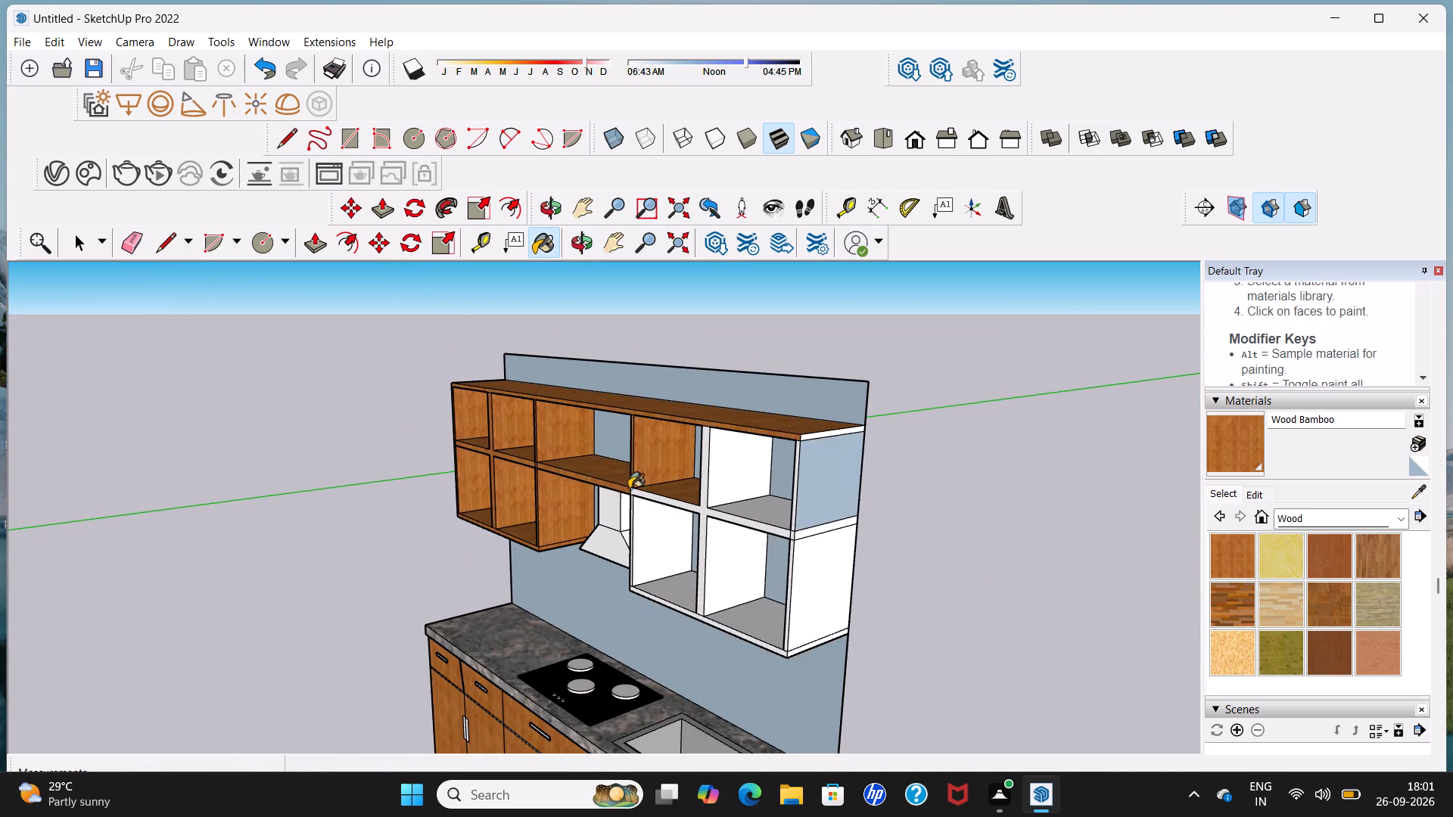
middle_drag(627, 489, 810, 446)
scroll(813, 461, up, 4)
click(768, 487)
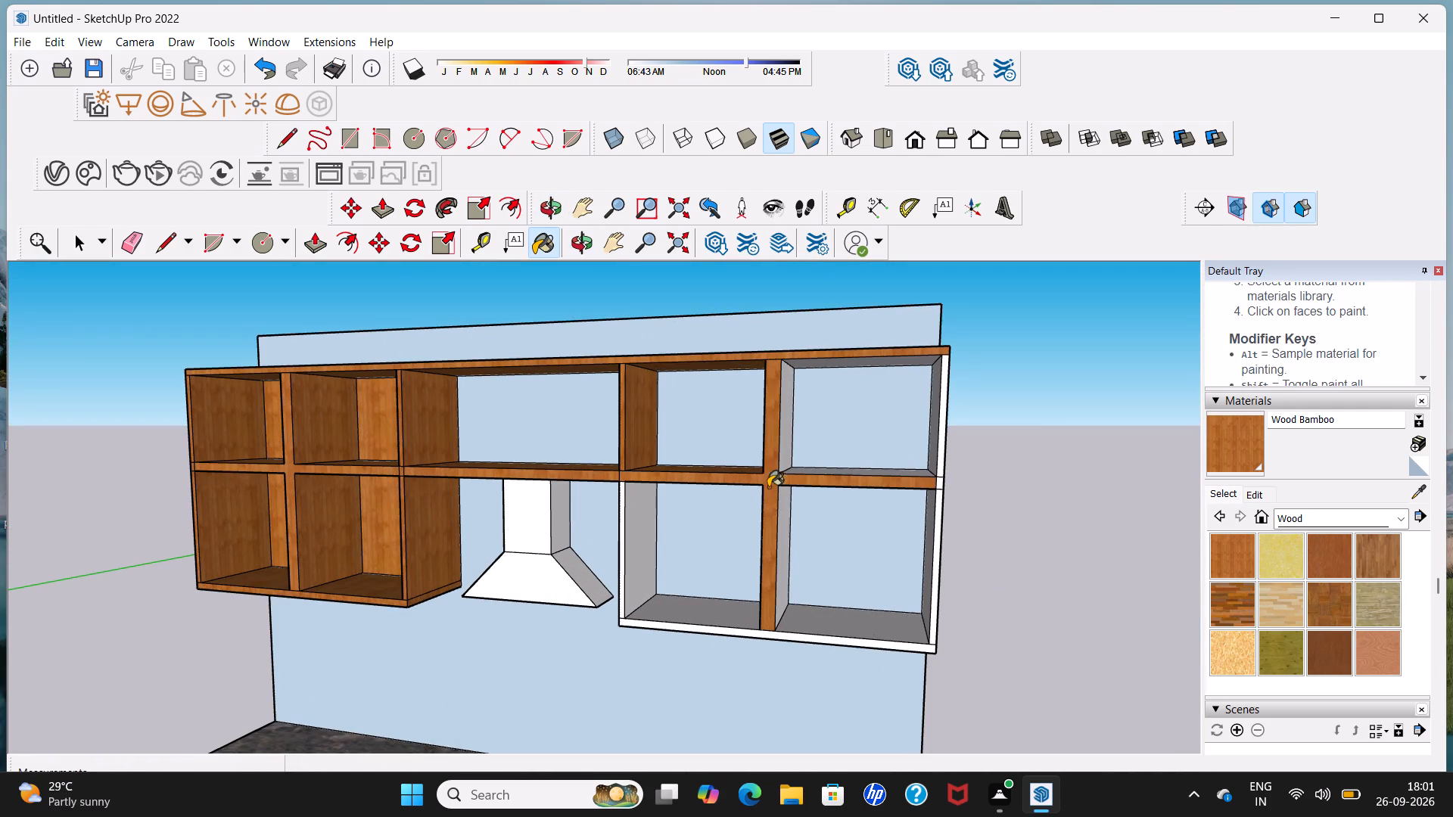
Paint the divider face, outer side's inner face and its front edge at the upper outermost sink-side compartment with Wood Bamboo.
middle_drag(798, 459, 731, 459)
scroll(752, 440, up, 3)
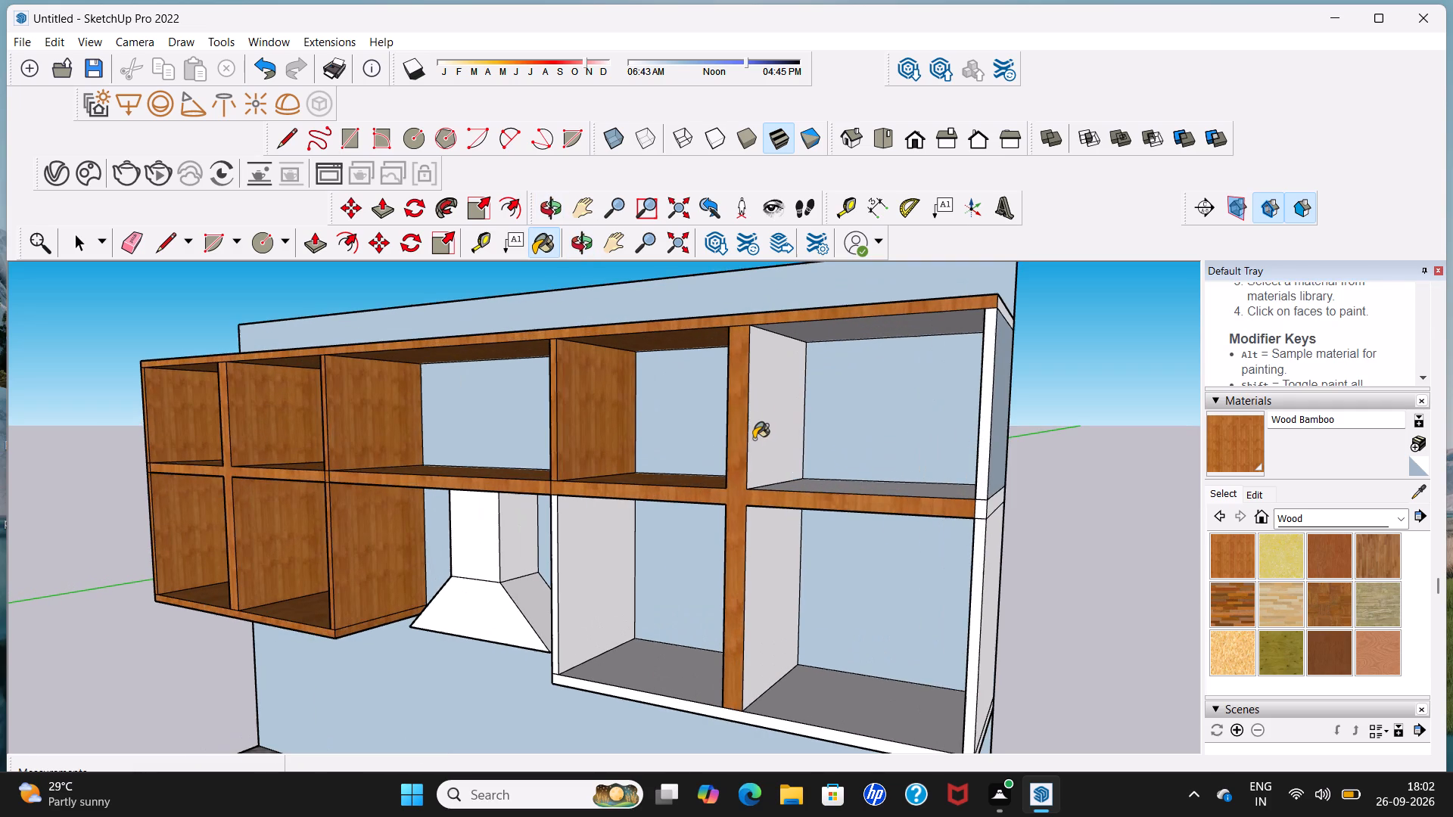
click(754, 439)
middle_drag(767, 437, 1005, 419)
scroll(1006, 418, up, 3)
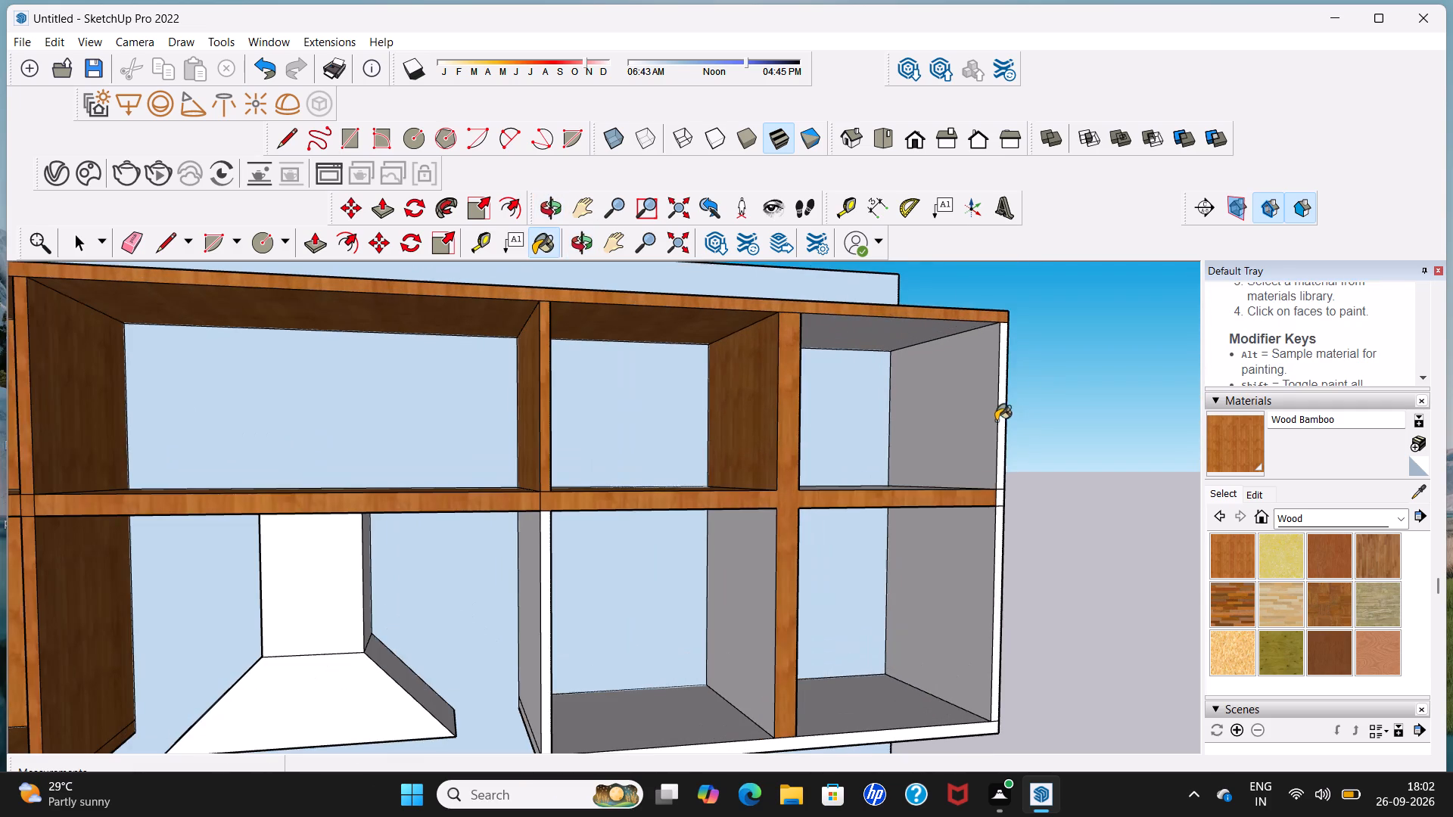
click(991, 421)
click(1000, 426)
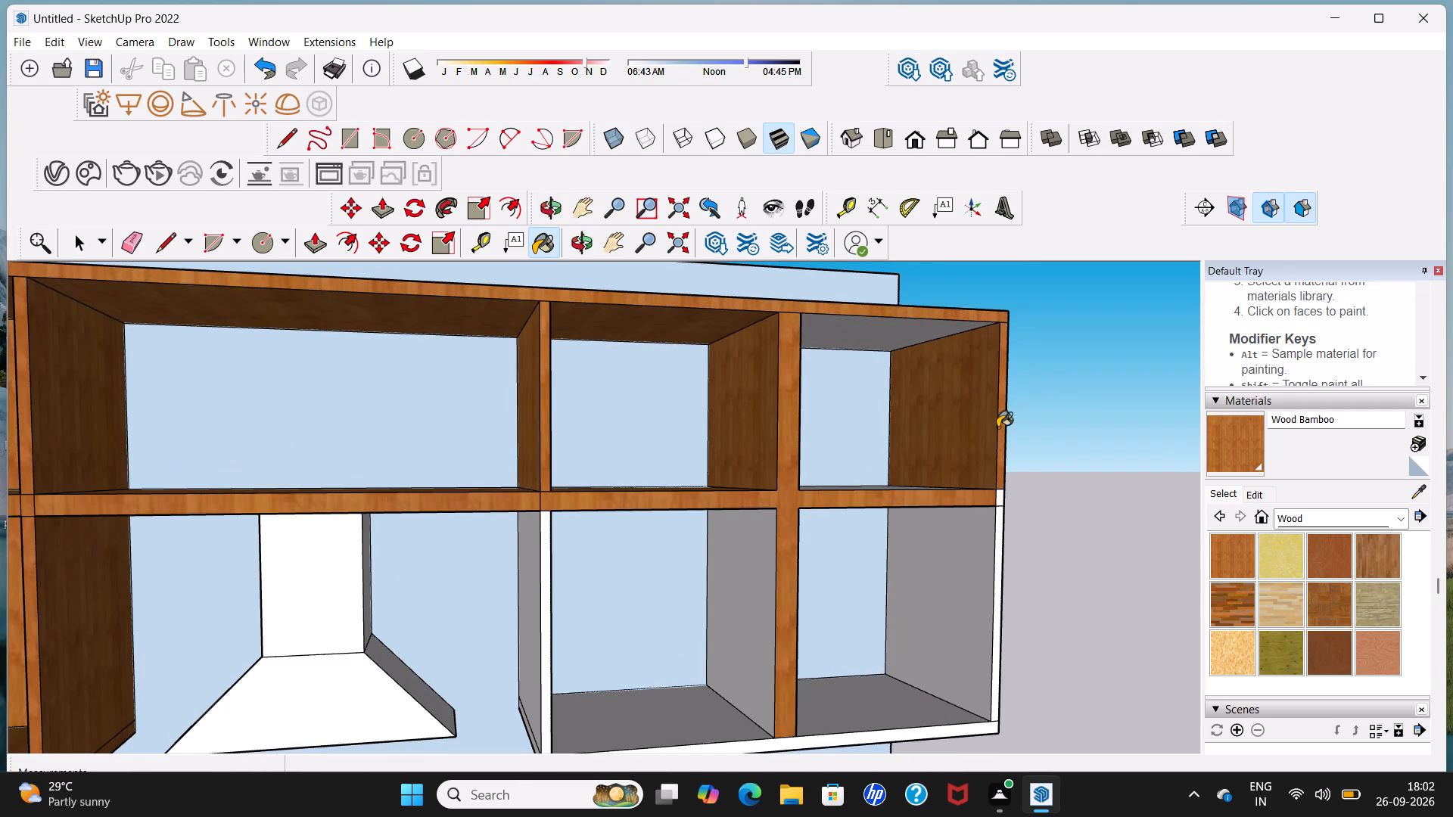
Paint the sink-side bottom board's front edge and end, and the lower upright's front edge and hood-facing side, with Wood Bamboo.
scroll(954, 441, down, 5)
scroll(830, 620, up, 3)
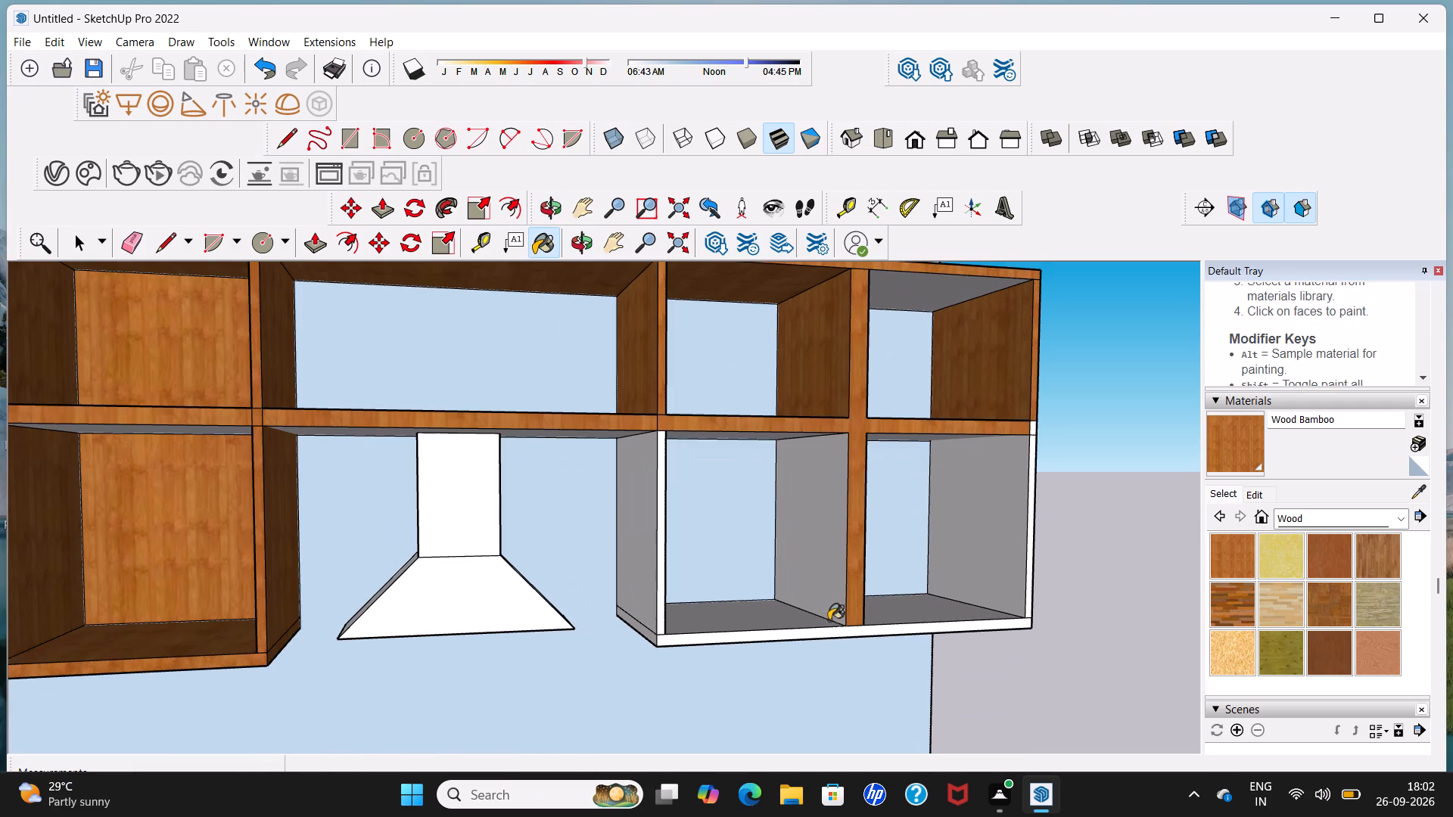
click(820, 634)
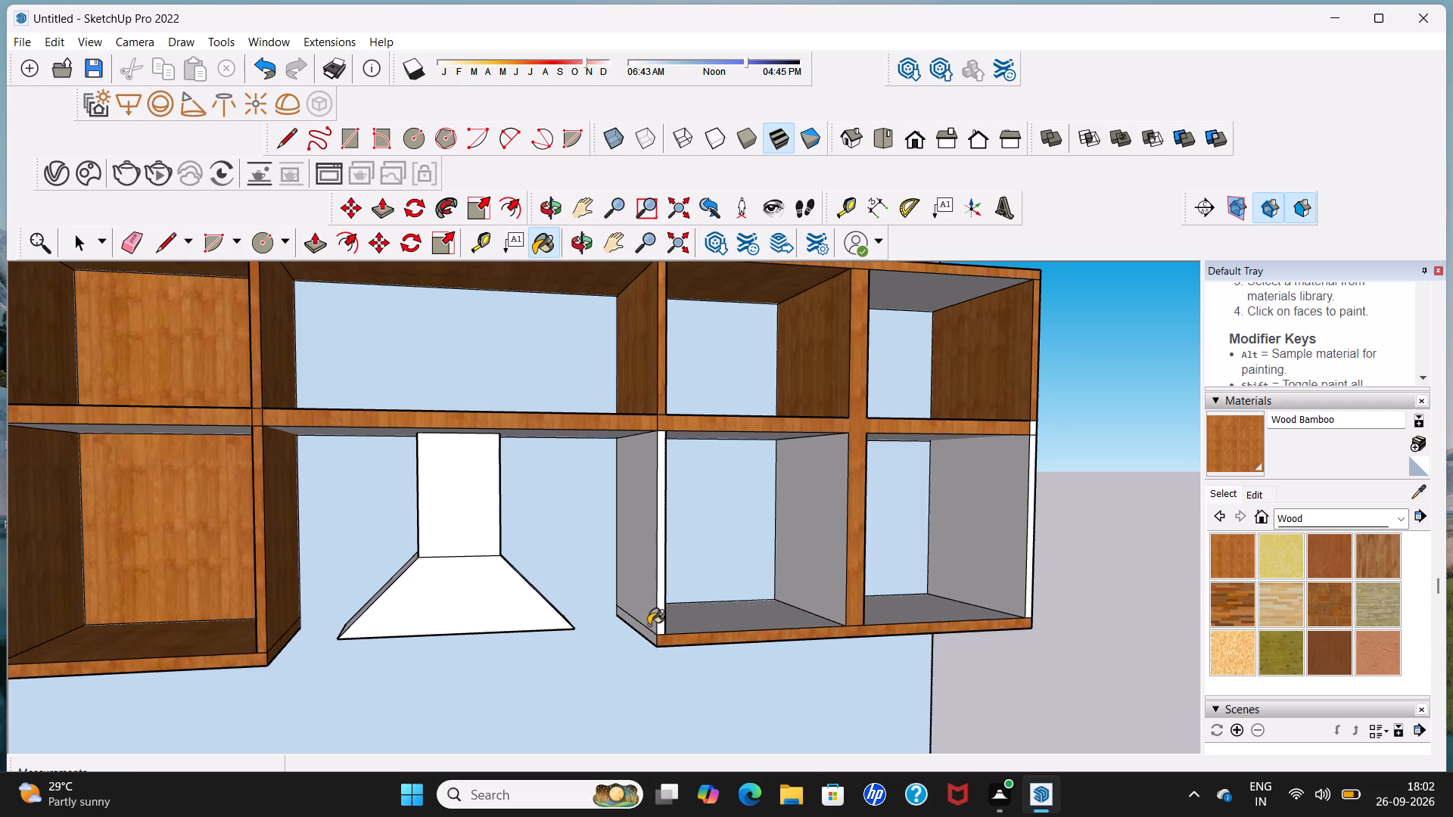
click(661, 614)
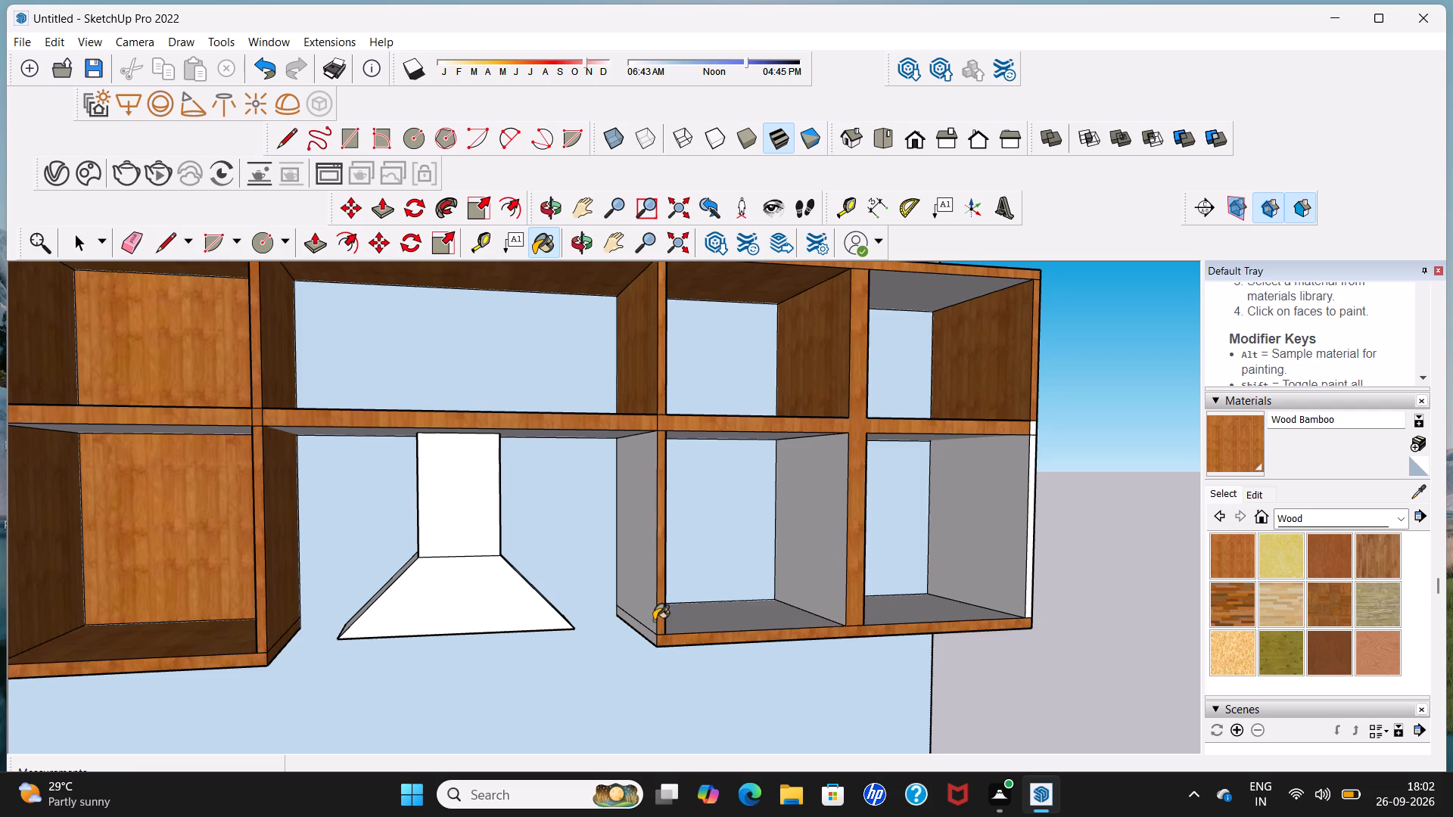
click(649, 635)
click(655, 610)
Paint the sink-side outer panel's lower front edge and its middle-shelf junction with Wood Bamboo.
scroll(656, 602, down, 5)
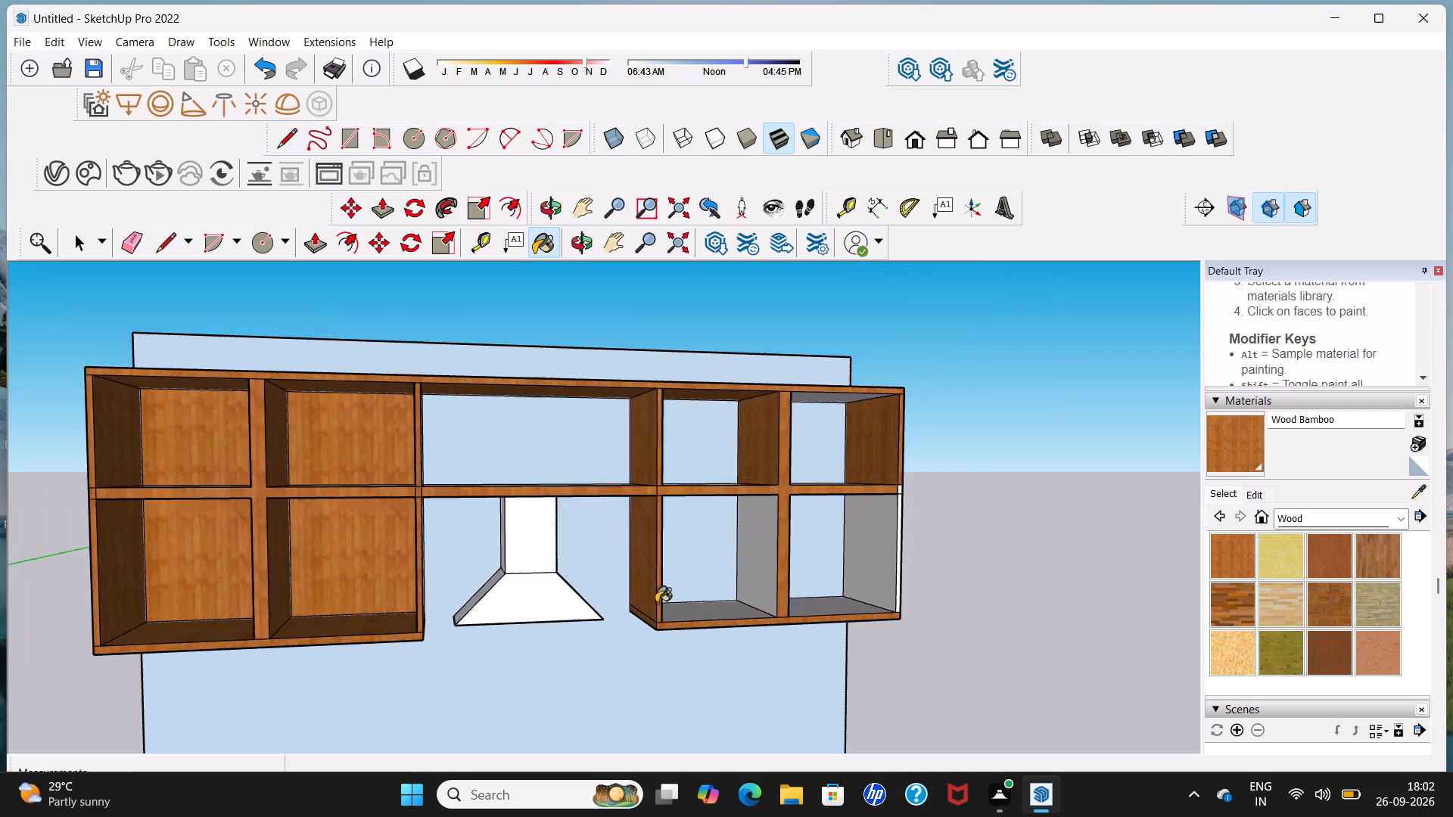
scroll(656, 603, down, 4)
scroll(833, 573, up, 7)
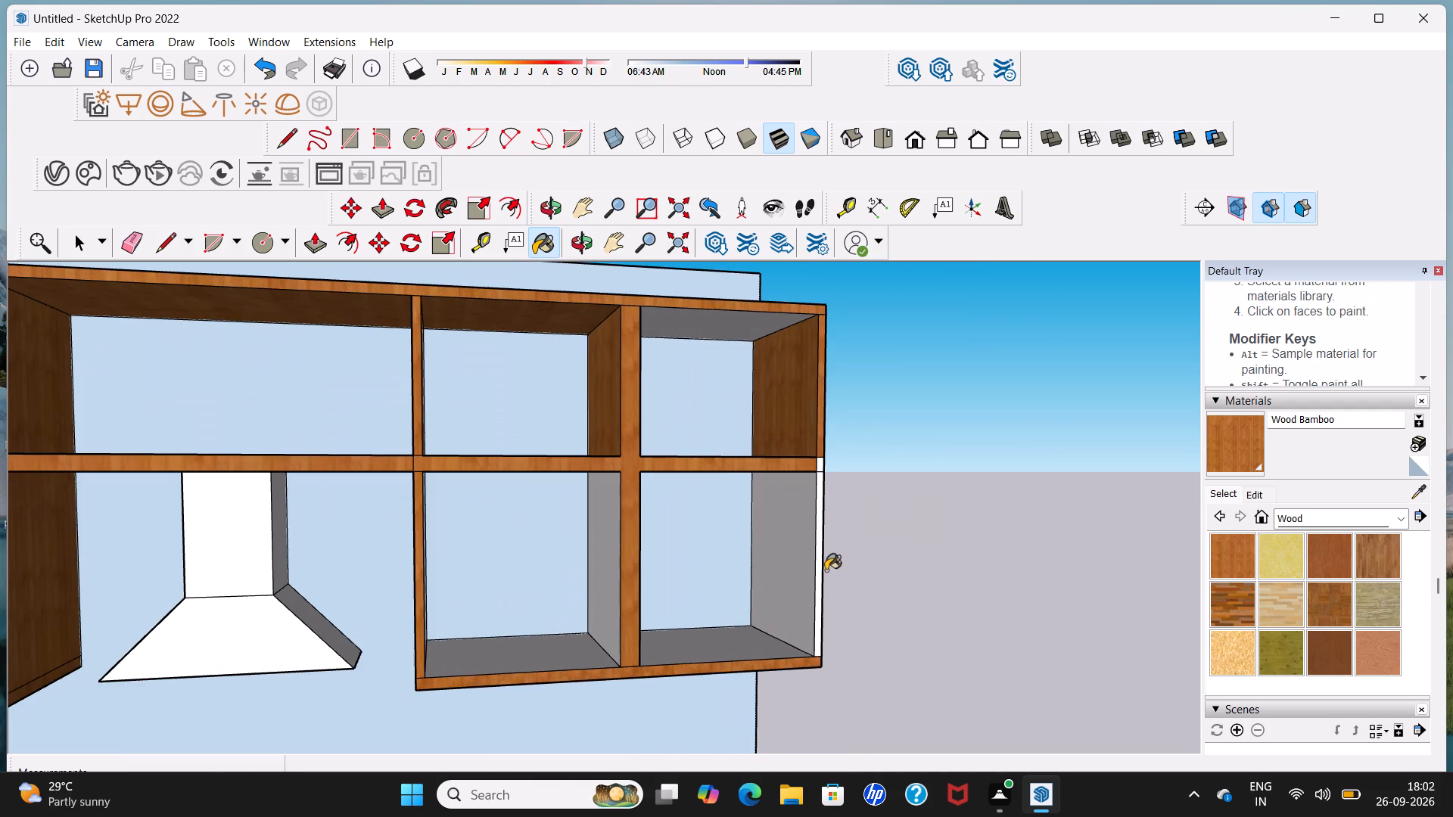
click(820, 575)
scroll(809, 456, up, 3)
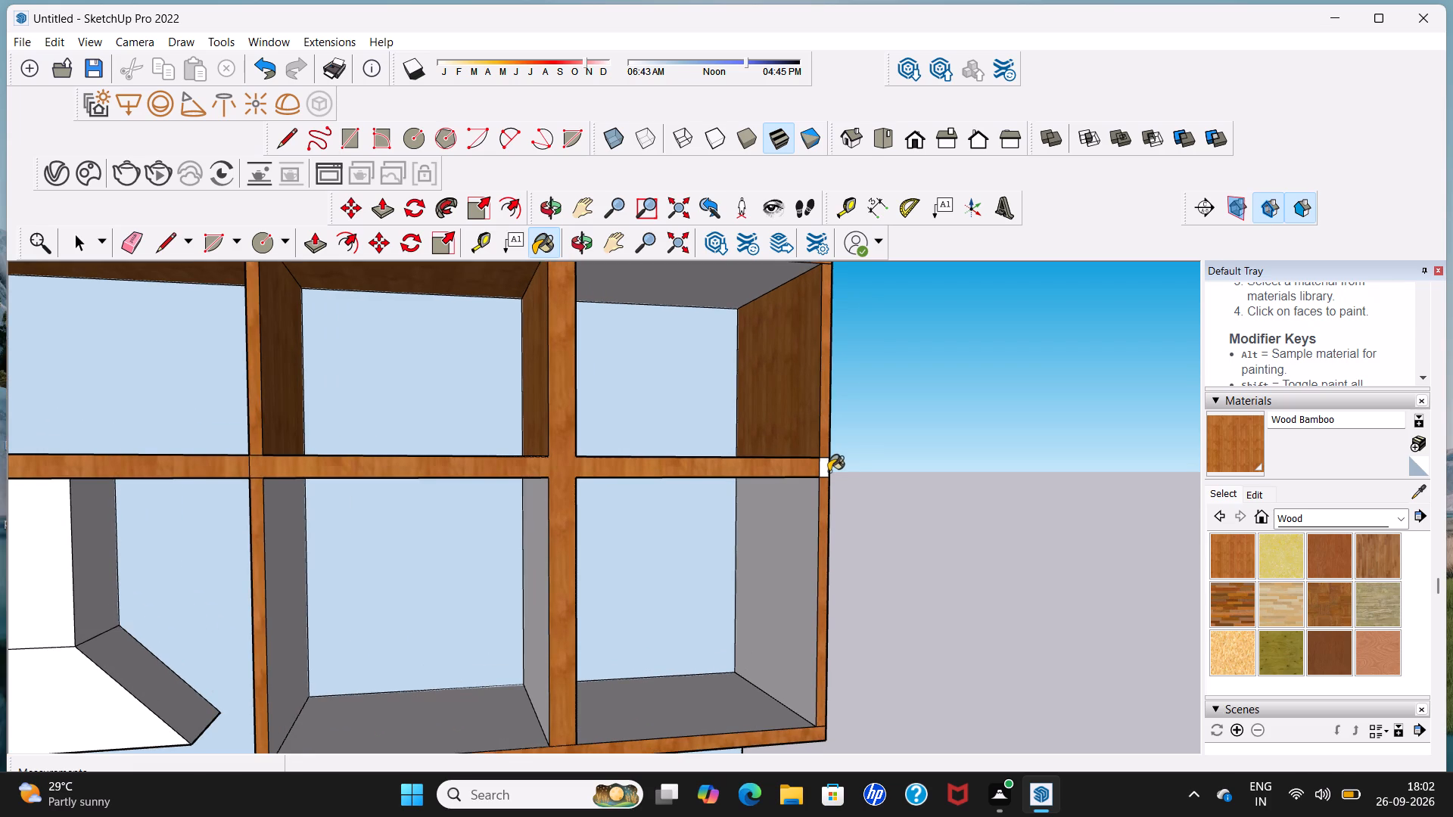
click(825, 473)
Paint the lower sink-side compartments' floors, outer side's inner face, outward divider face and upright's inner face with Wood Bamboo.
scroll(803, 495, down, 2)
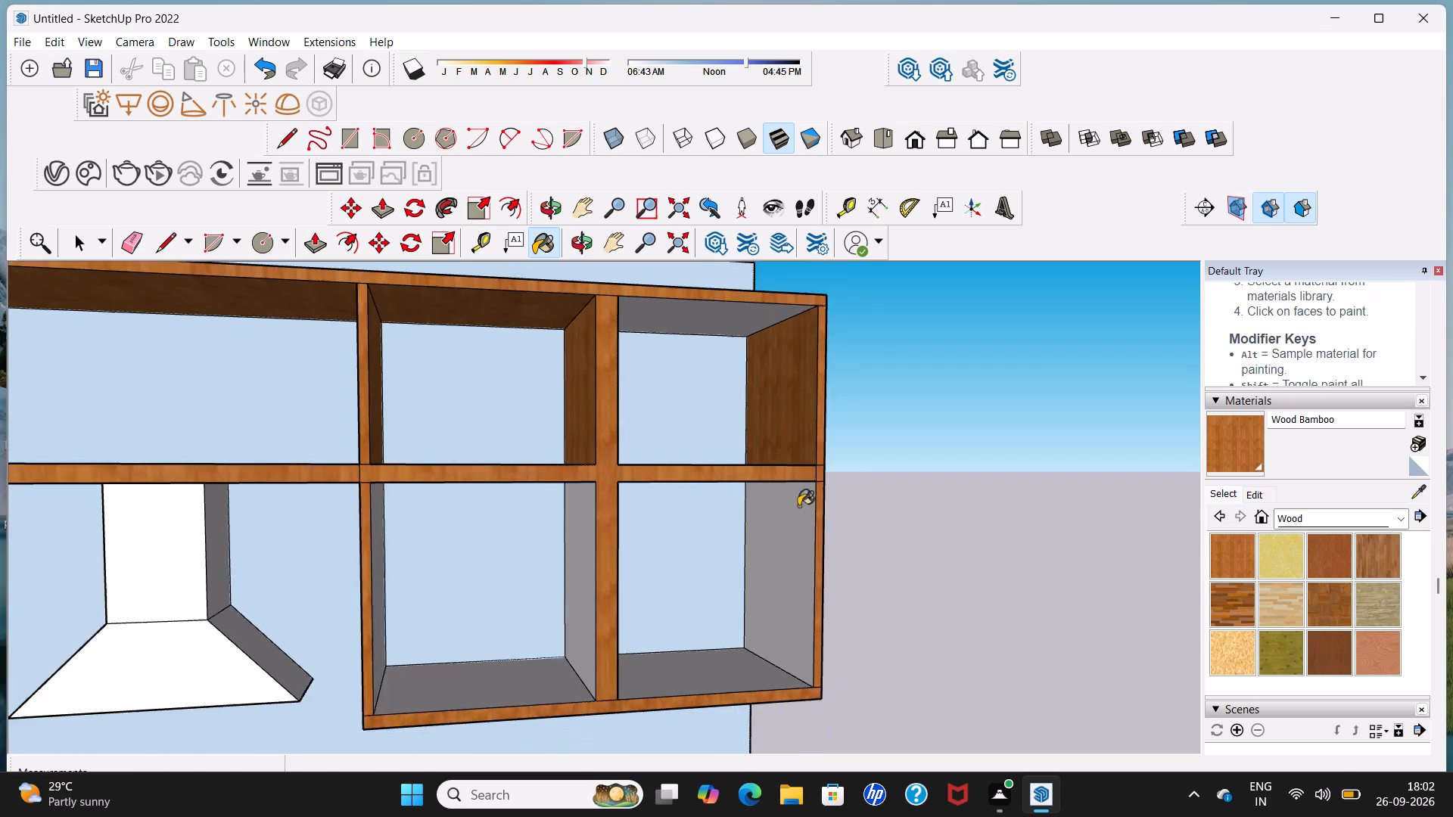
scroll(798, 506, down, 1)
click(789, 543)
middle_drag(776, 554, 679, 584)
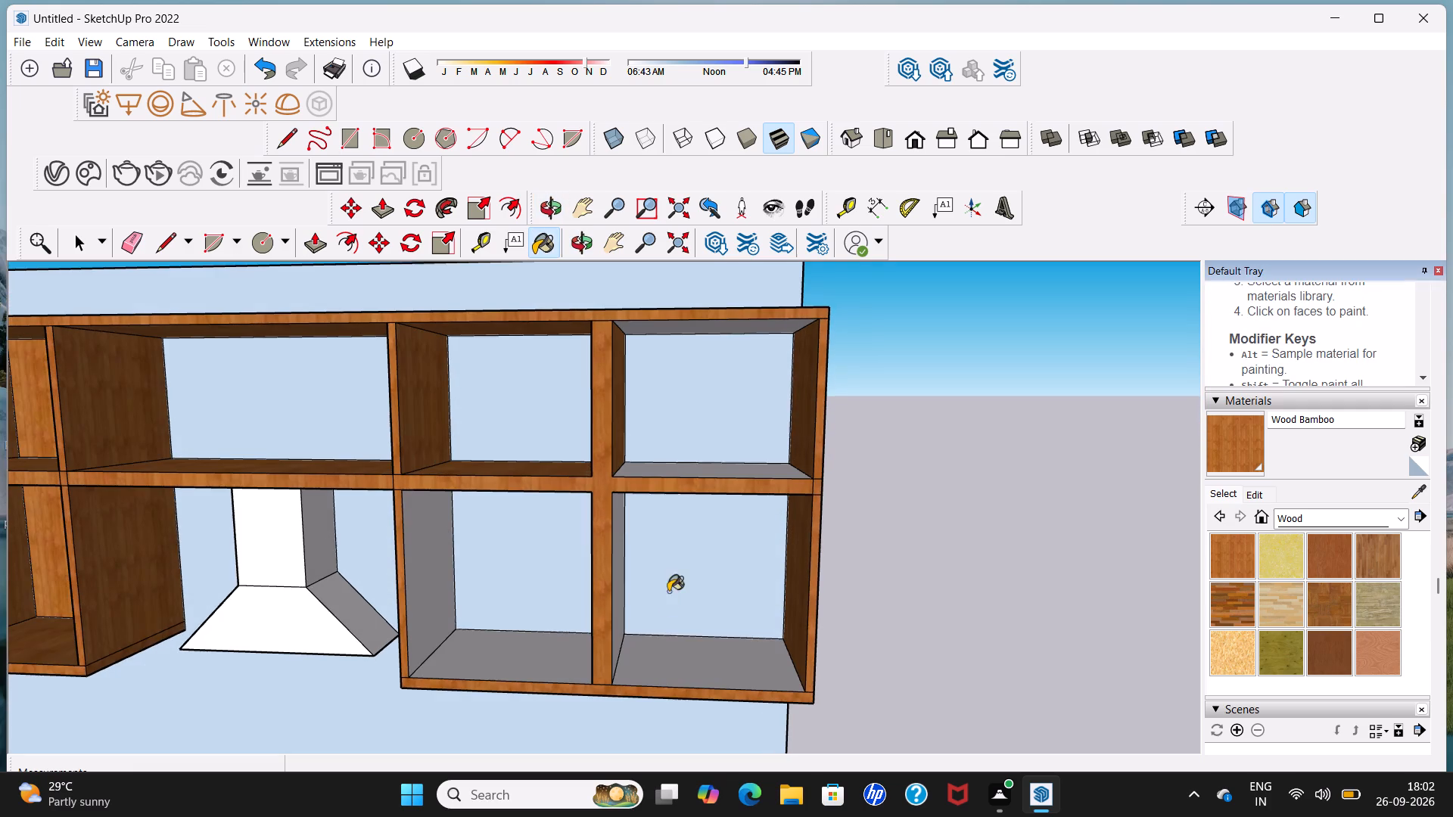
click(677, 663)
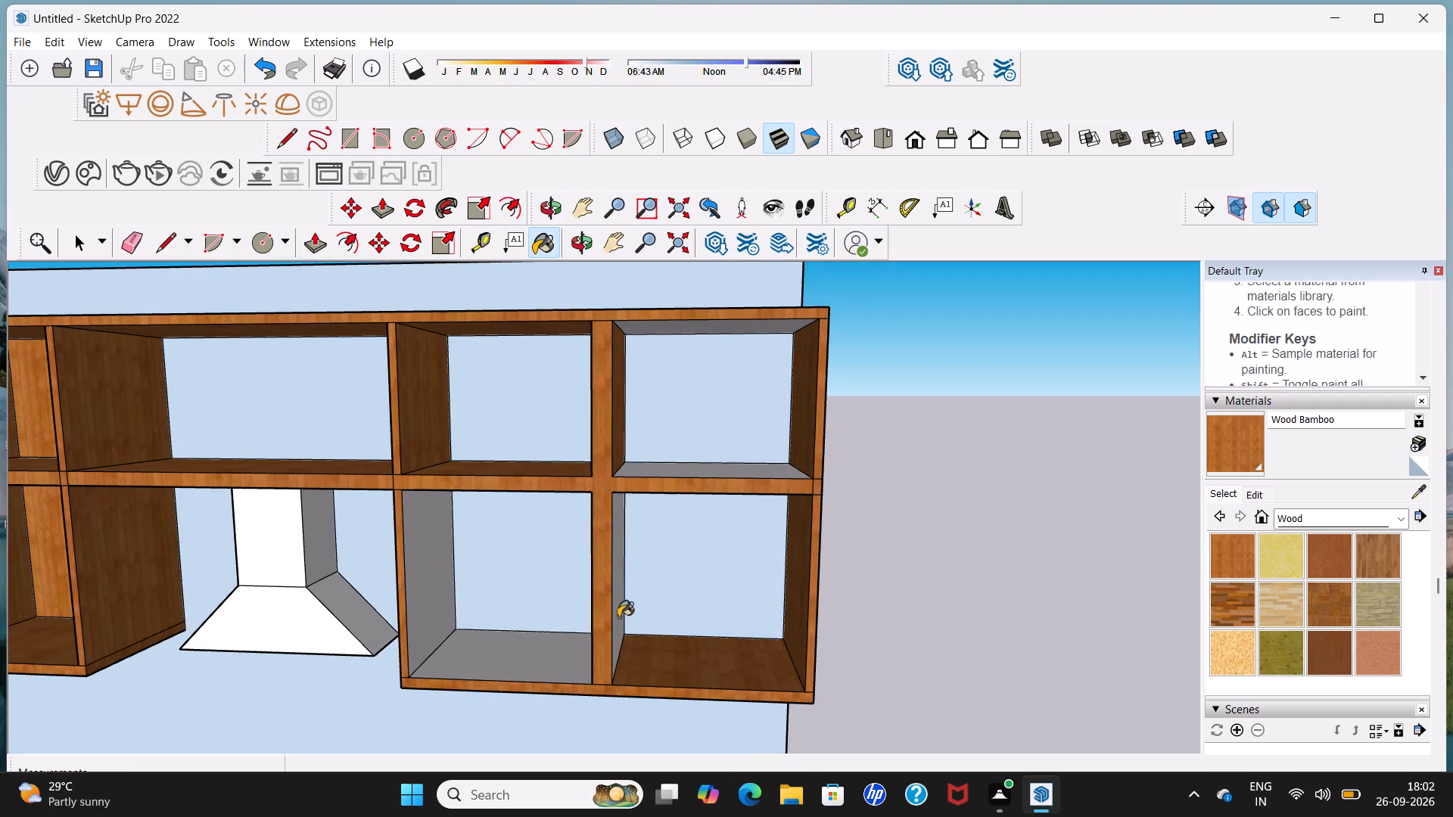
click(617, 615)
click(541, 661)
click(417, 589)
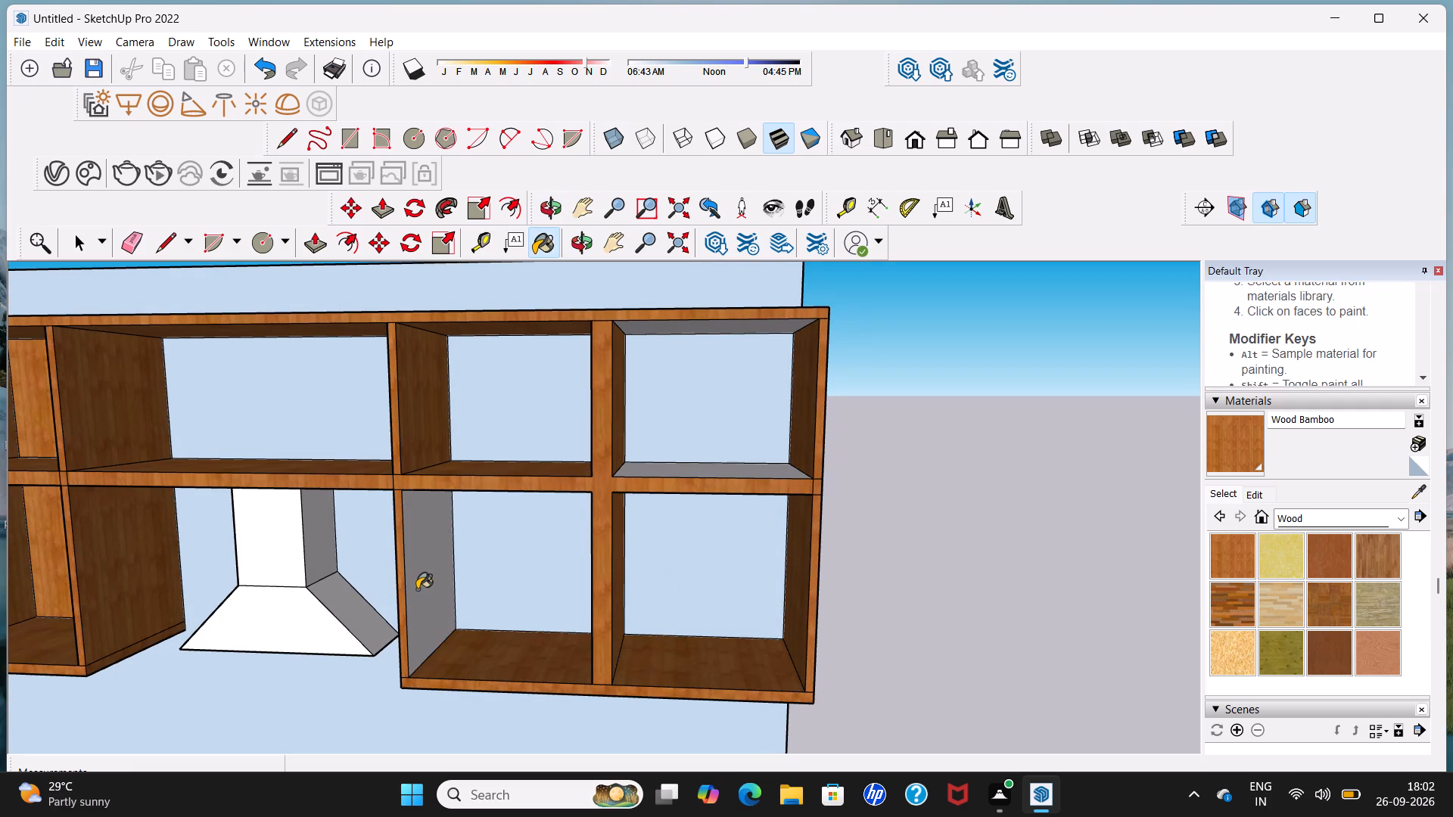
Paint the shelf top and ceiling of the upper outermost sink-side compartment with Wood Bamboo.
click(659, 472)
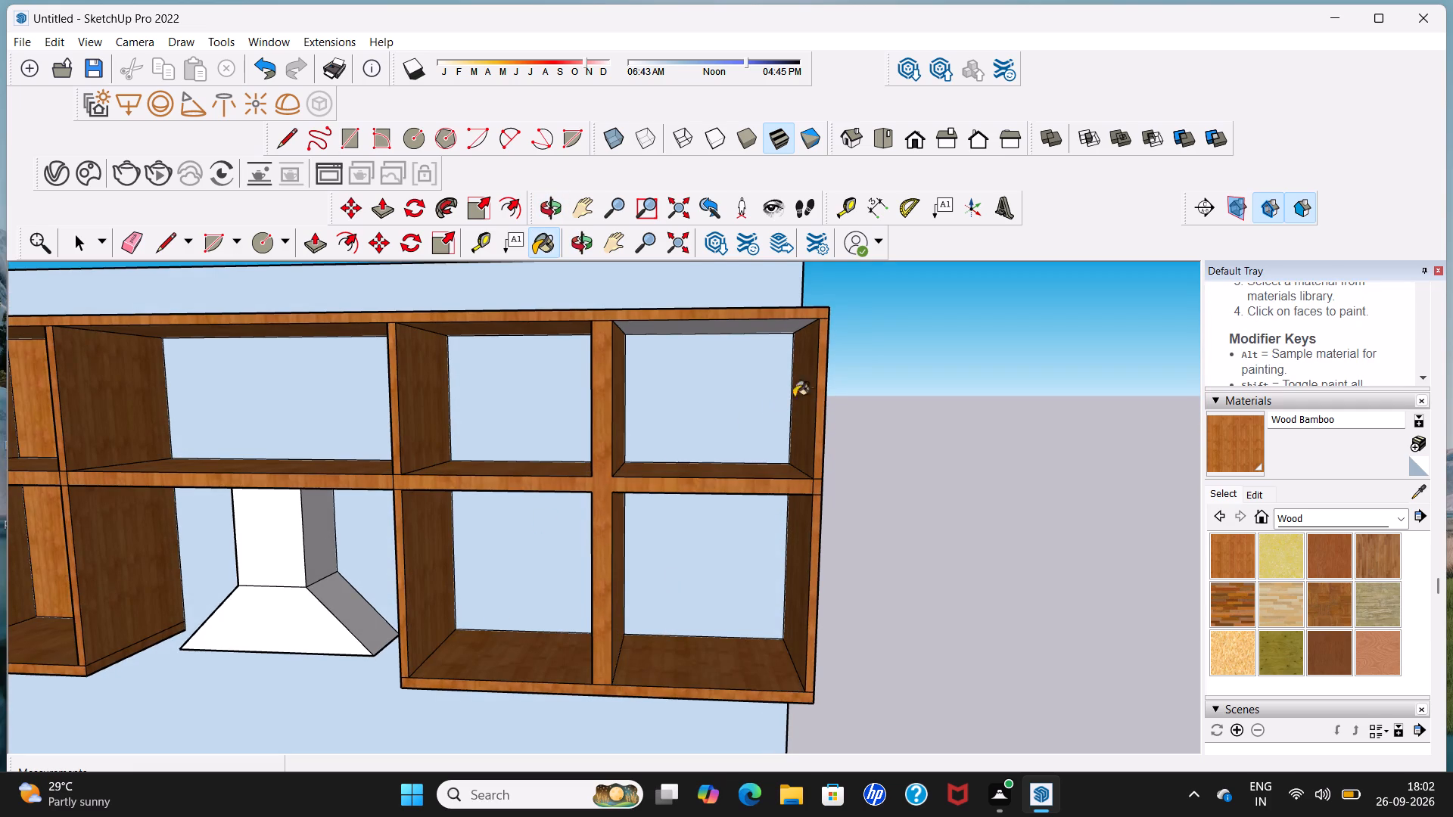
click(786, 329)
Paint the ceilings of both lower sink-side compartments and the shelf underside above the hood with Wood Bamboo.
middle_drag(758, 508, 735, 467)
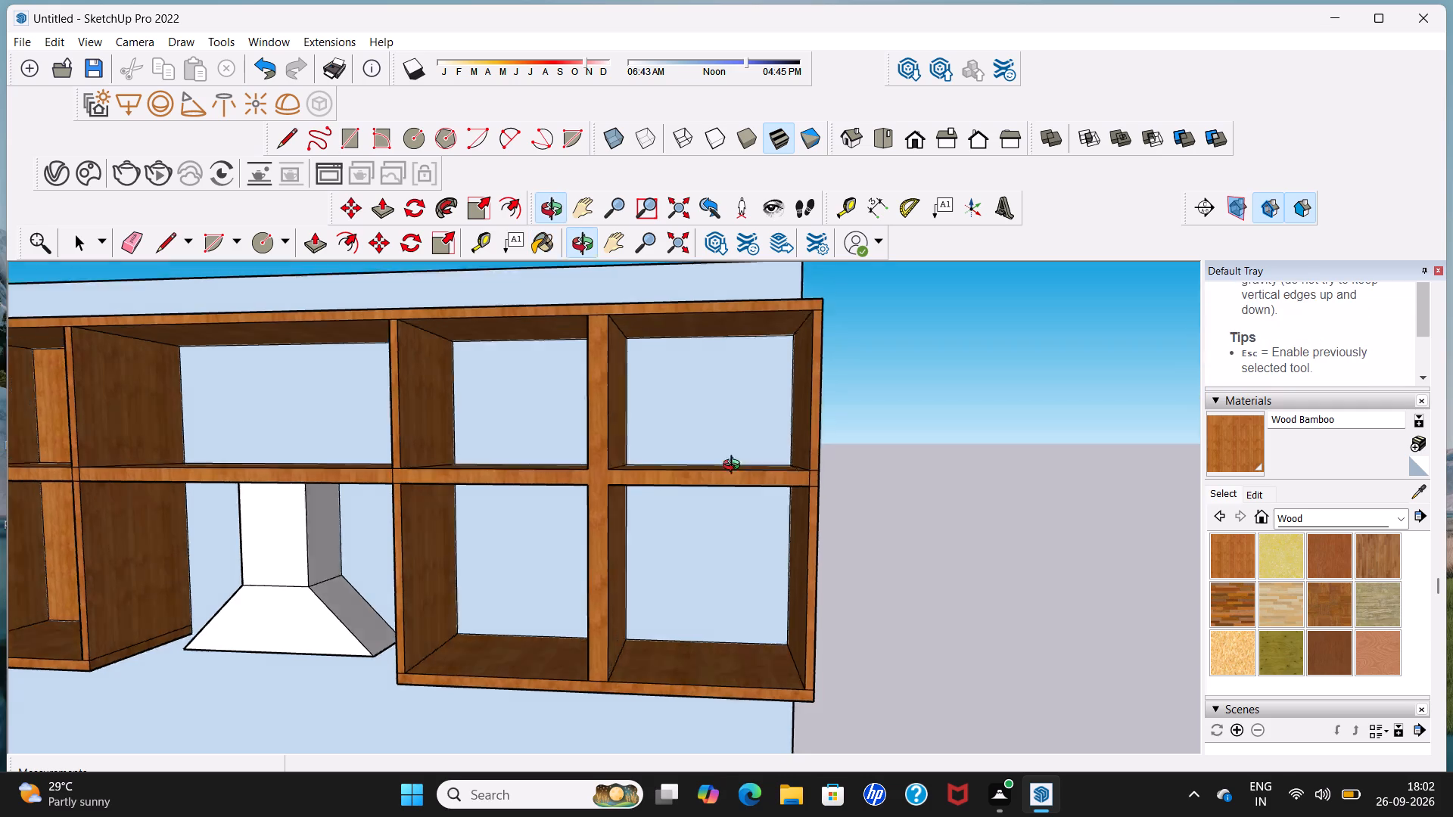
middle_drag(735, 467, 711, 357)
scroll(702, 454, up, 2)
click(704, 431)
click(511, 471)
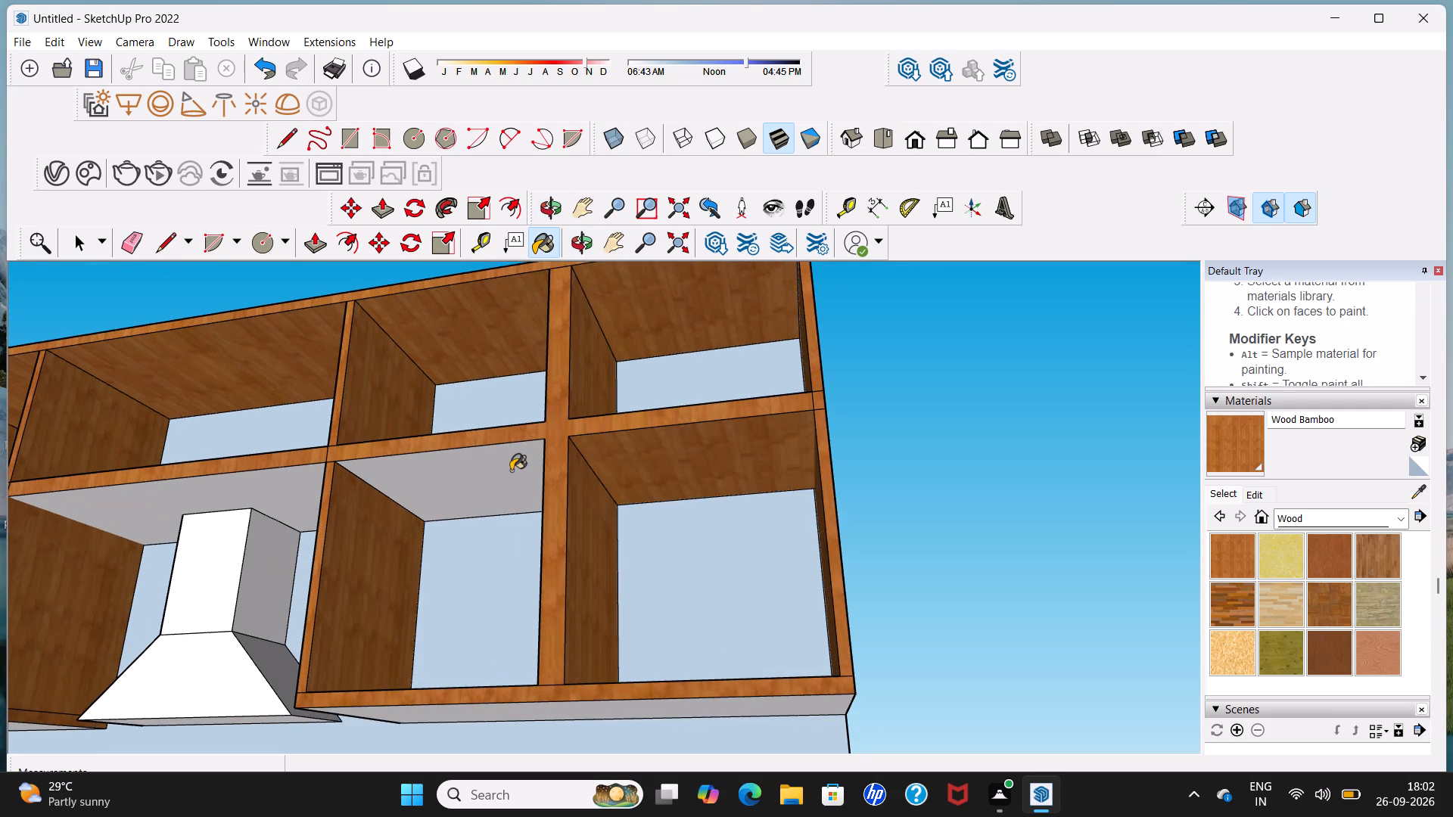
click(306, 491)
Examine the painted wall shelving and range hood from the front, both as a whole and up close.
scroll(306, 487, down, 1)
middle_drag(306, 487, 330, 556)
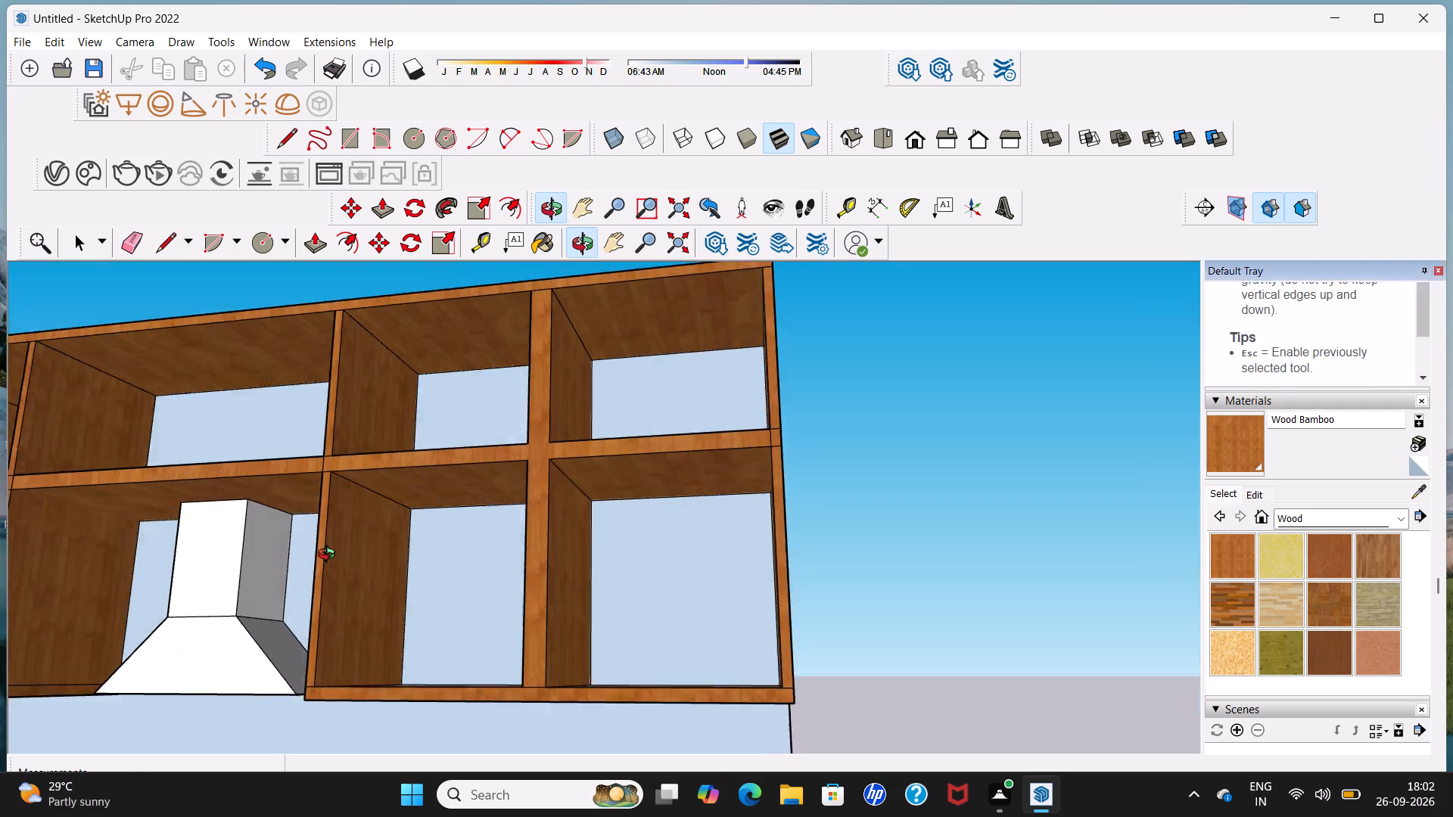
middle_drag(330, 556, 378, 638)
scroll(365, 571, down, 12)
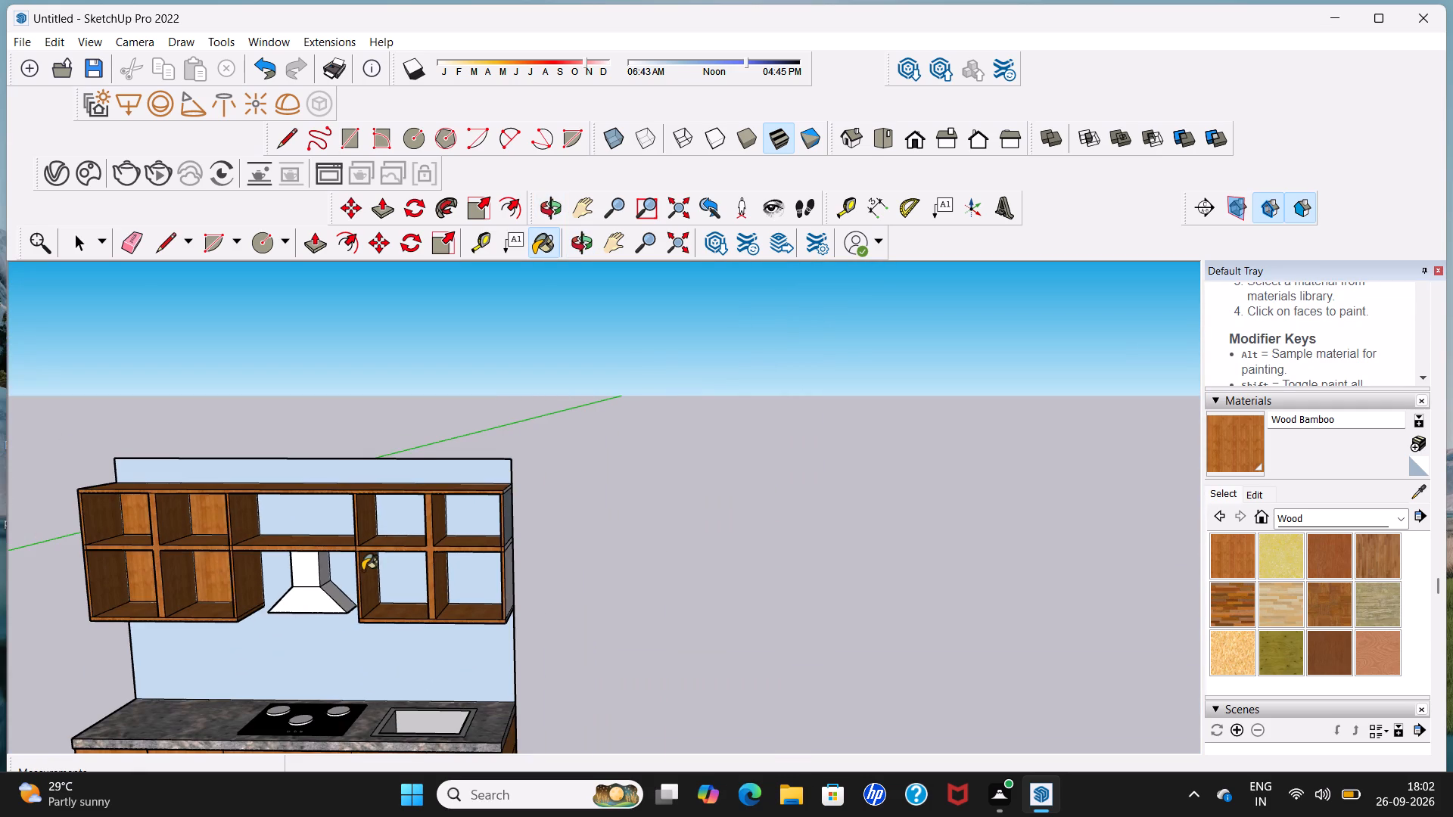
scroll(361, 567, down, 5)
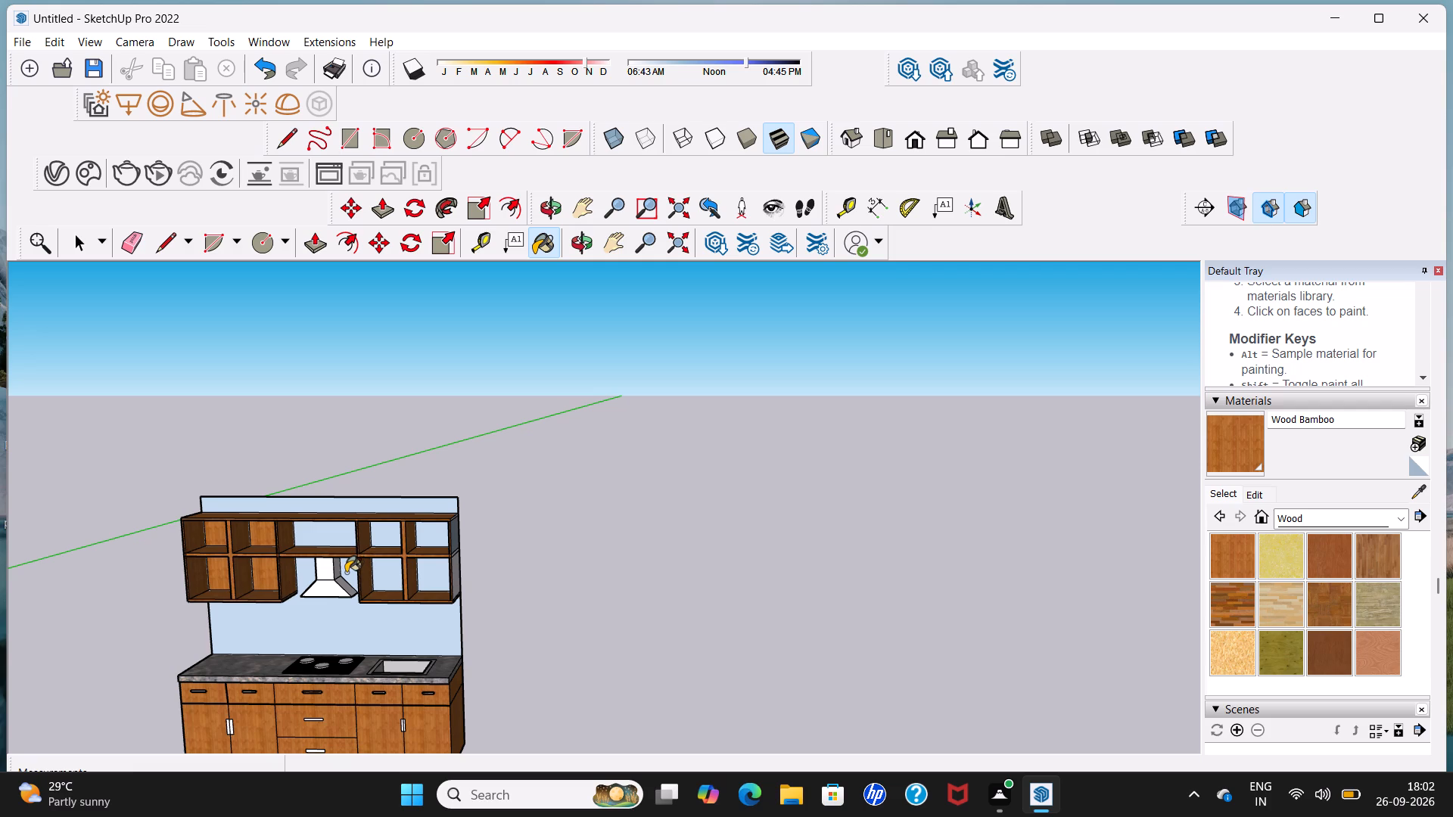
scroll(346, 573, up, 6)
scroll(346, 573, down, 6)
scroll(346, 572, up, 5)
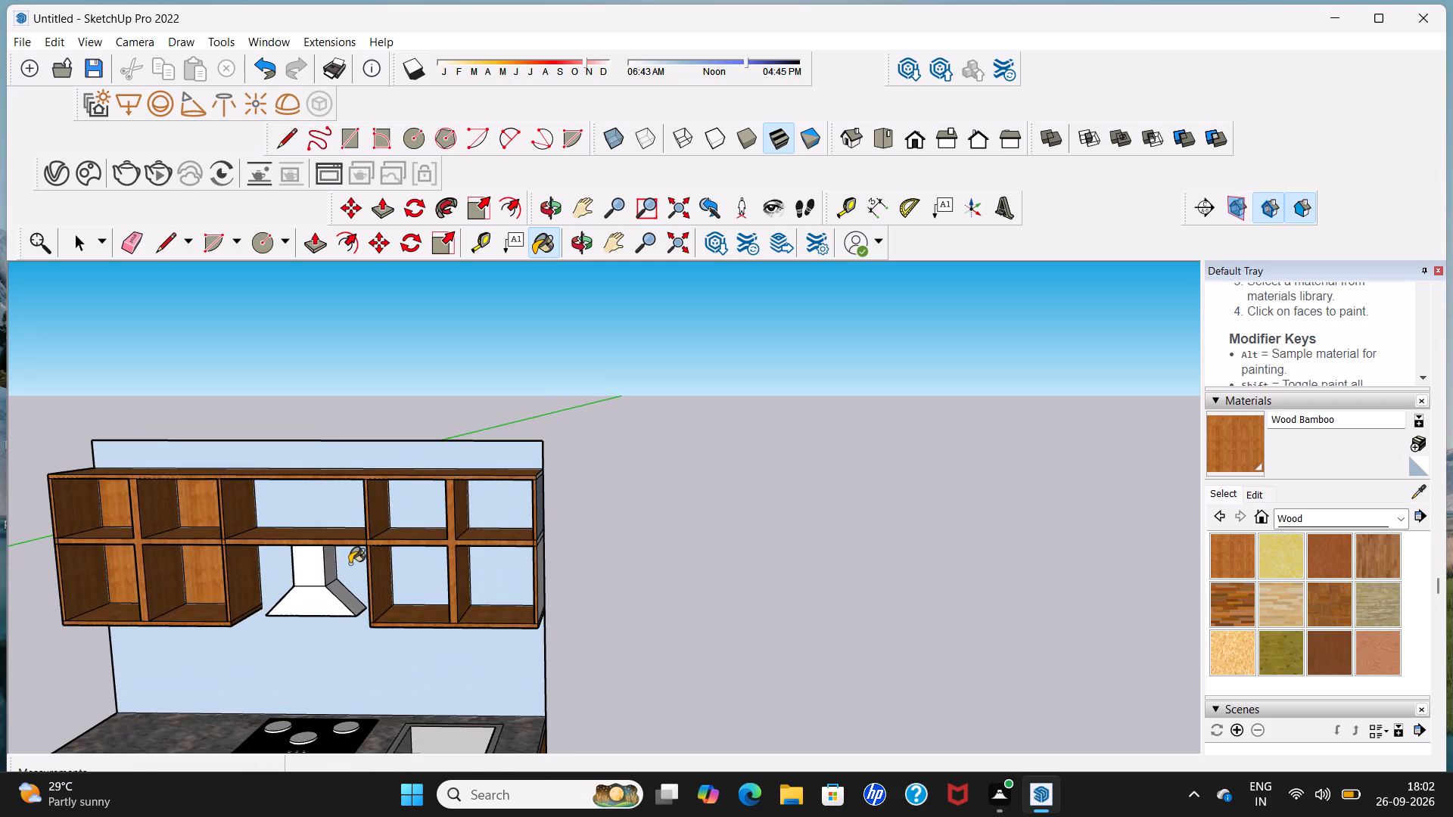
scroll(352, 564, down, 5)
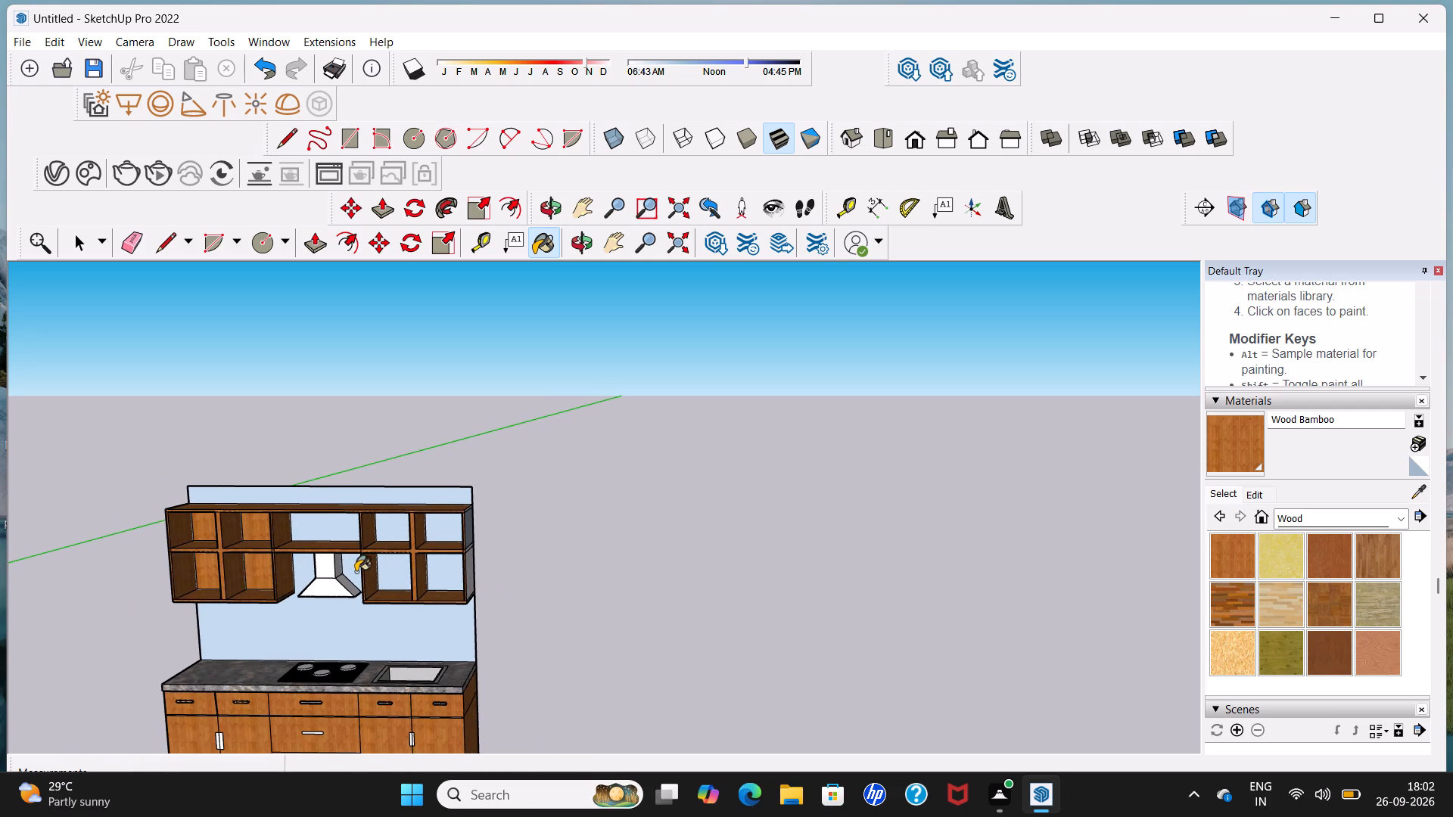
scroll(356, 572, up, 12)
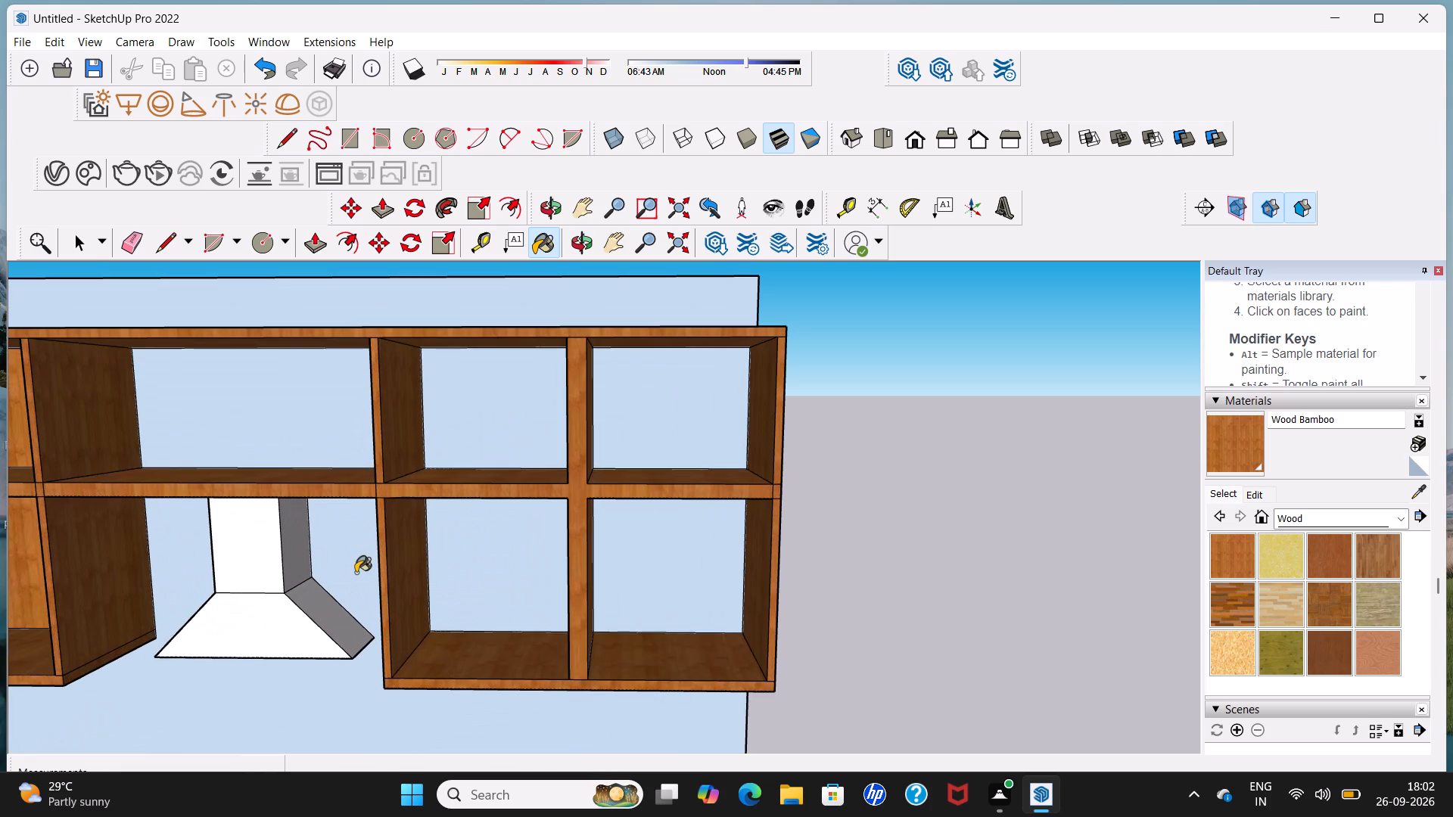
Paint the back panels of the upper compartment above the hood and all four sink-side compartments with Wood Bamboo.
scroll(356, 573, down, 6)
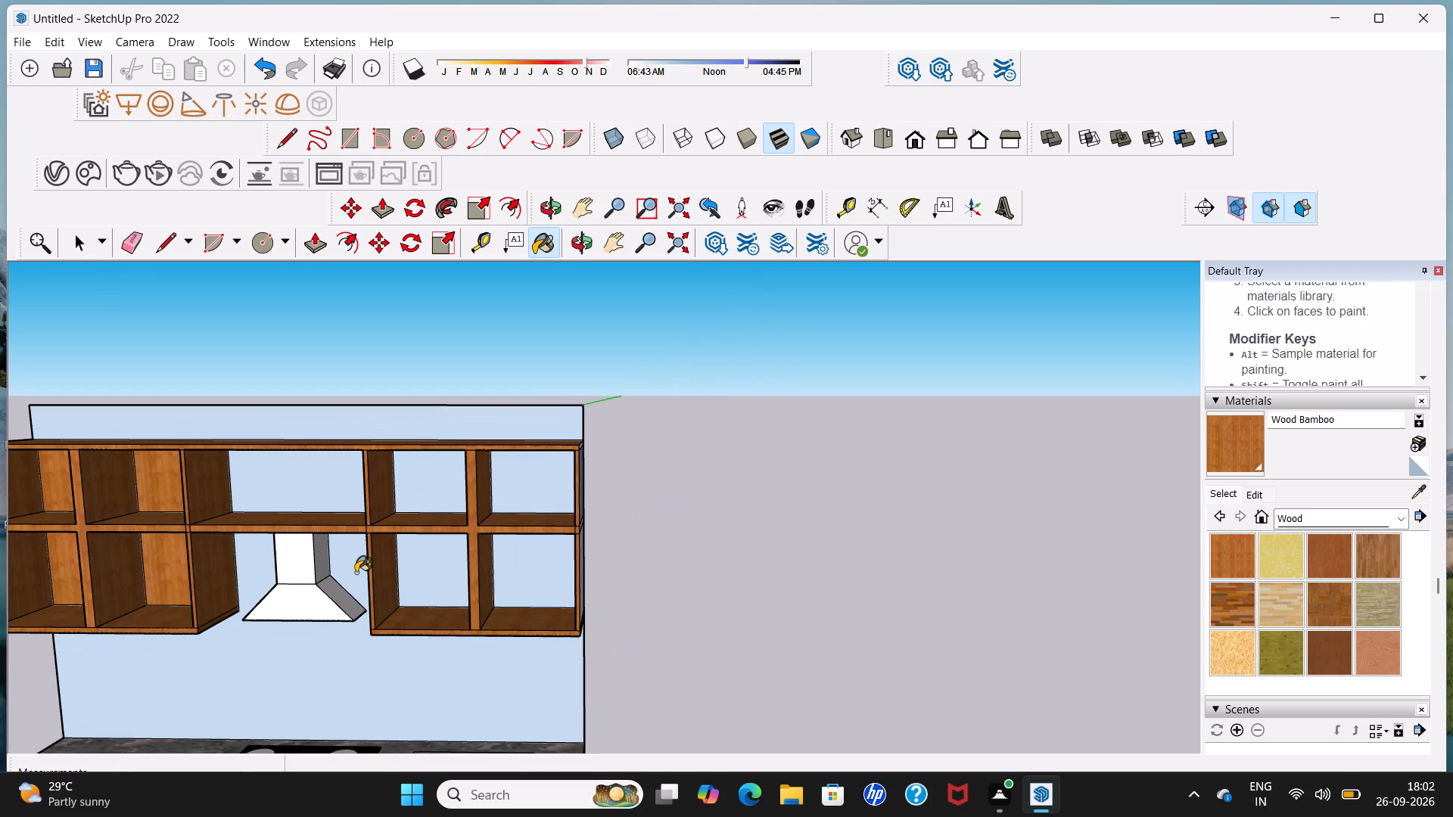
middle_drag(357, 565, 387, 474)
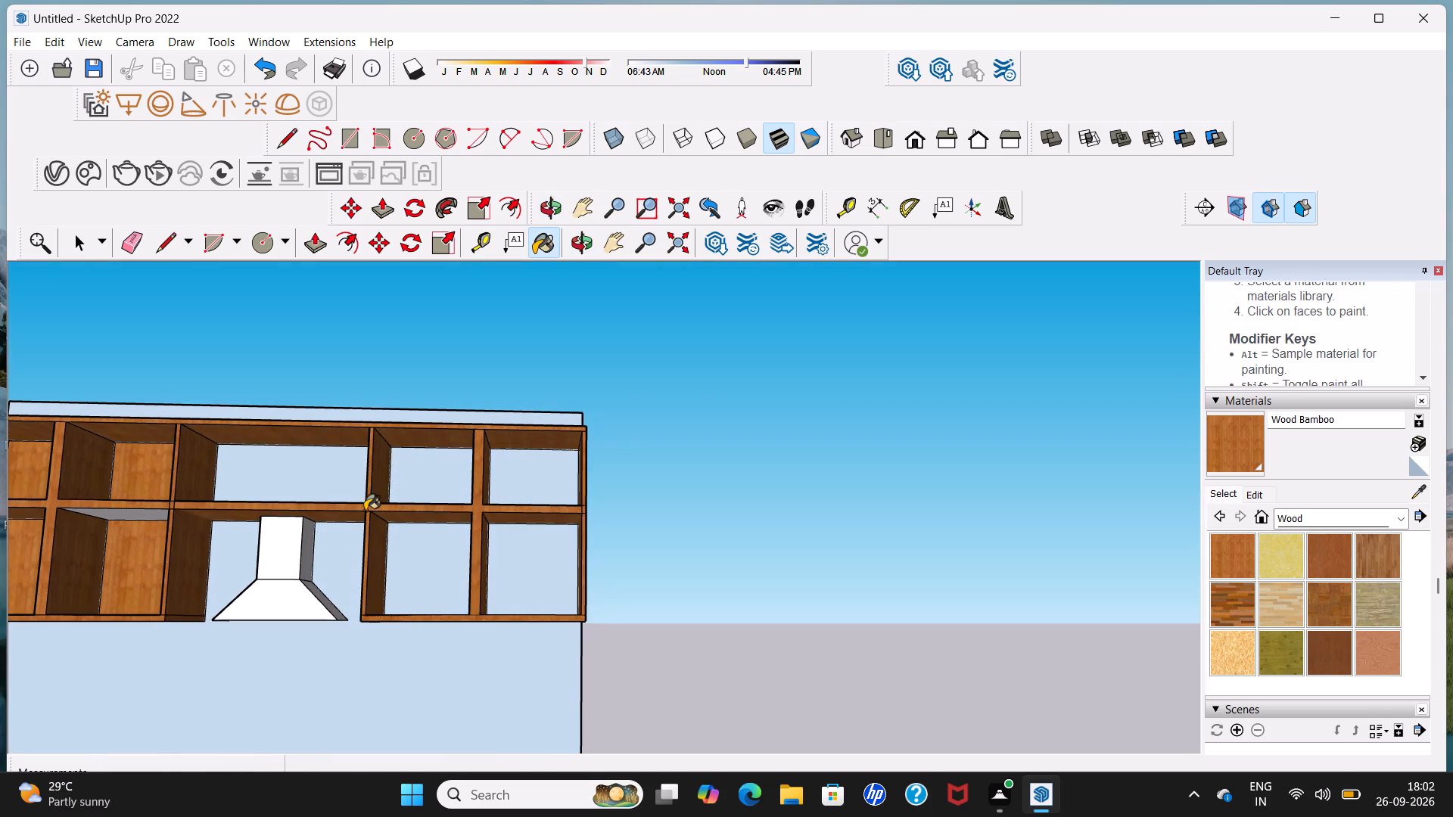
scroll(363, 511, up, 4)
click(319, 445)
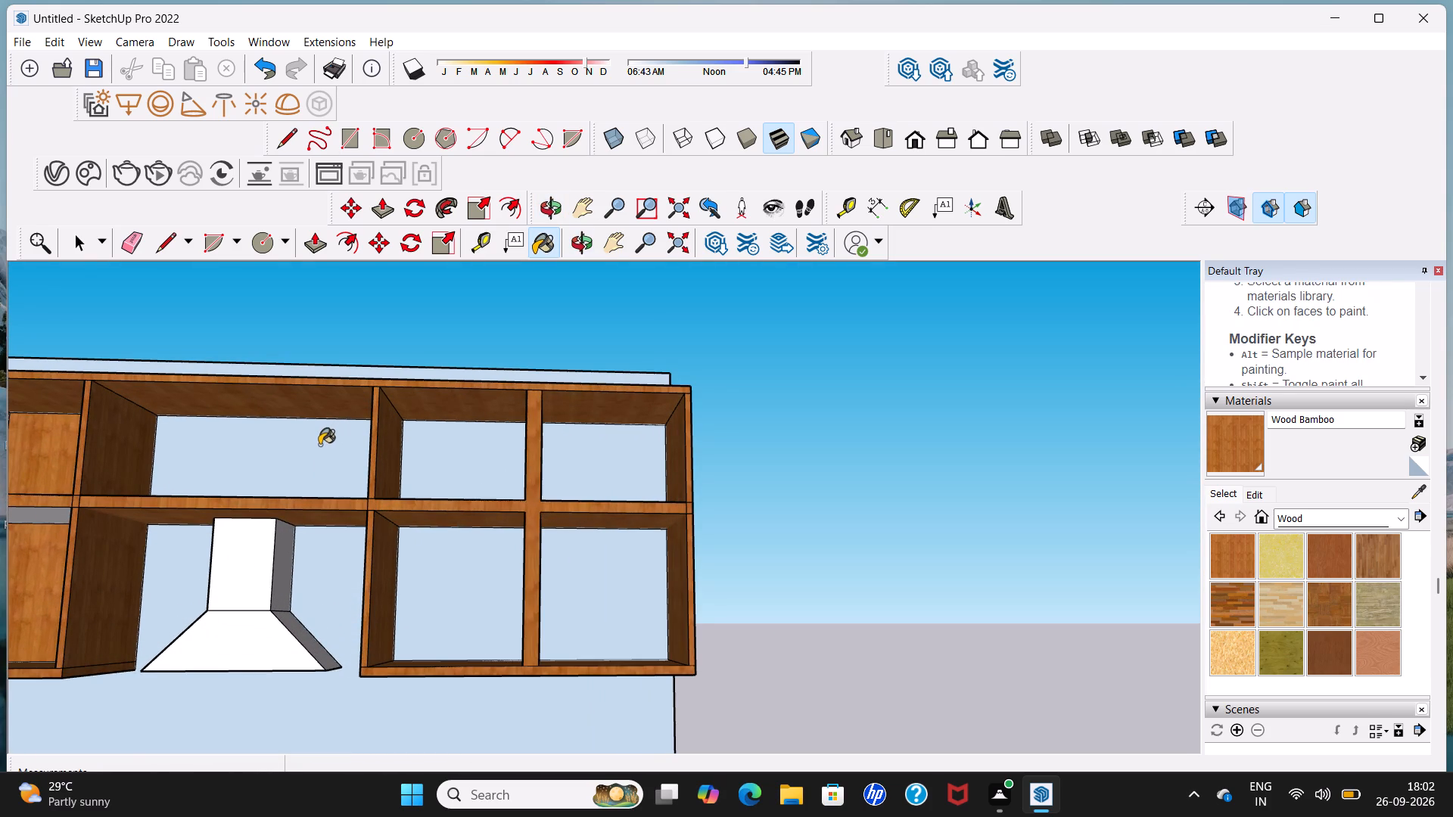
click(454, 568)
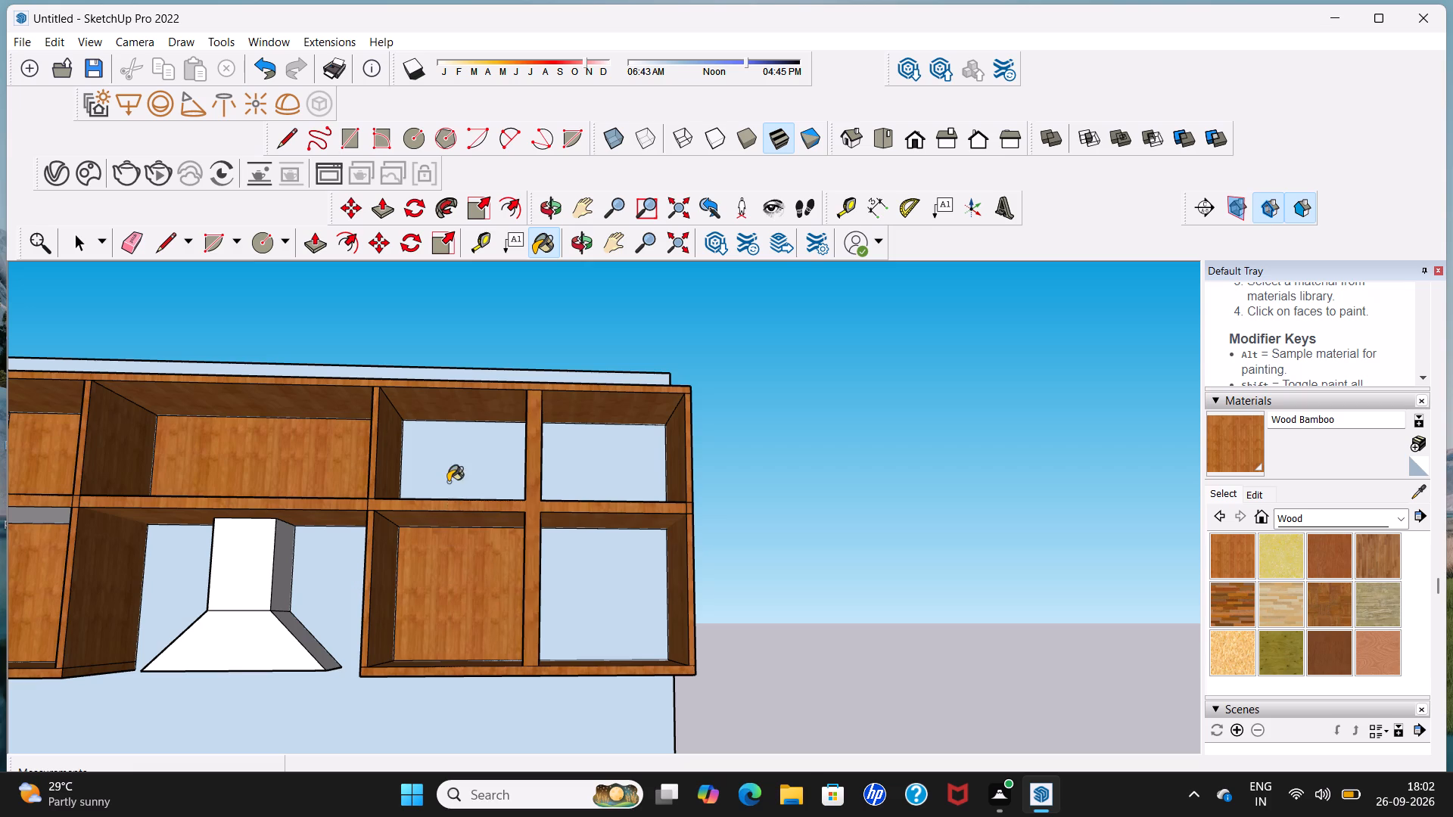
click(450, 471)
click(610, 471)
click(596, 573)
Paint the shelving's outer sink-side end with Wood Bamboo, covering both side panels and the top and bottom board ends.
middle_drag(525, 511, 527, 520)
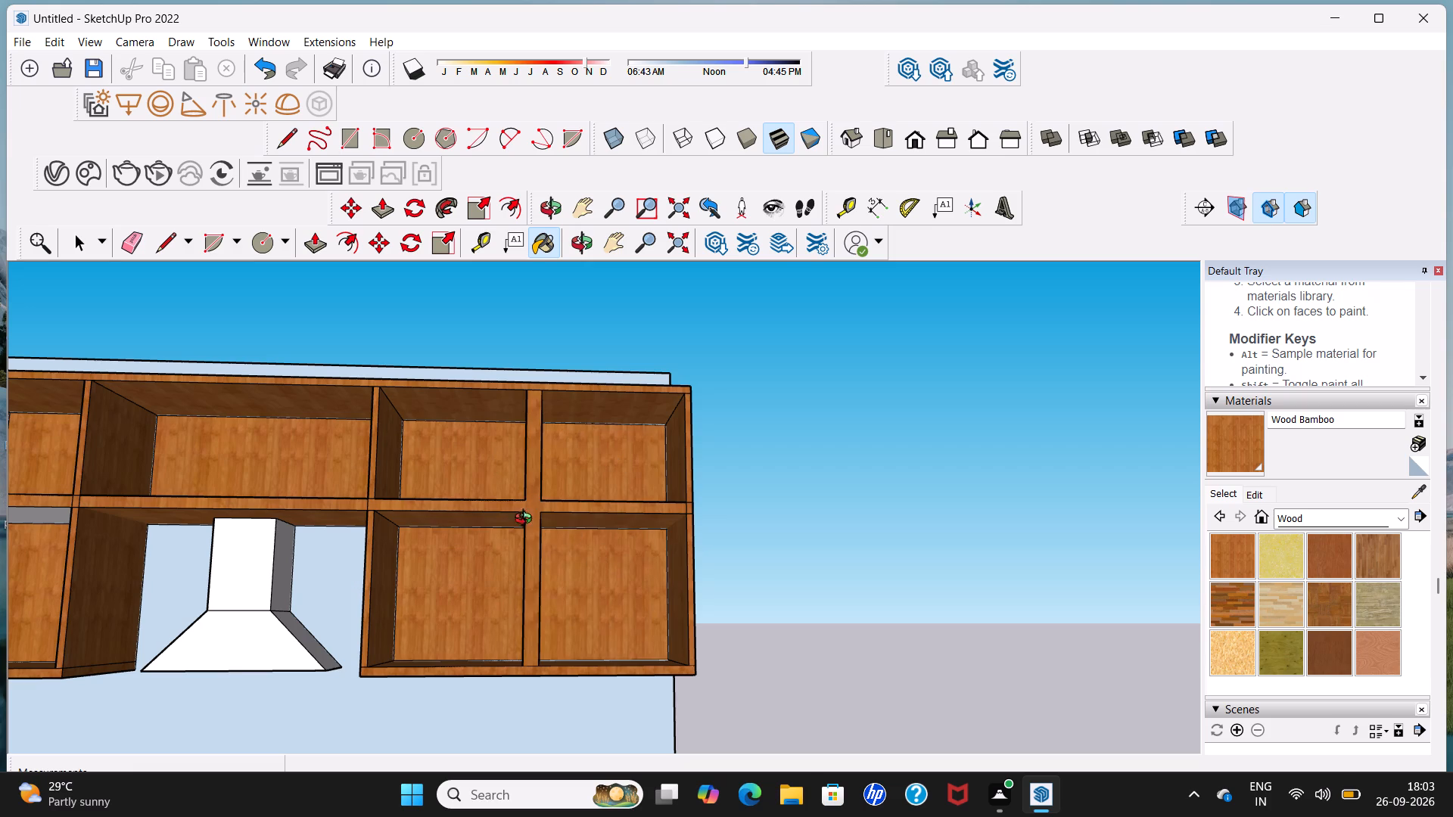
middle_drag(527, 520, 345, 620)
scroll(680, 502, up, 2)
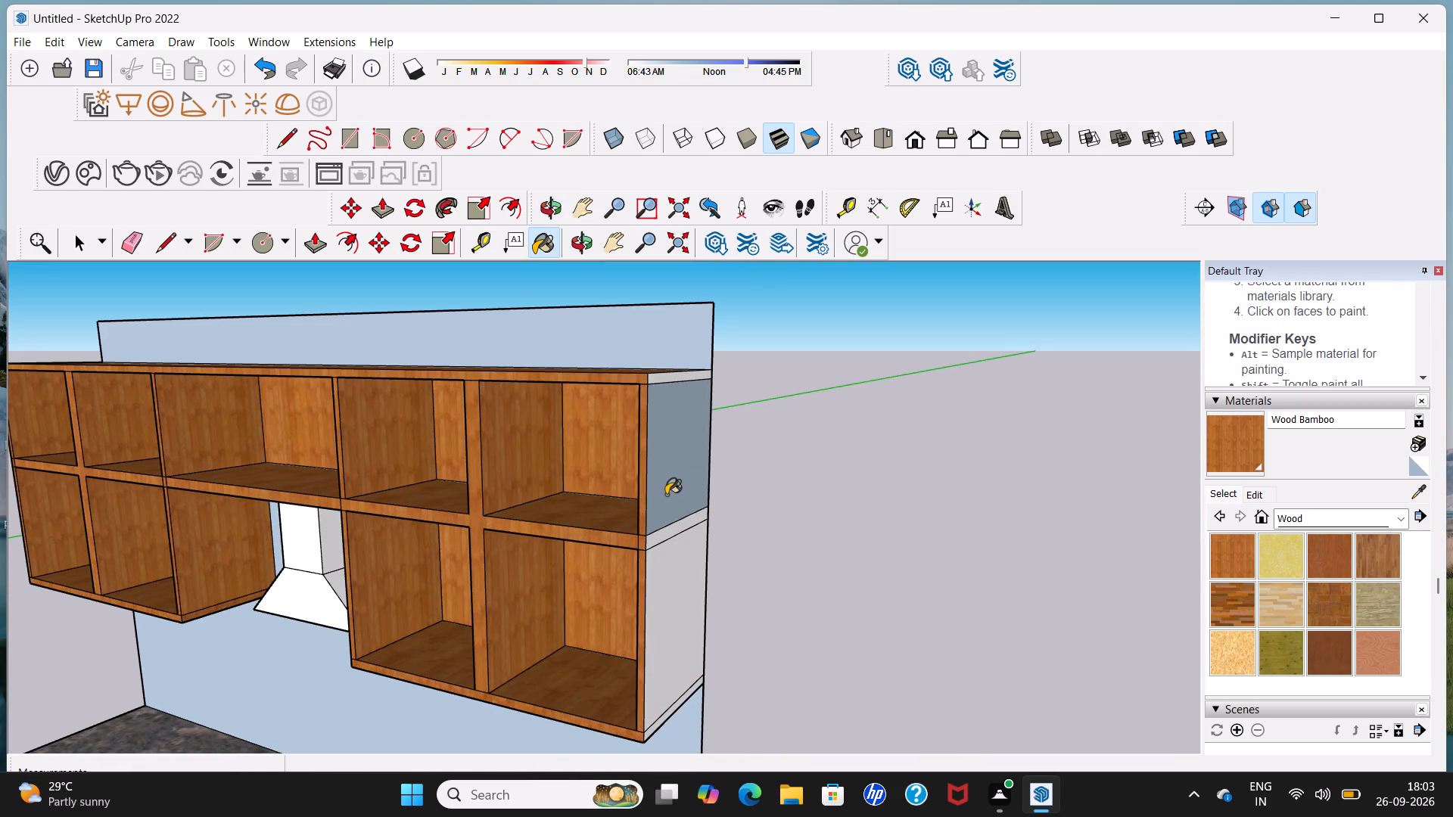
click(665, 495)
click(667, 537)
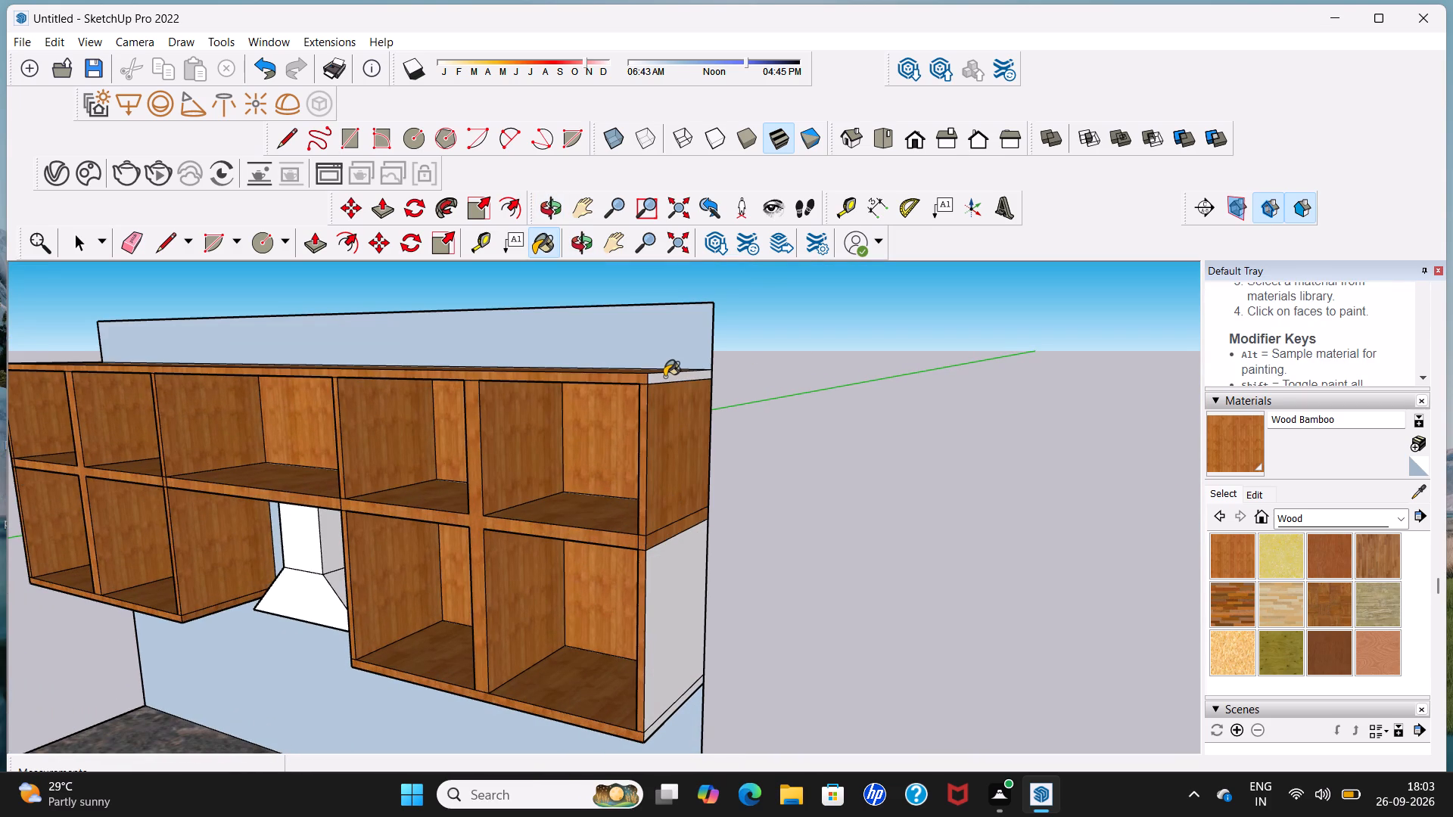
click(664, 377)
click(659, 604)
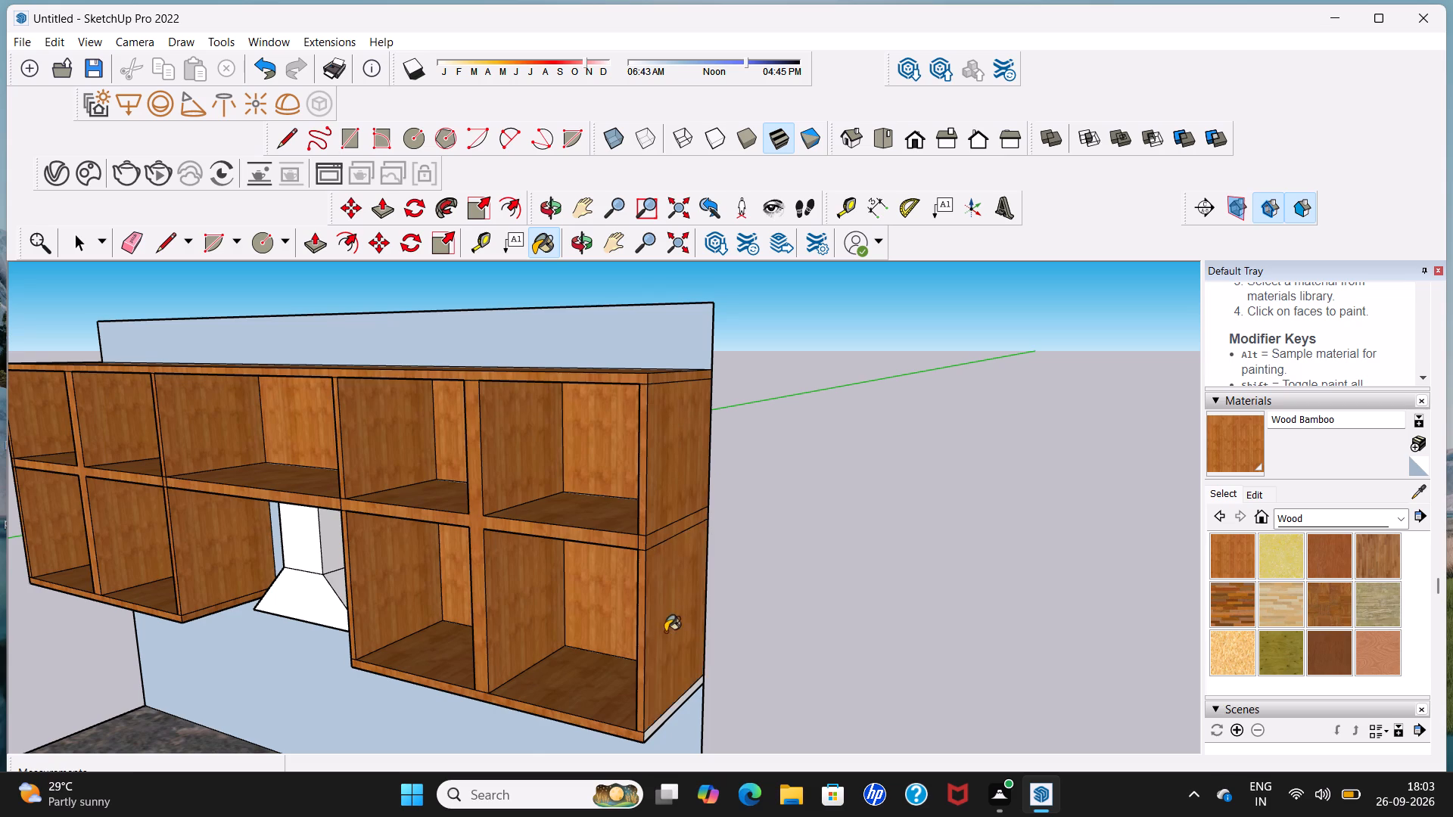
scroll(665, 632, down, 6)
scroll(679, 696, up, 6)
click(646, 678)
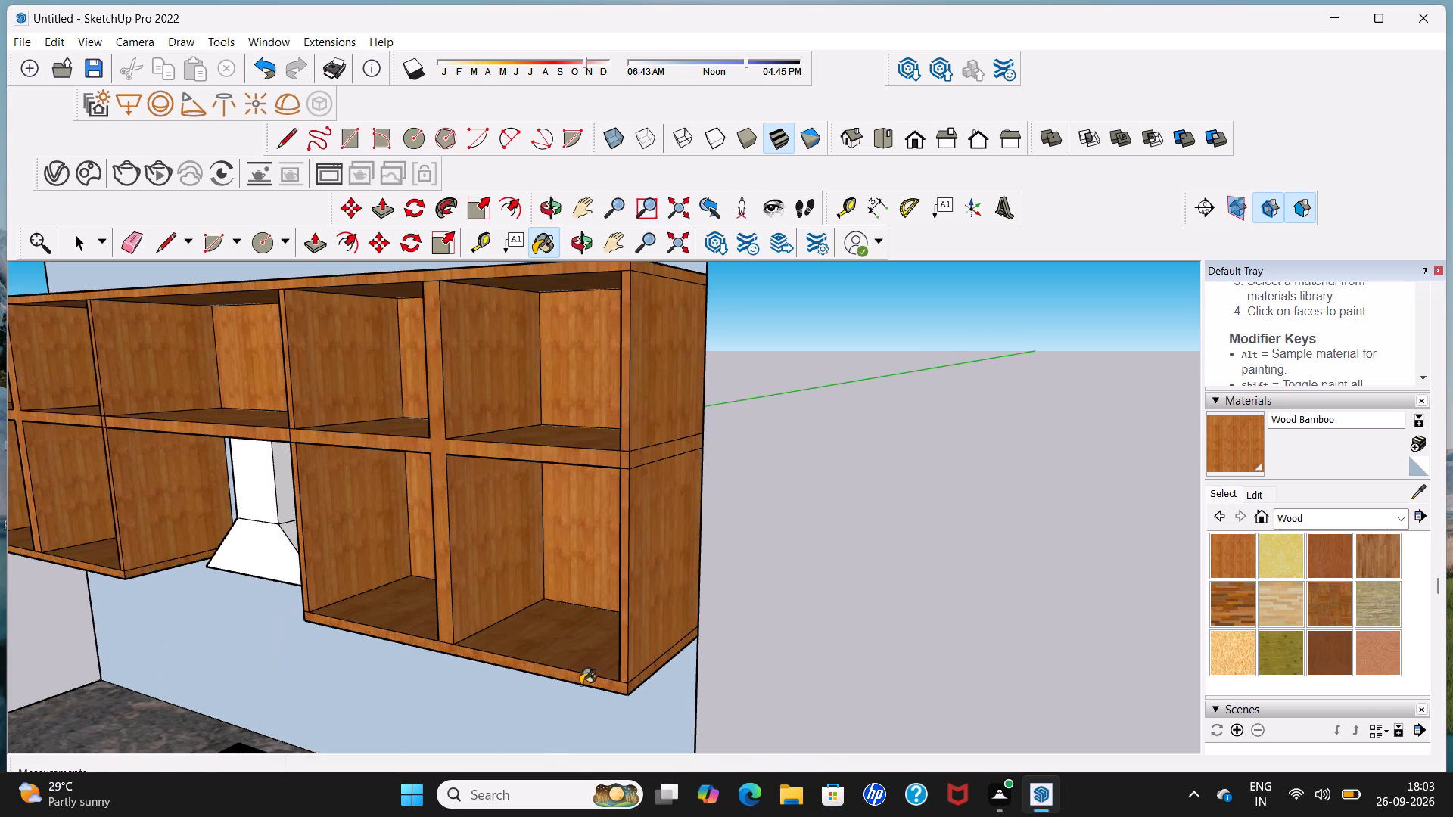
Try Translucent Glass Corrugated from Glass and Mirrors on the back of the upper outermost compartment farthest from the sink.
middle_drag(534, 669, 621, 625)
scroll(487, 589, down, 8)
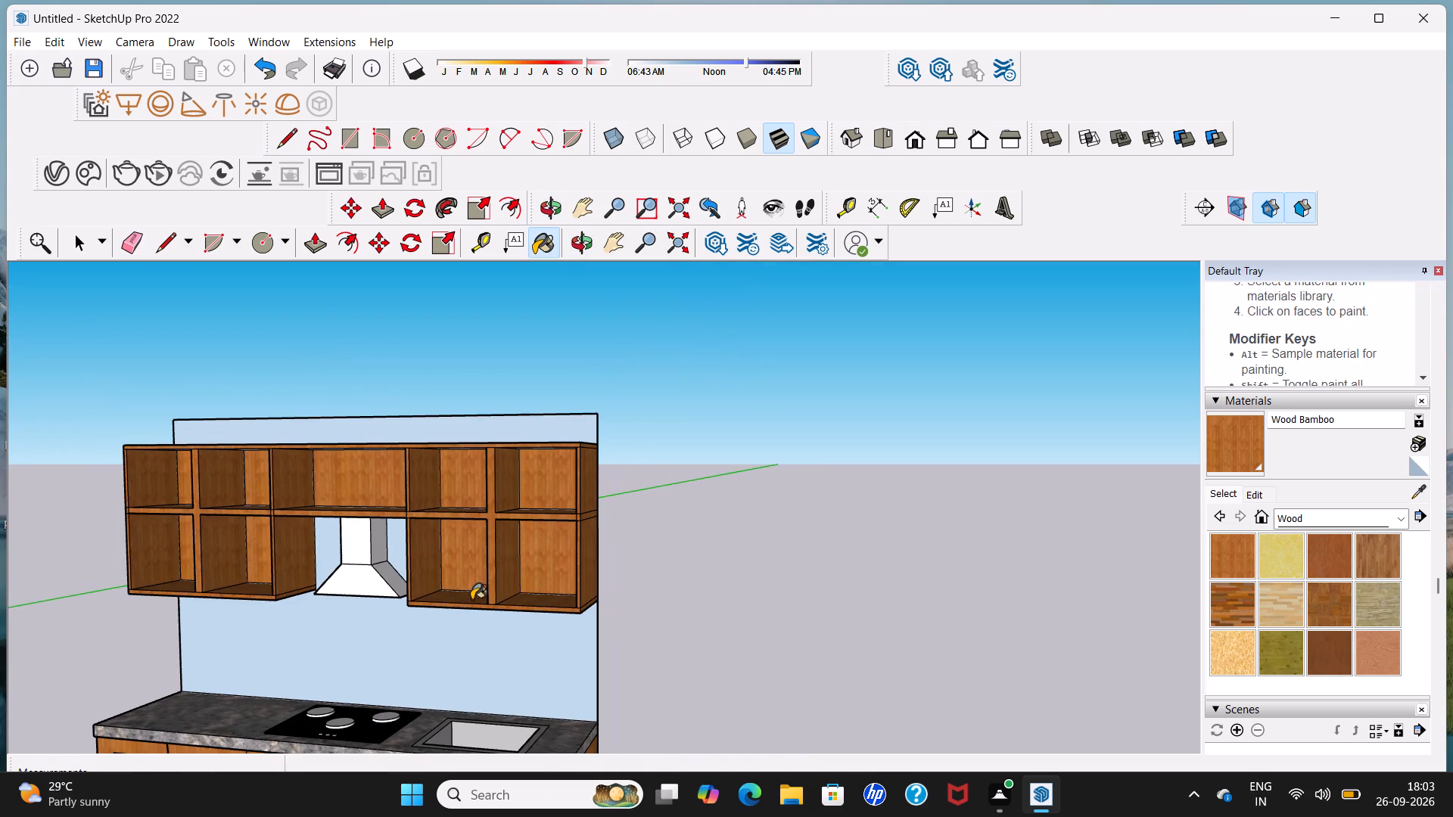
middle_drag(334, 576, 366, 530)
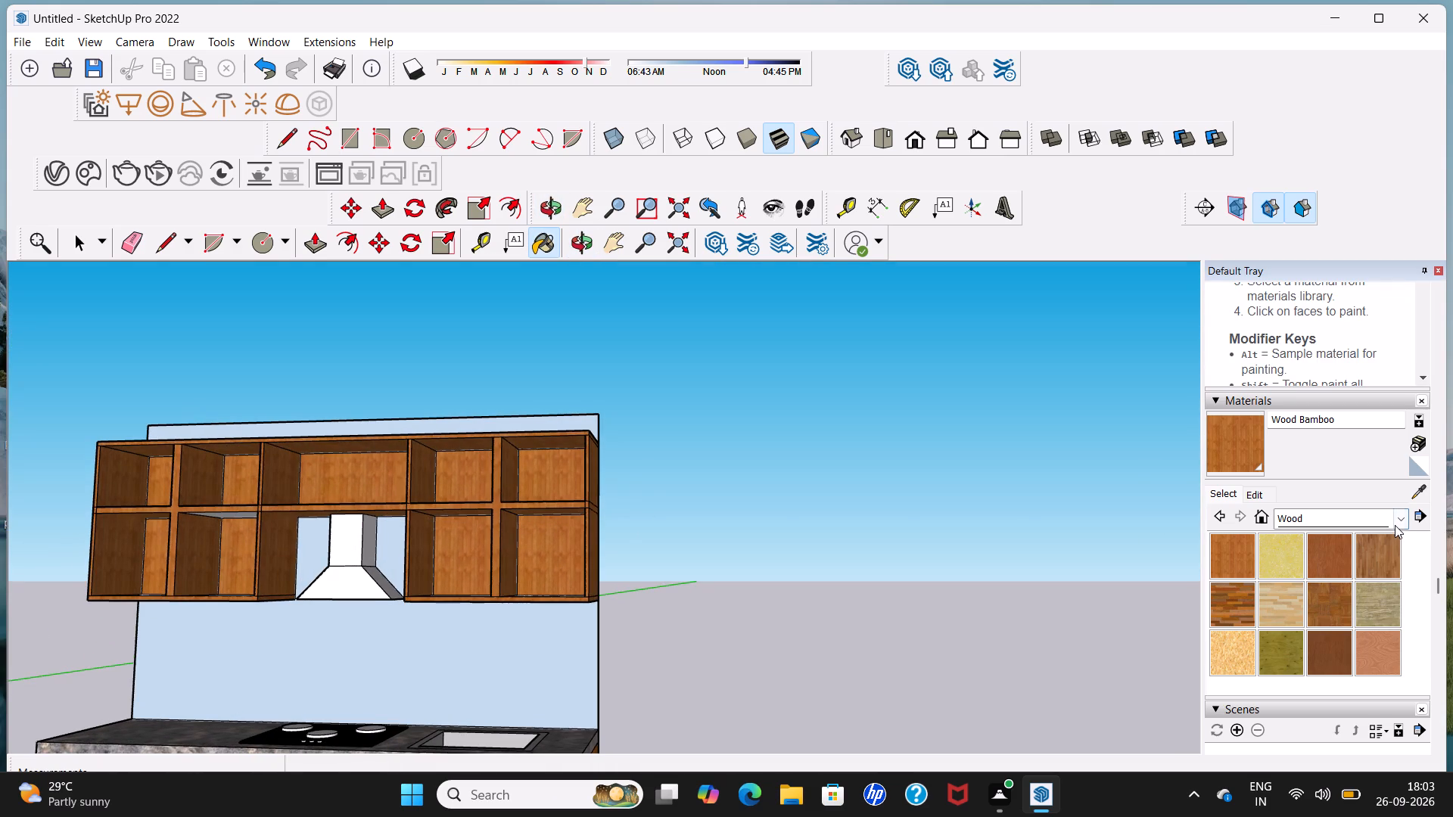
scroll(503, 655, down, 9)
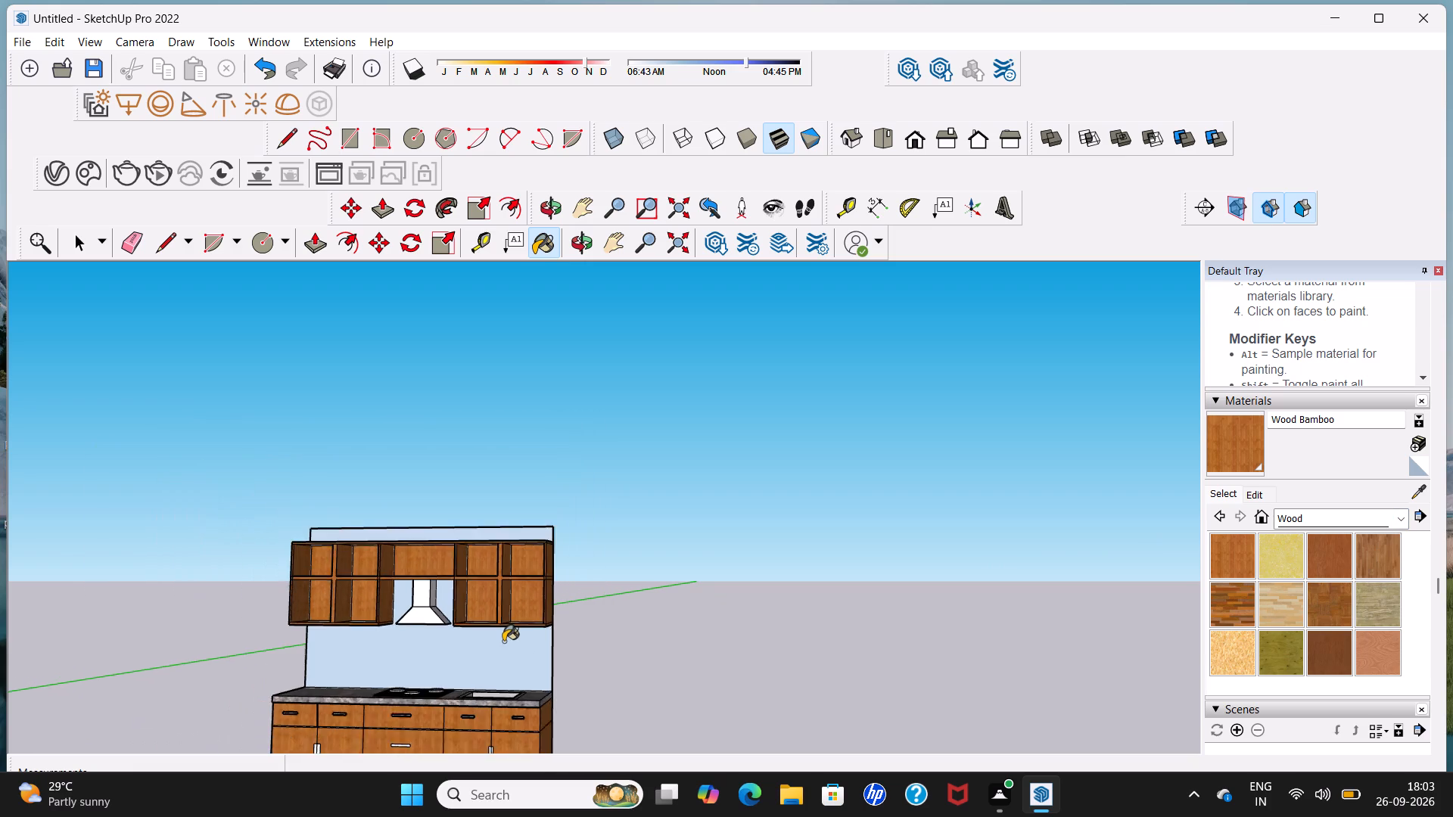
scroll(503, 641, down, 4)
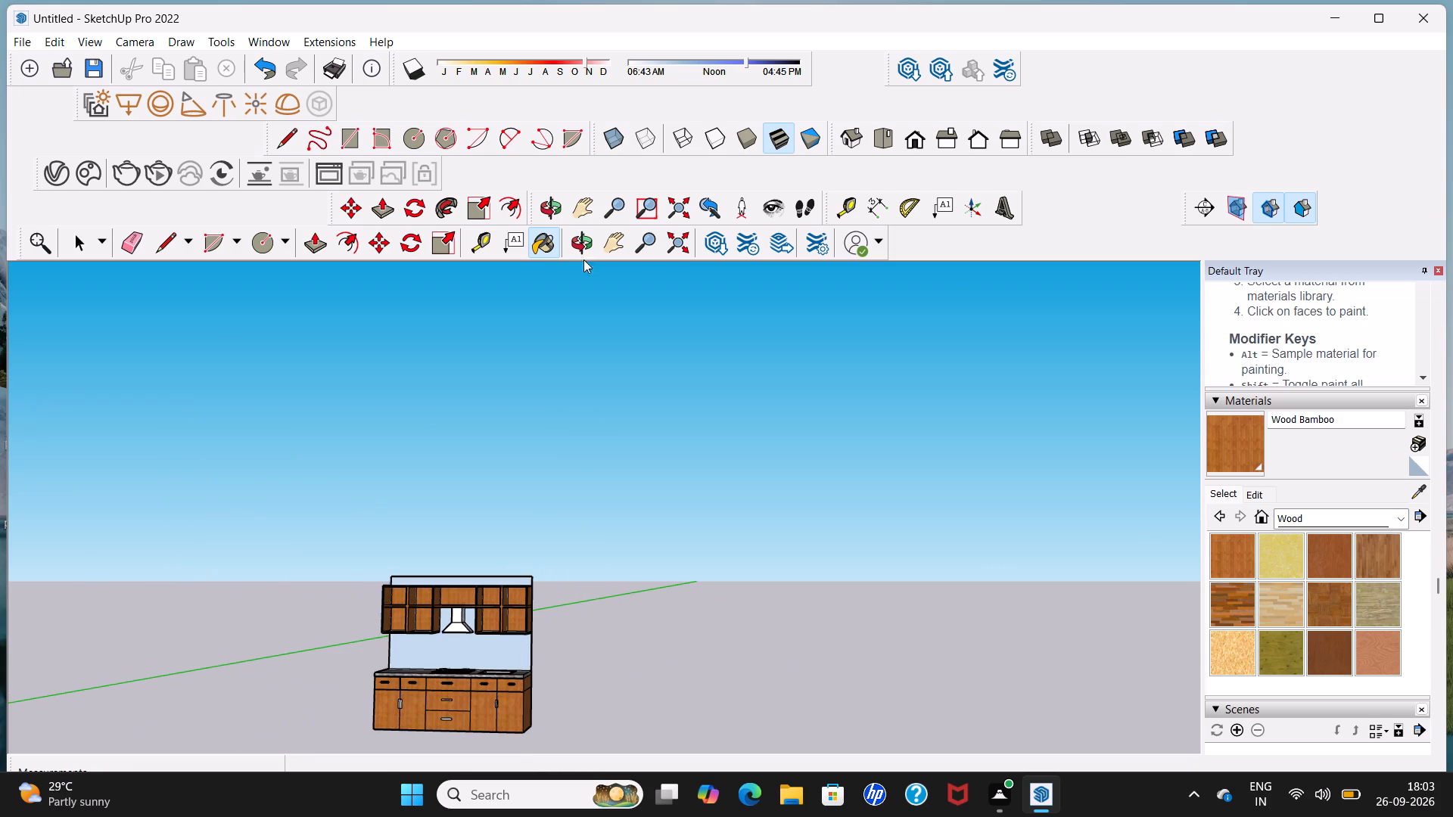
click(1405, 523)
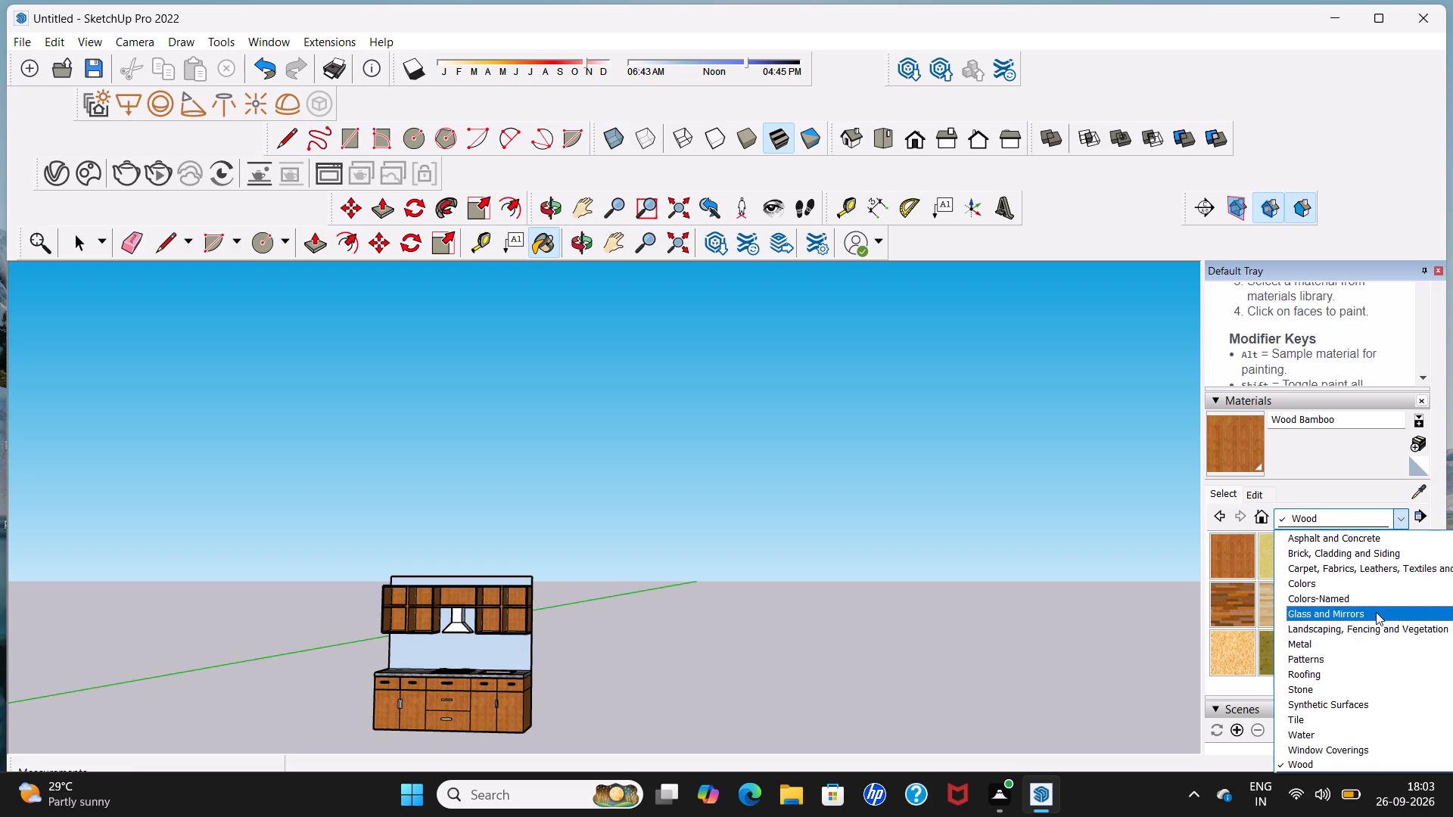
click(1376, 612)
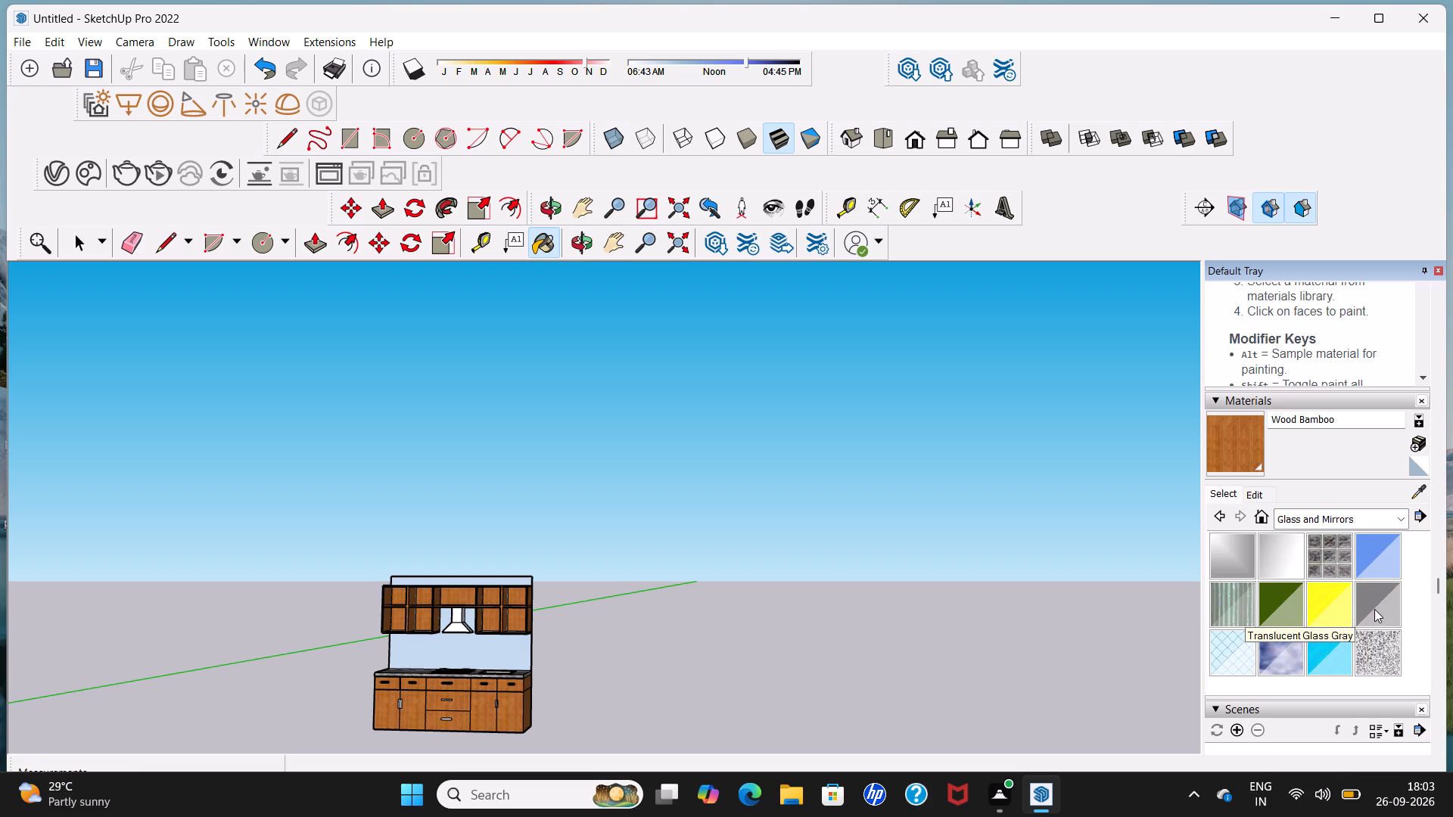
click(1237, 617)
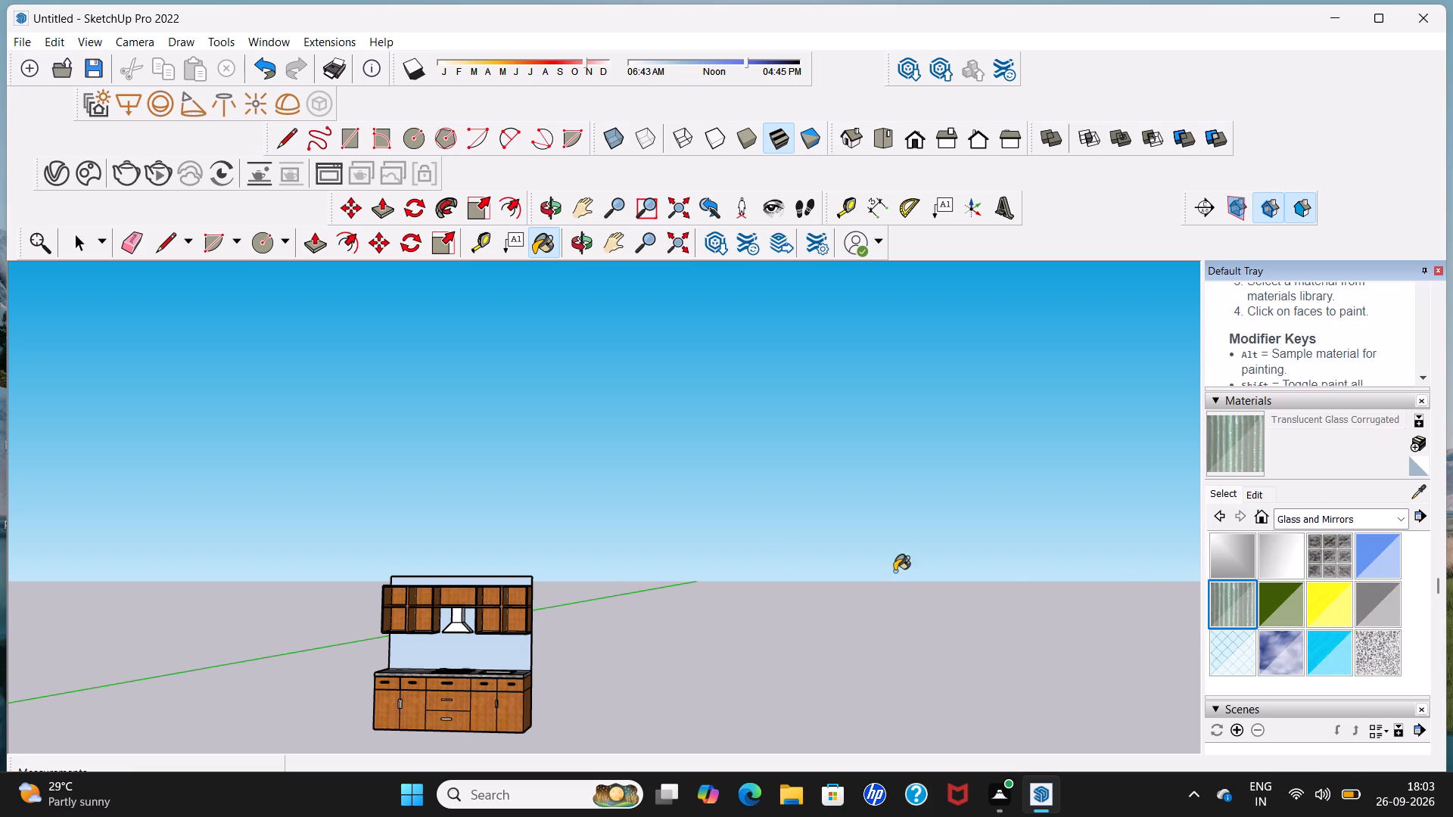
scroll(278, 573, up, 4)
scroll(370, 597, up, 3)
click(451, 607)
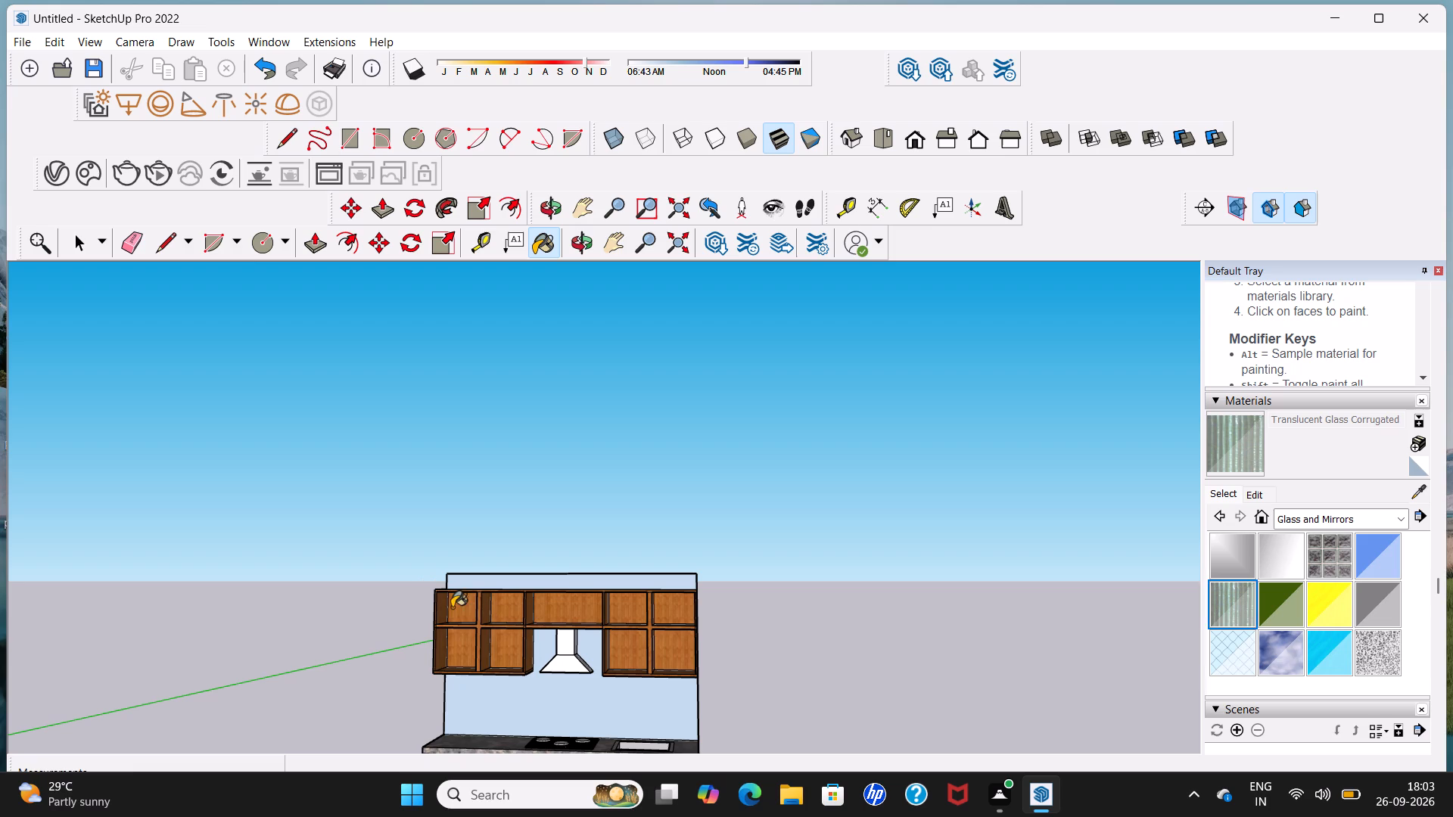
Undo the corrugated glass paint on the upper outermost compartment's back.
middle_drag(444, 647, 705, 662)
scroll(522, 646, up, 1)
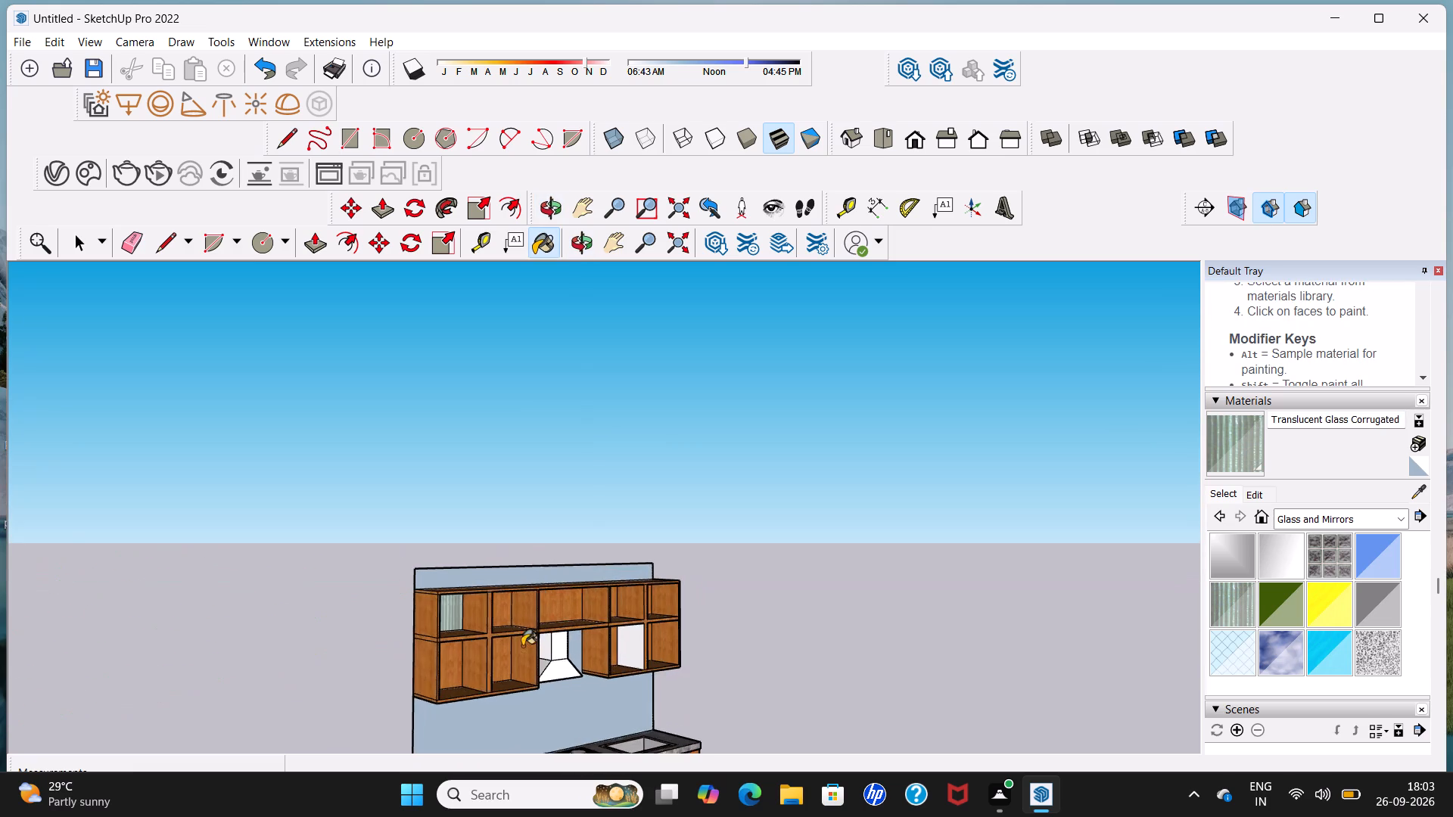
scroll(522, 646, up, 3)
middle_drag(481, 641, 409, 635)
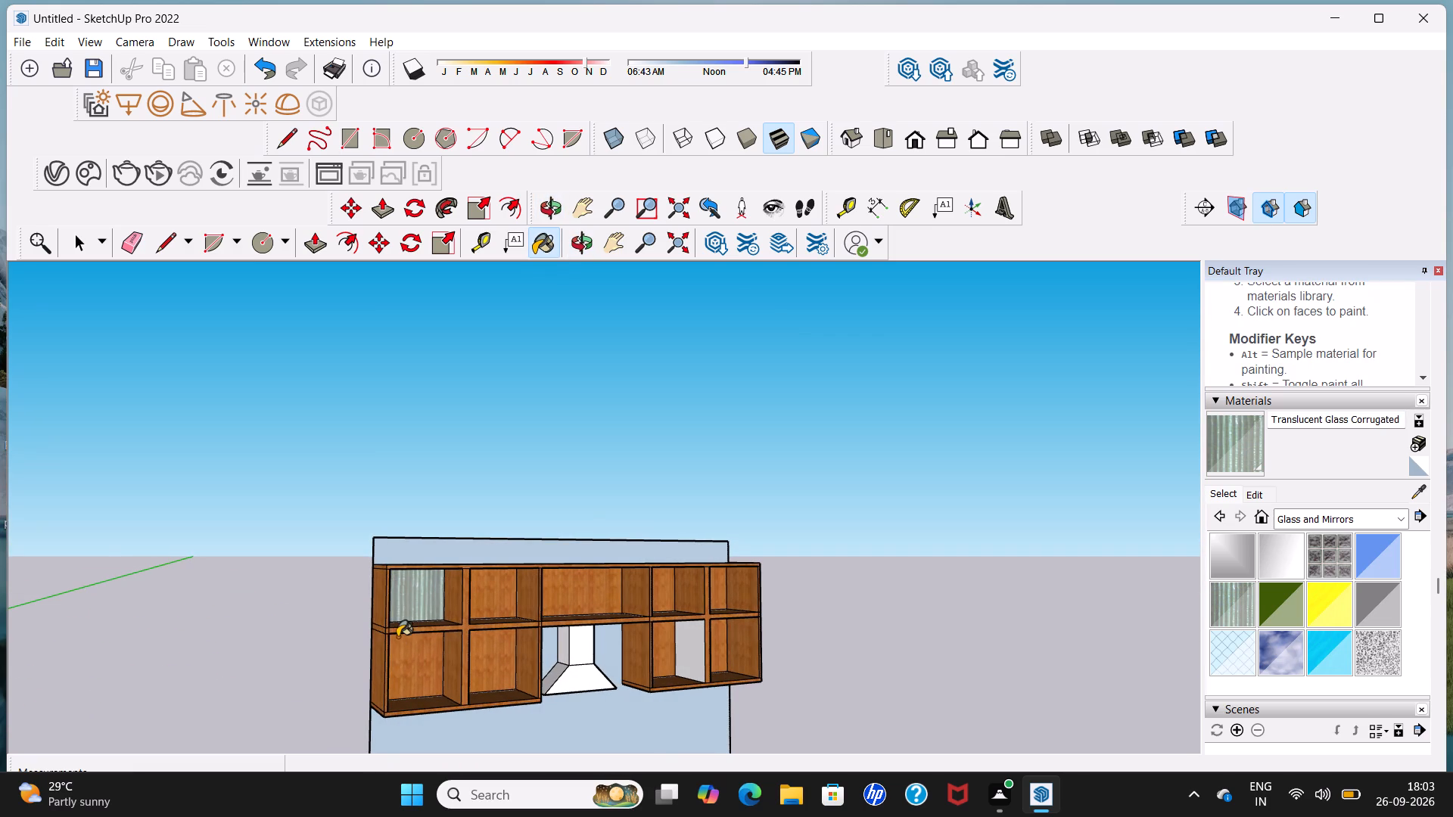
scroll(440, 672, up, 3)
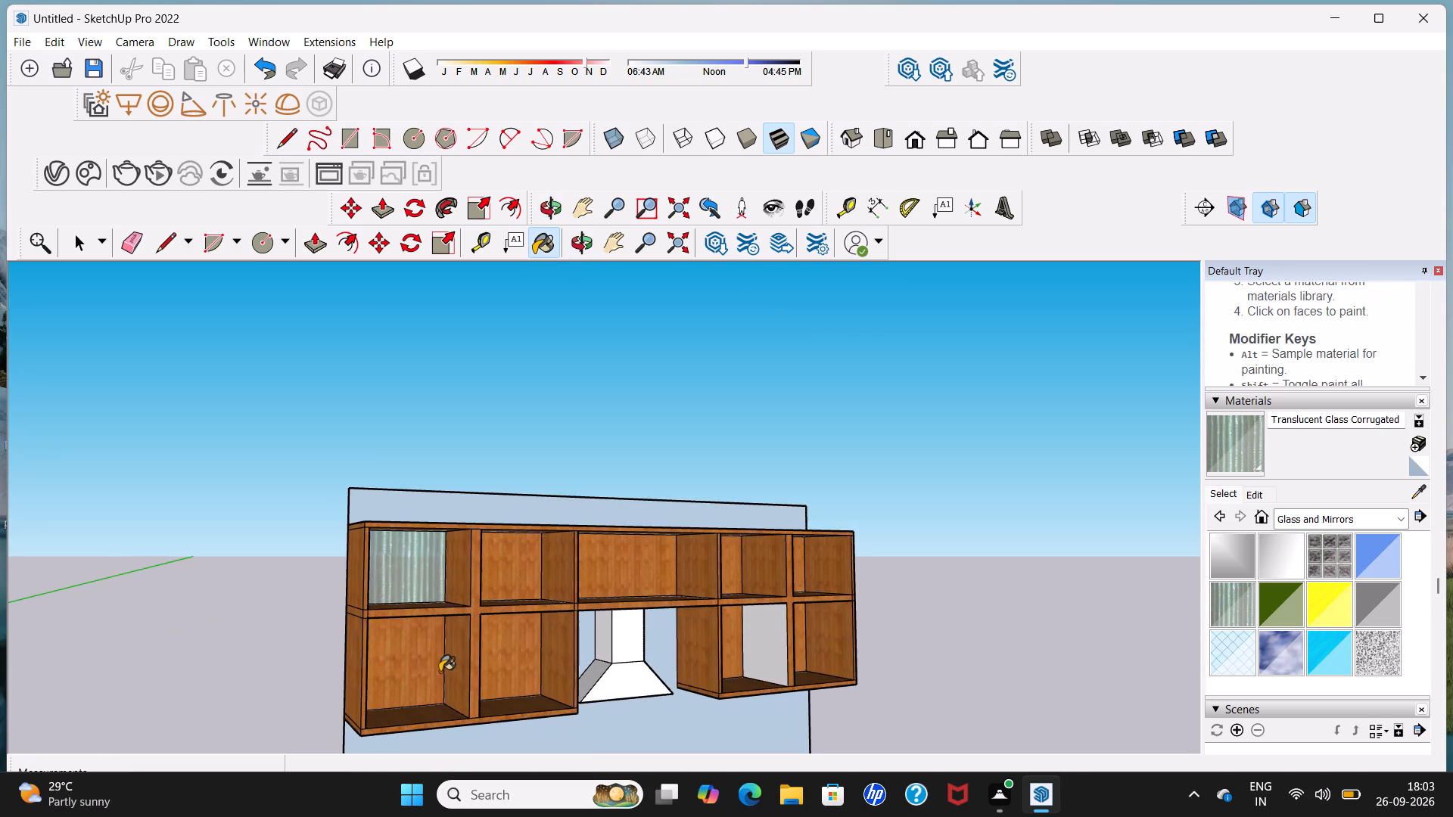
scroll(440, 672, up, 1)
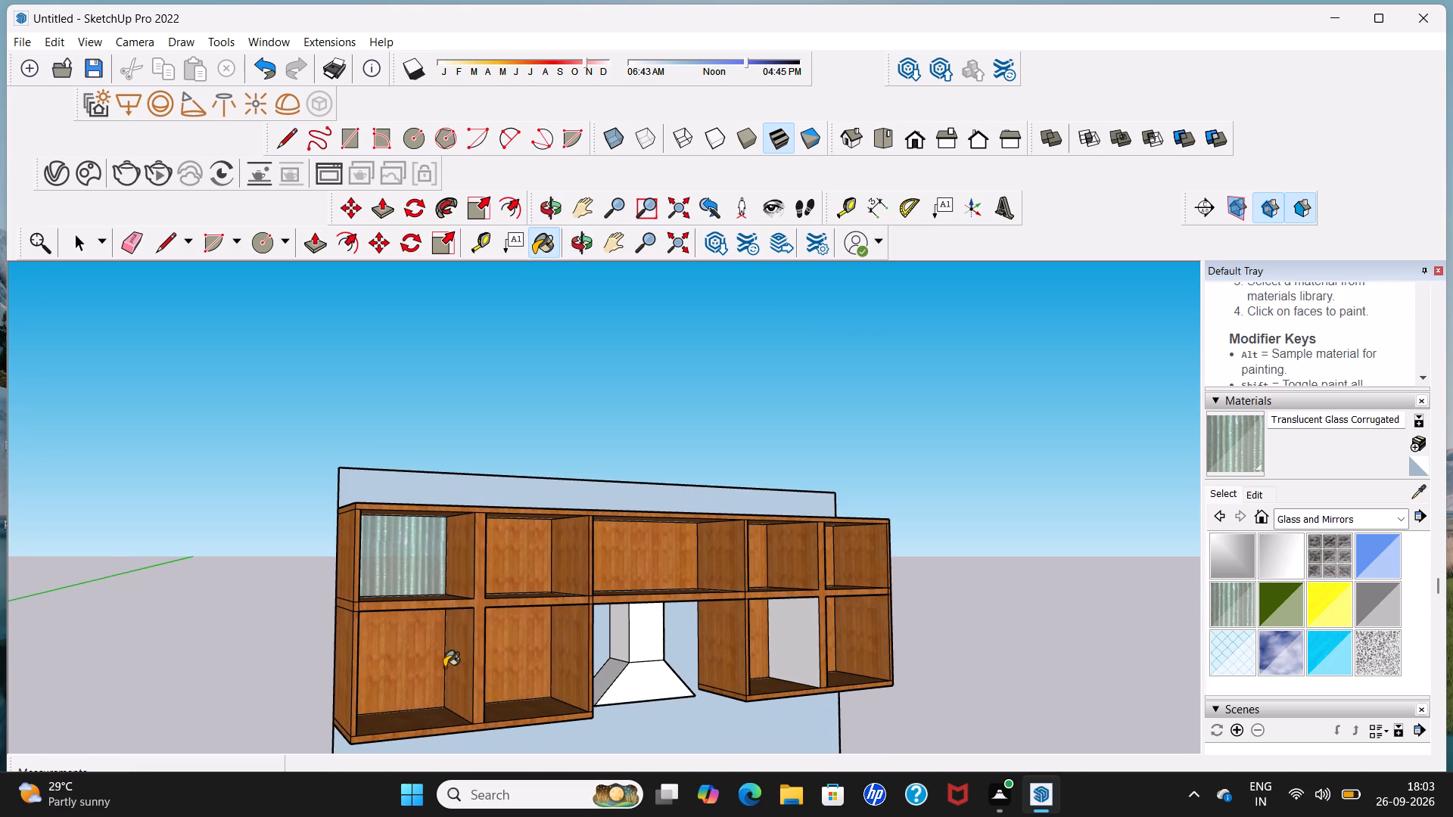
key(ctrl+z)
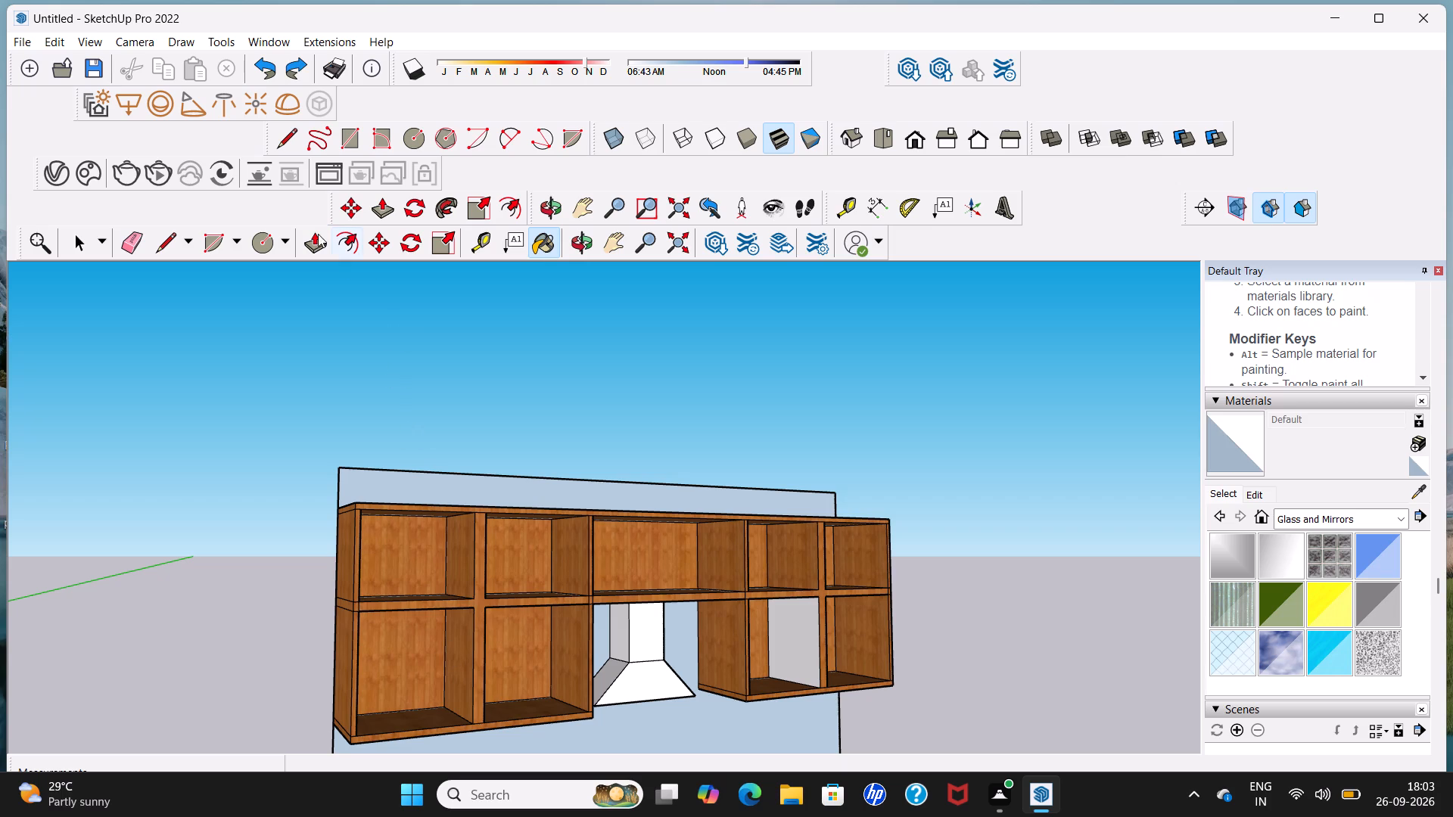
Close the front of the upper outermost compartment farthest from the sink with a line about 1' 7 1/8" along its top edge.
click(280, 142)
middle_drag(506, 570, 394, 567)
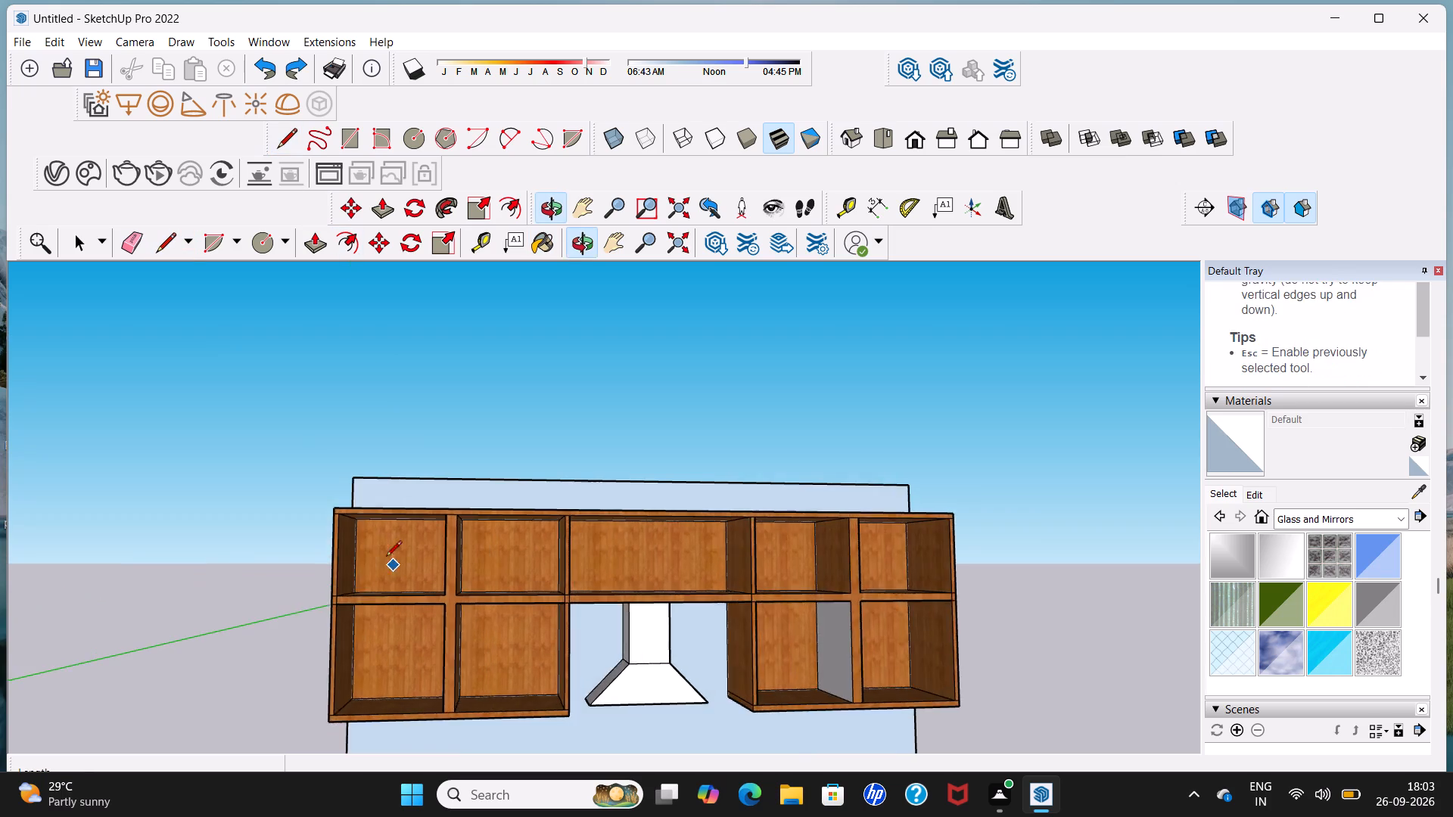
scroll(343, 496, up, 2)
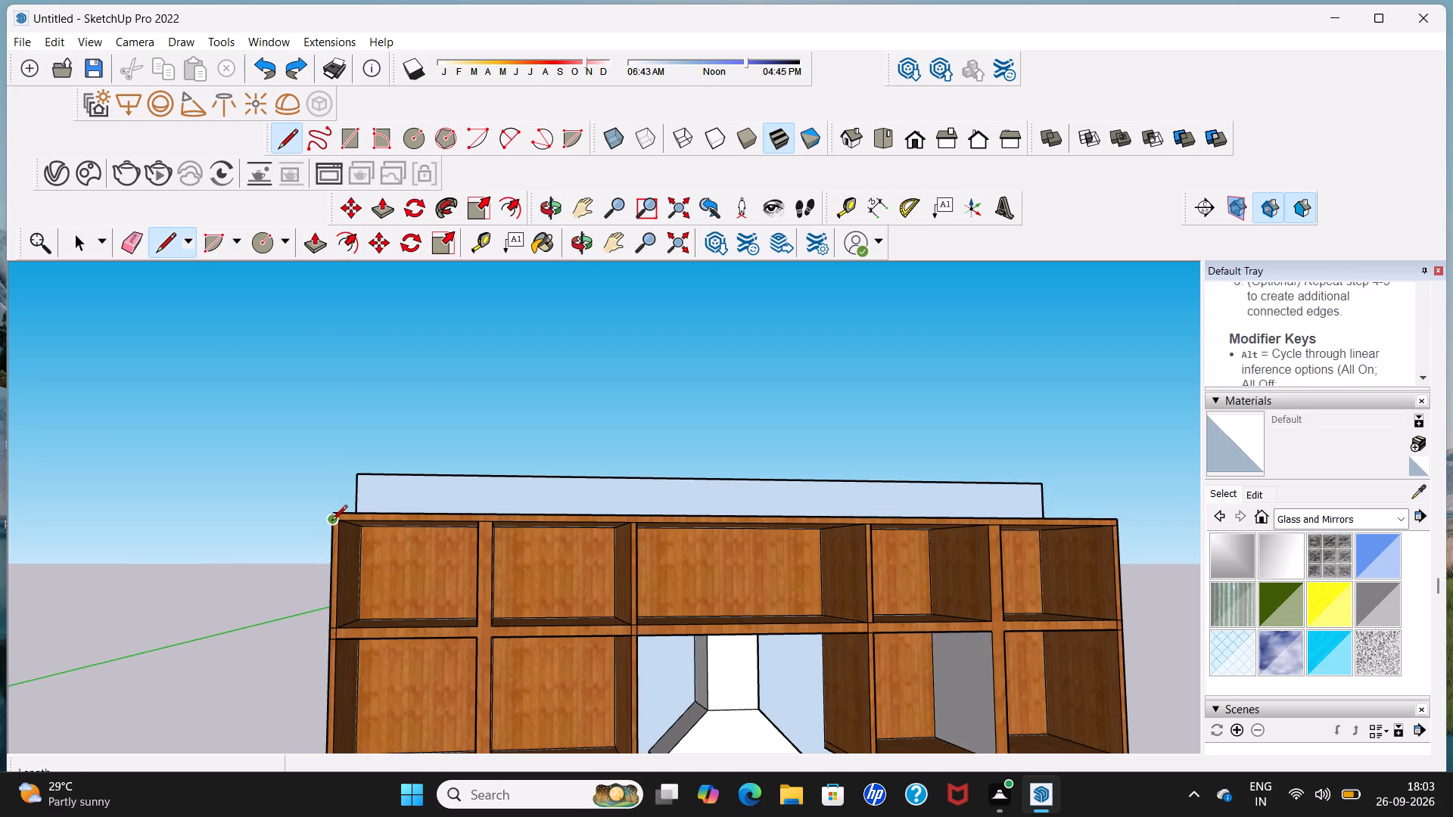
click(341, 520)
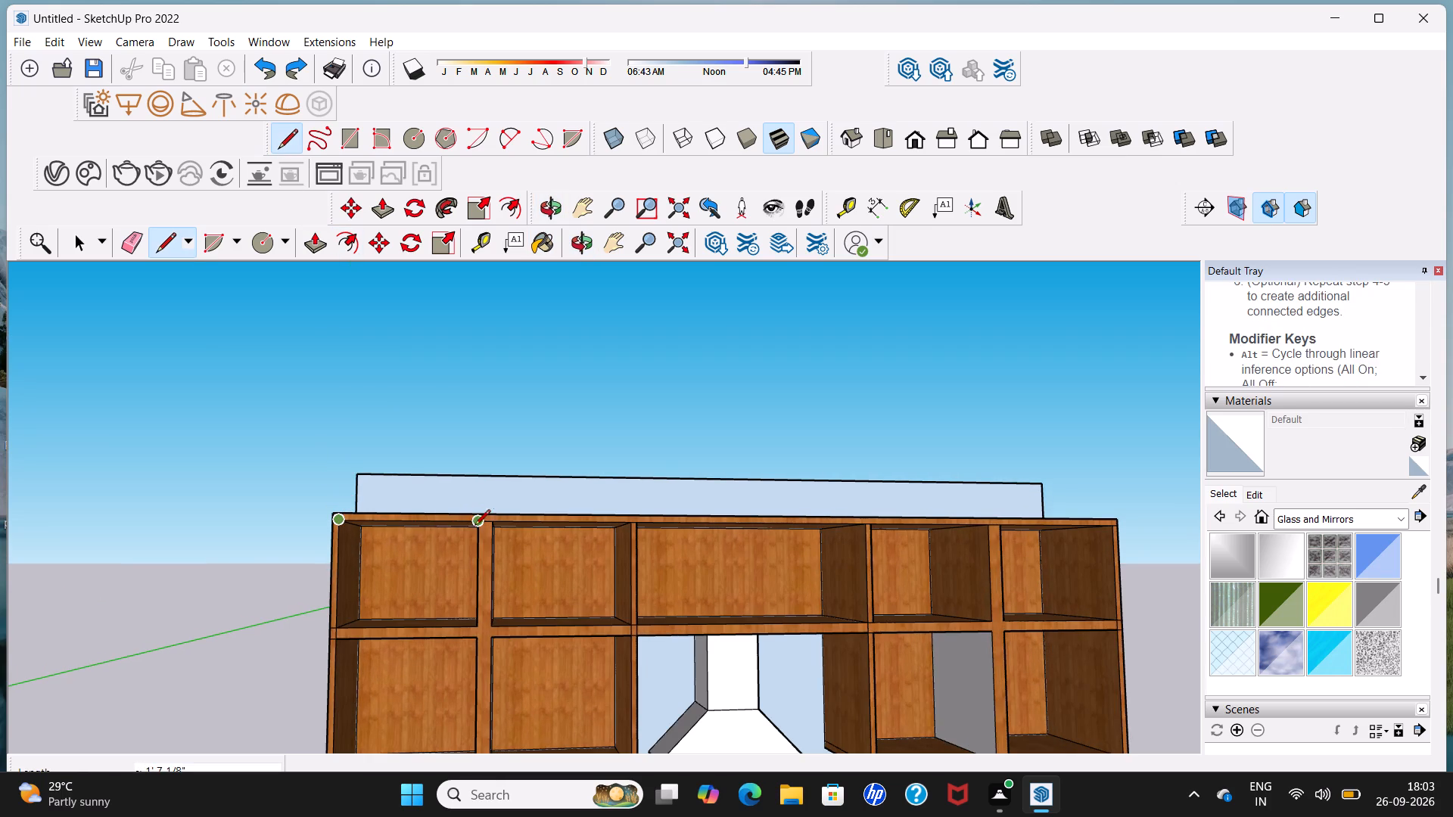
click(474, 522)
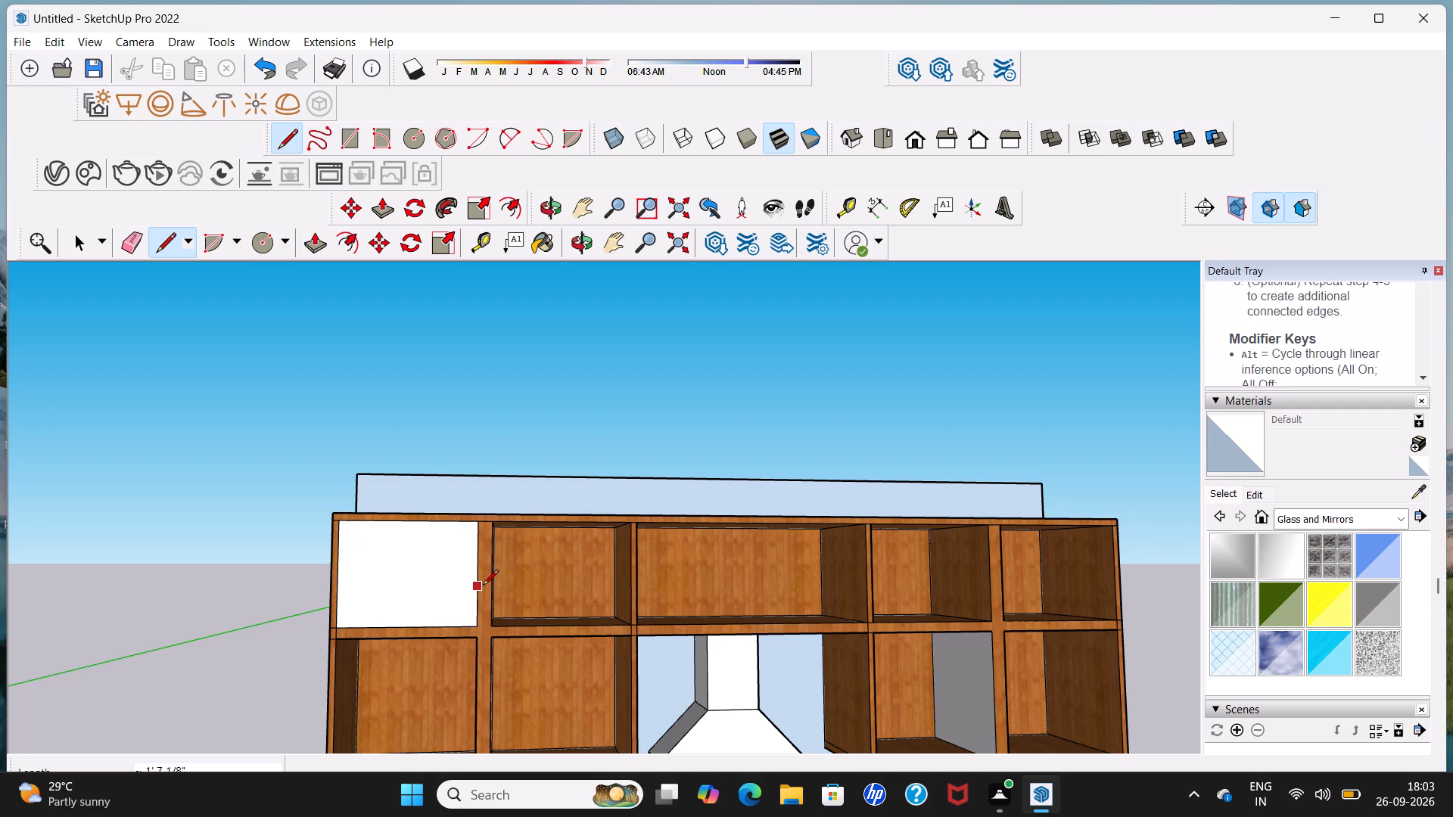
key(space)
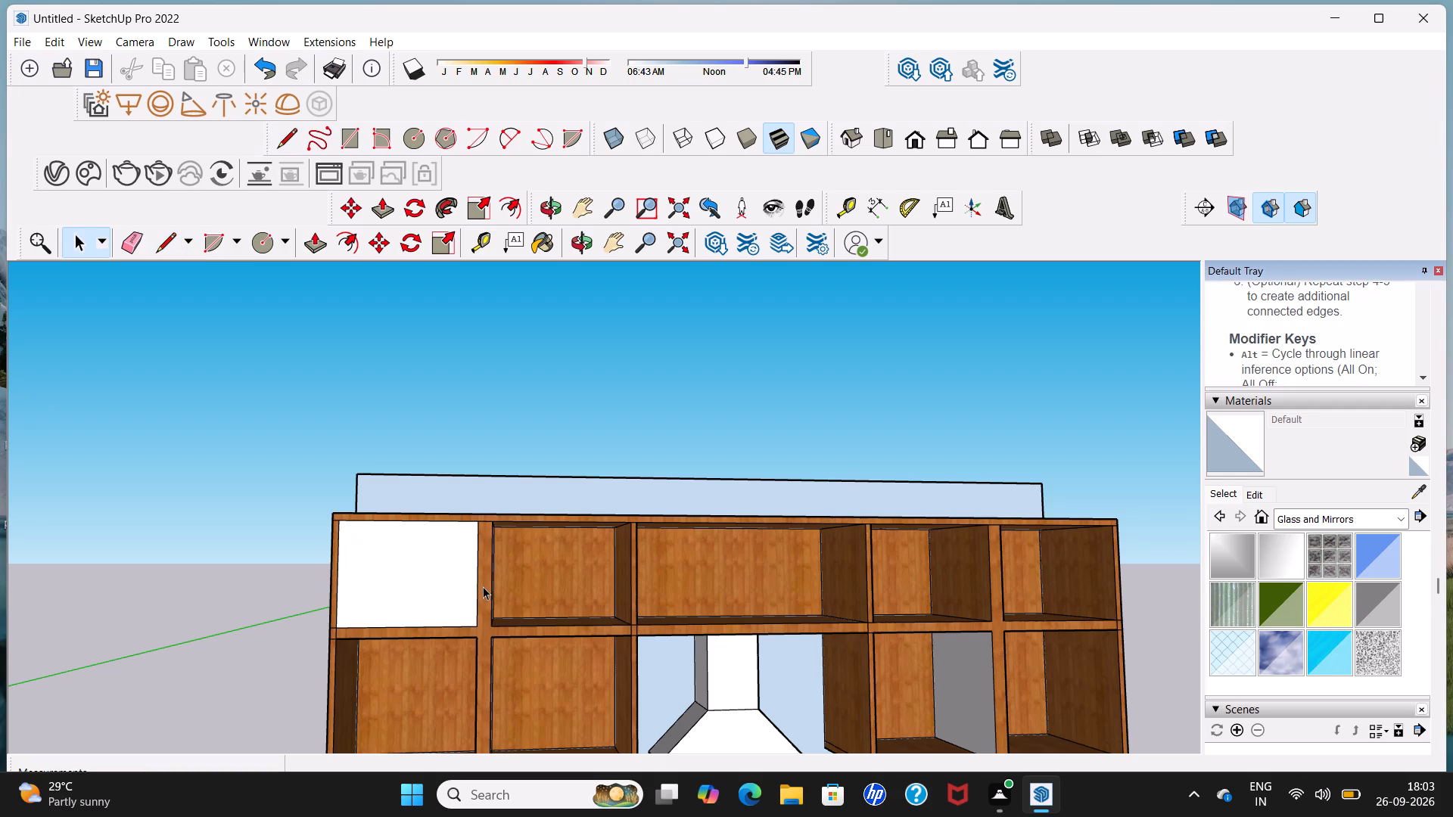
Close the front of the adjacent upper compartment, beside the hood bay, with a vertical line about 1' 2 7/8" along its side edge.
click(158, 235)
middle_drag(572, 577, 488, 562)
scroll(472, 522, up, 1)
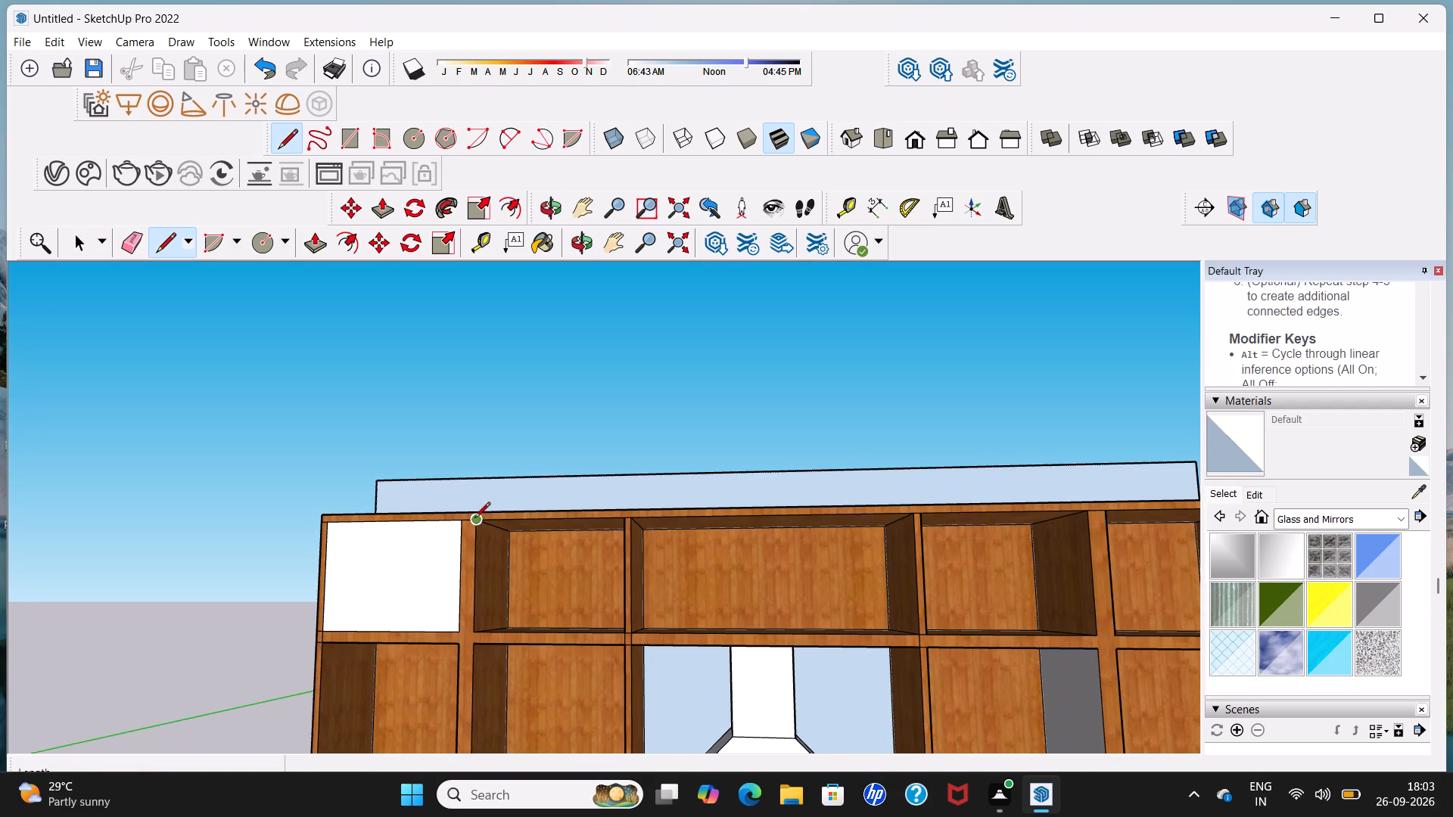
click(474, 519)
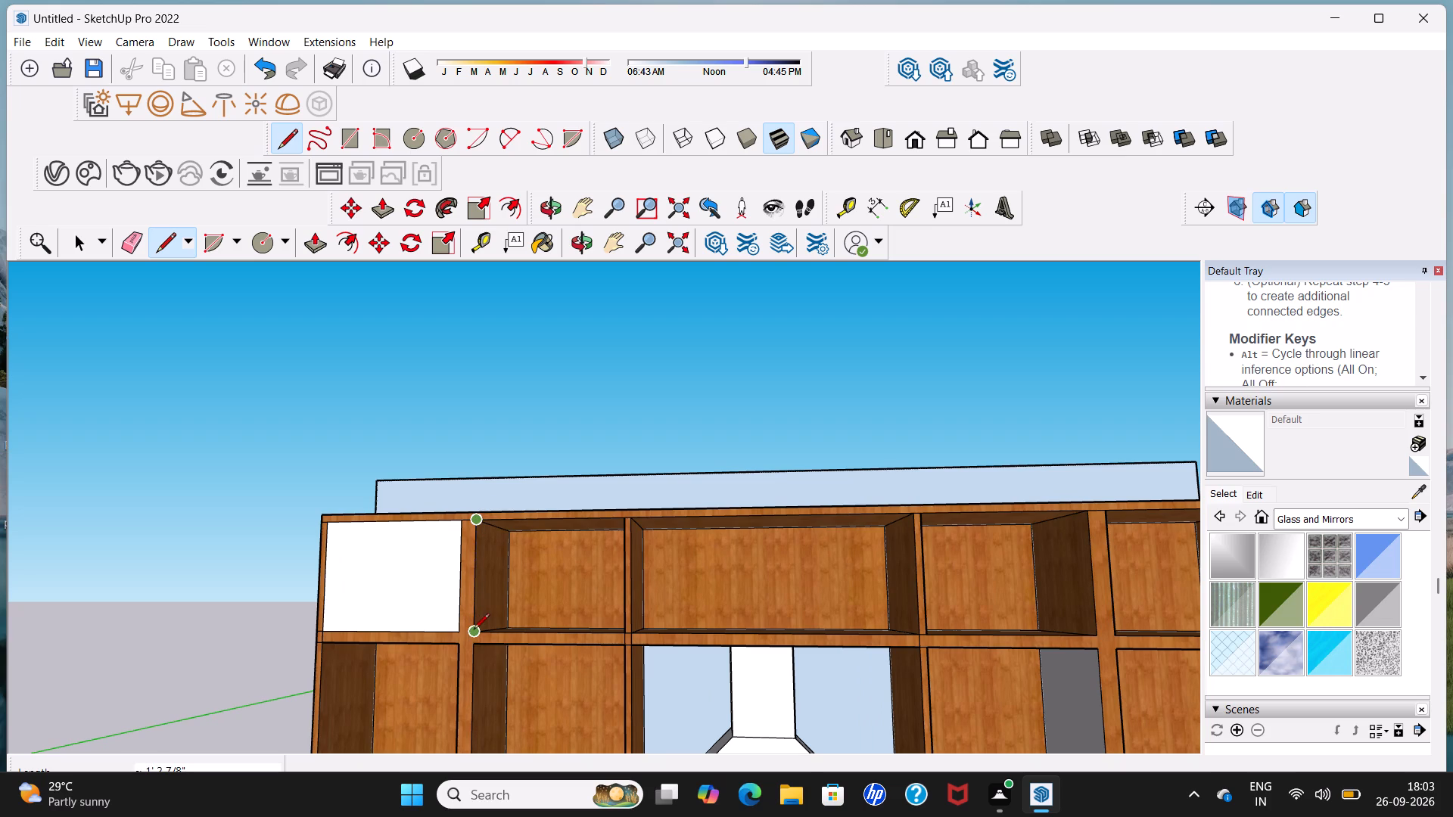
click(474, 631)
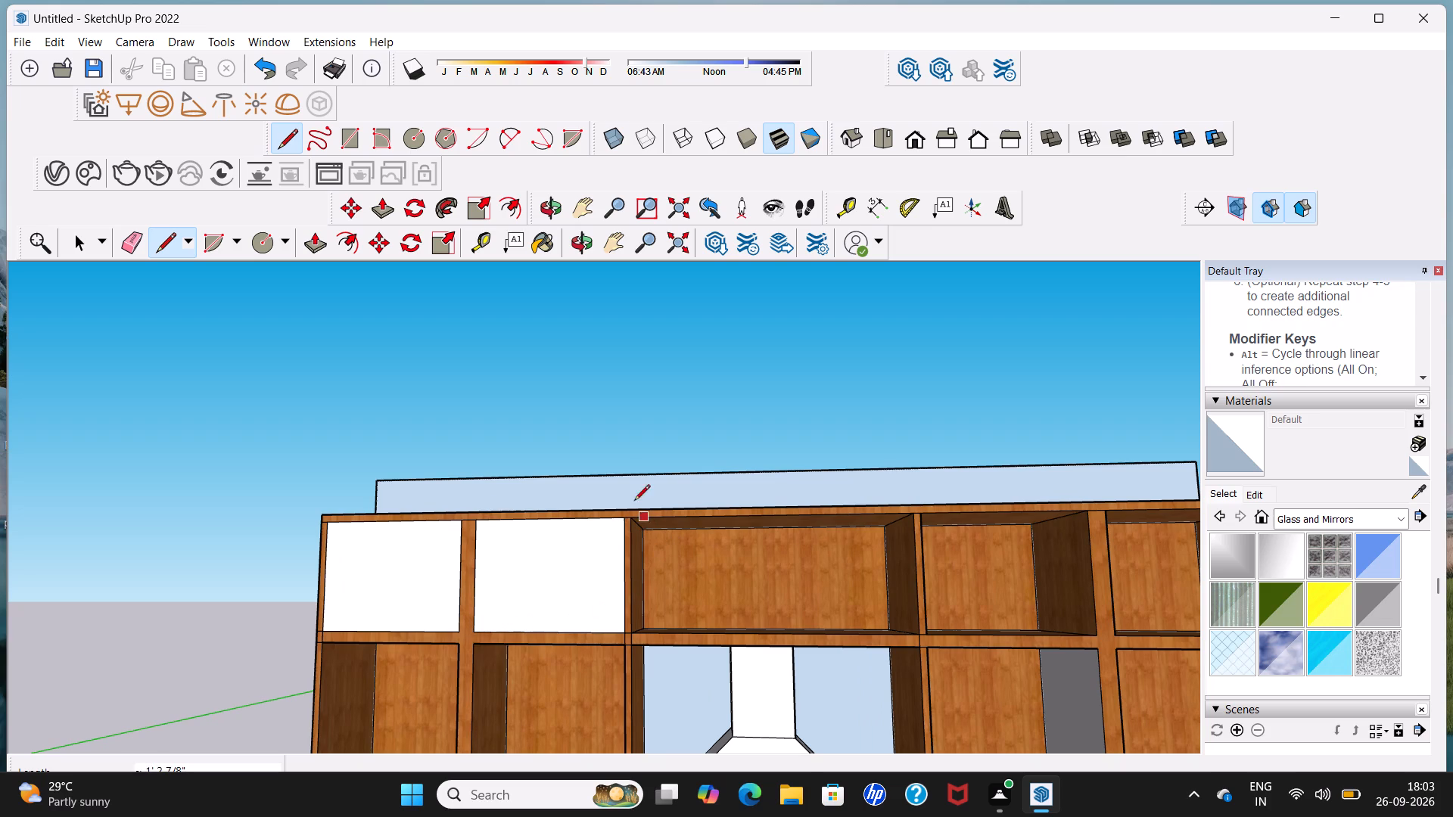
click(630, 518)
key(space)
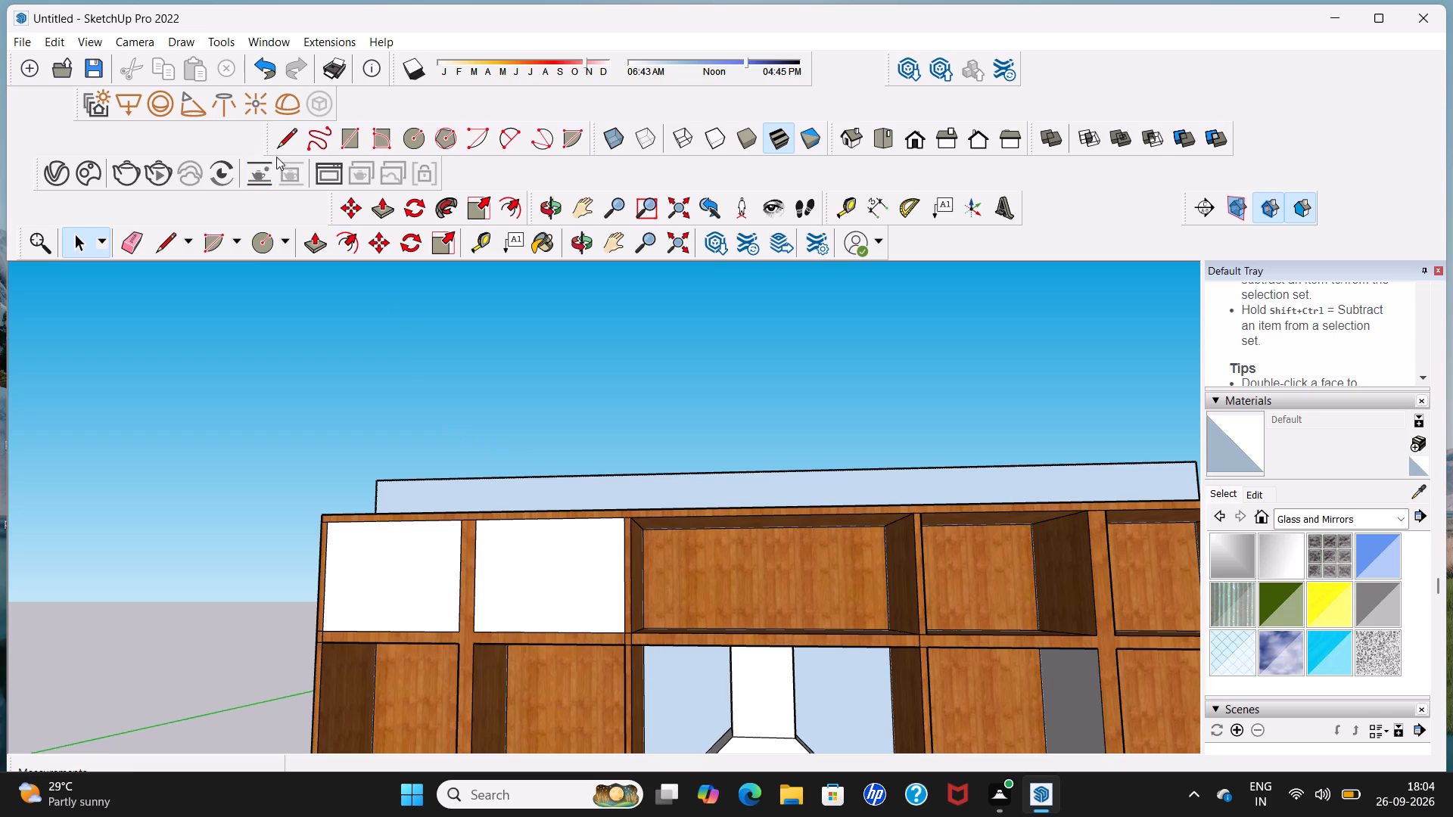
Close the front of the upper sink-side compartment next to the hood bay with a vertical line along its inner edge.
click(279, 149)
scroll(307, 207, down, 5)
scroll(876, 468, up, 1)
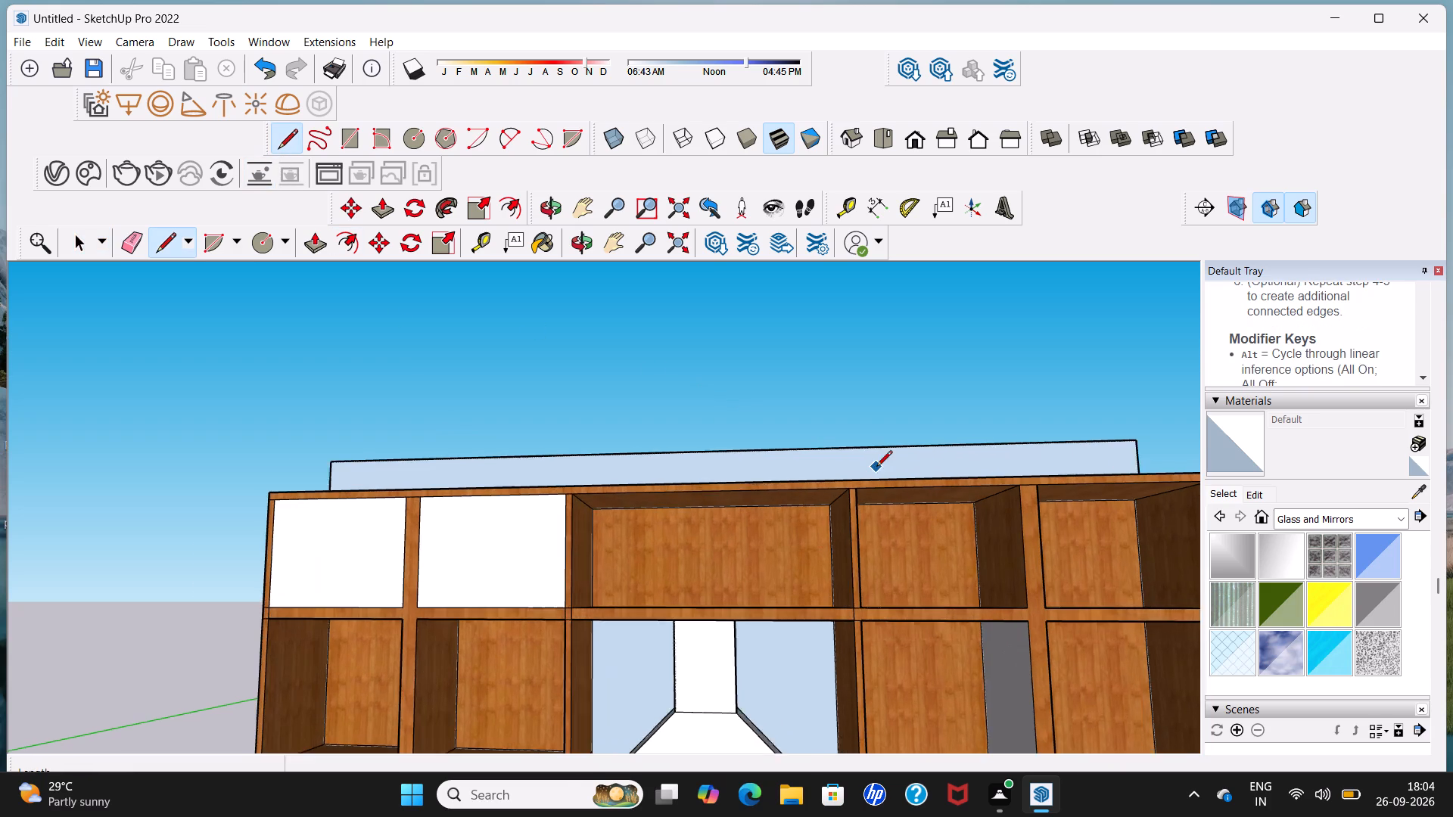
scroll(876, 468, up, 1)
click(856, 493)
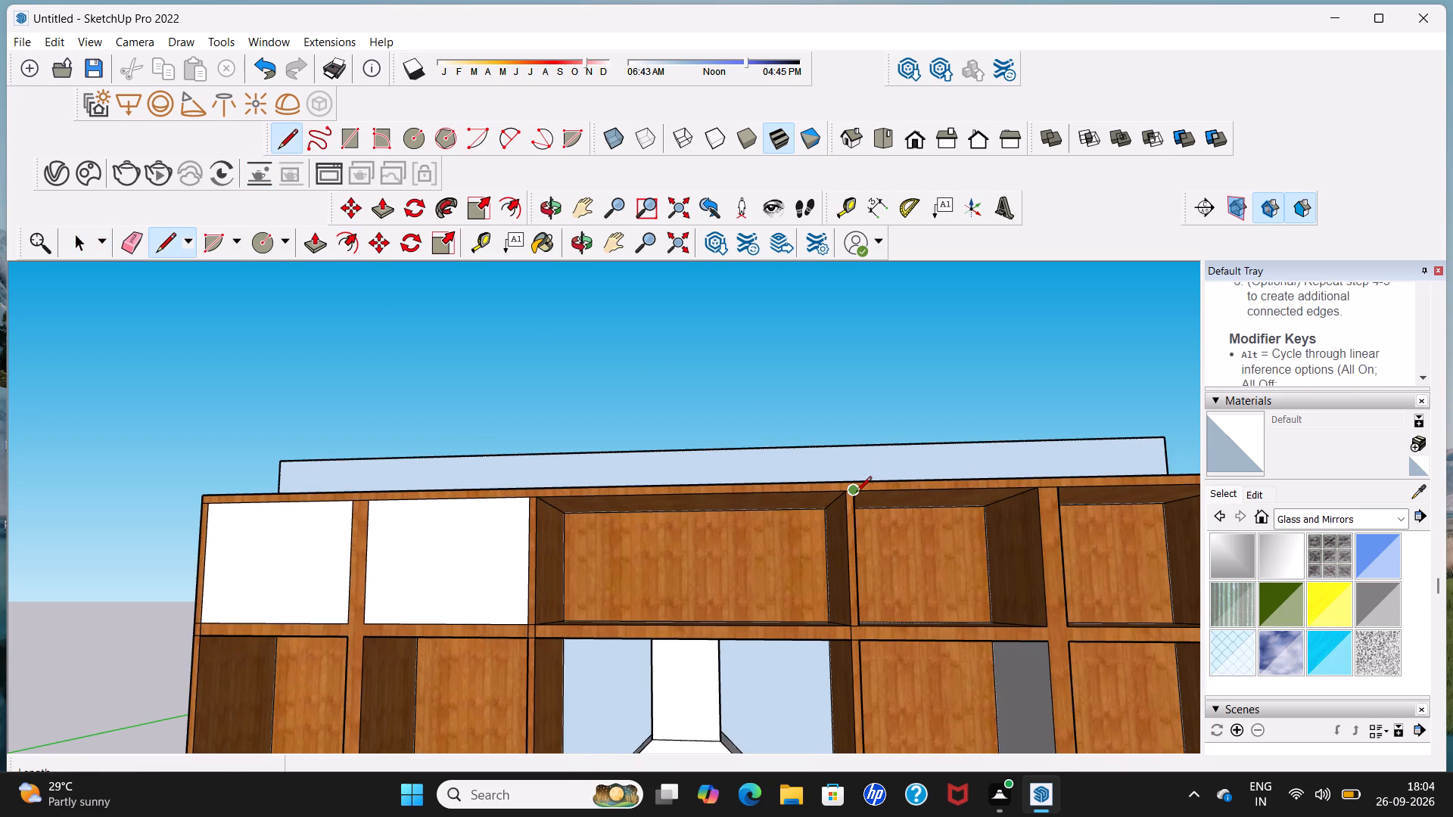
click(862, 623)
scroll(871, 605, down, 5)
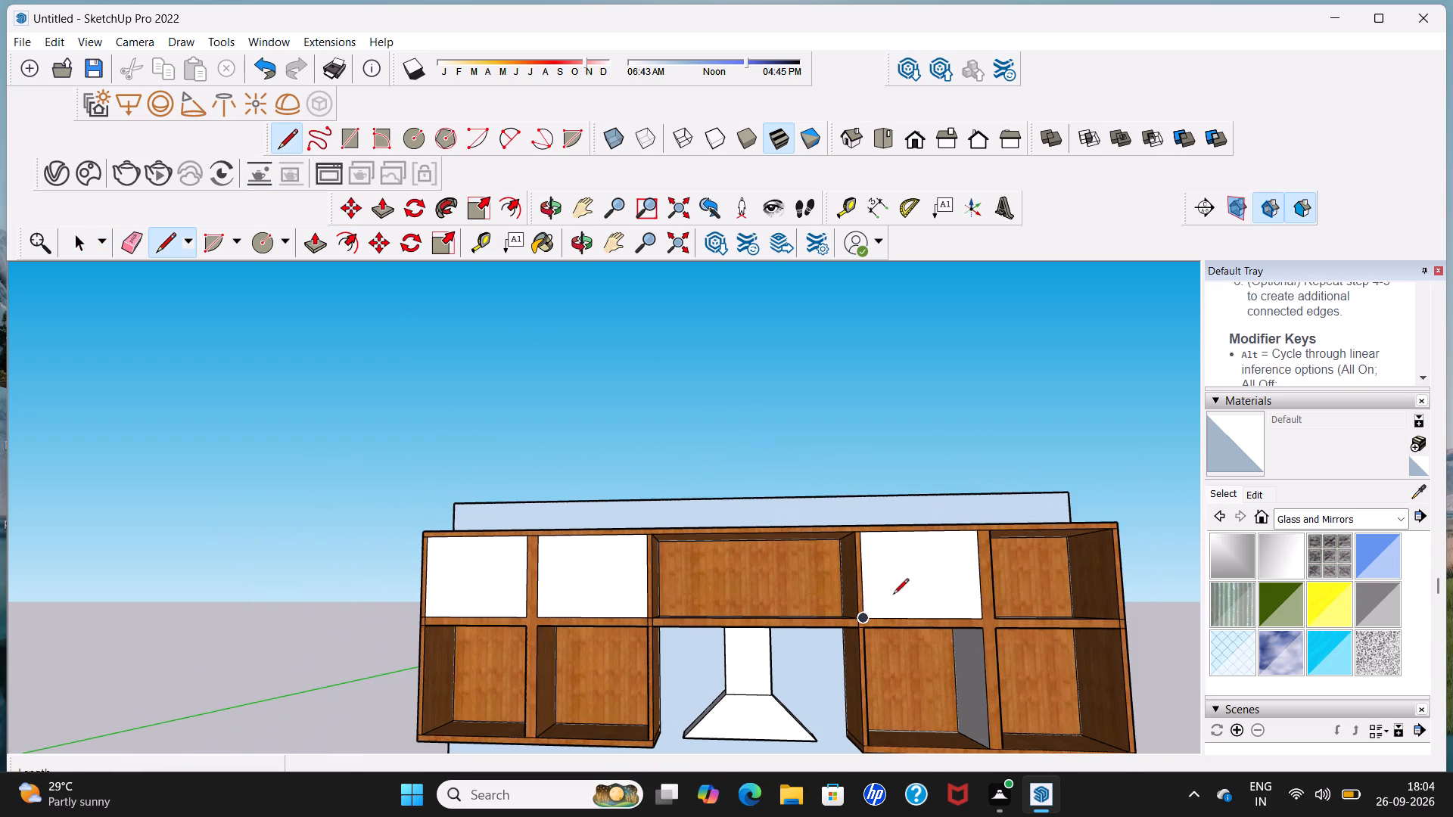
Close the front of the upper outermost sink-side compartment with a vertical line along its inner side edge.
scroll(1007, 535, up, 3)
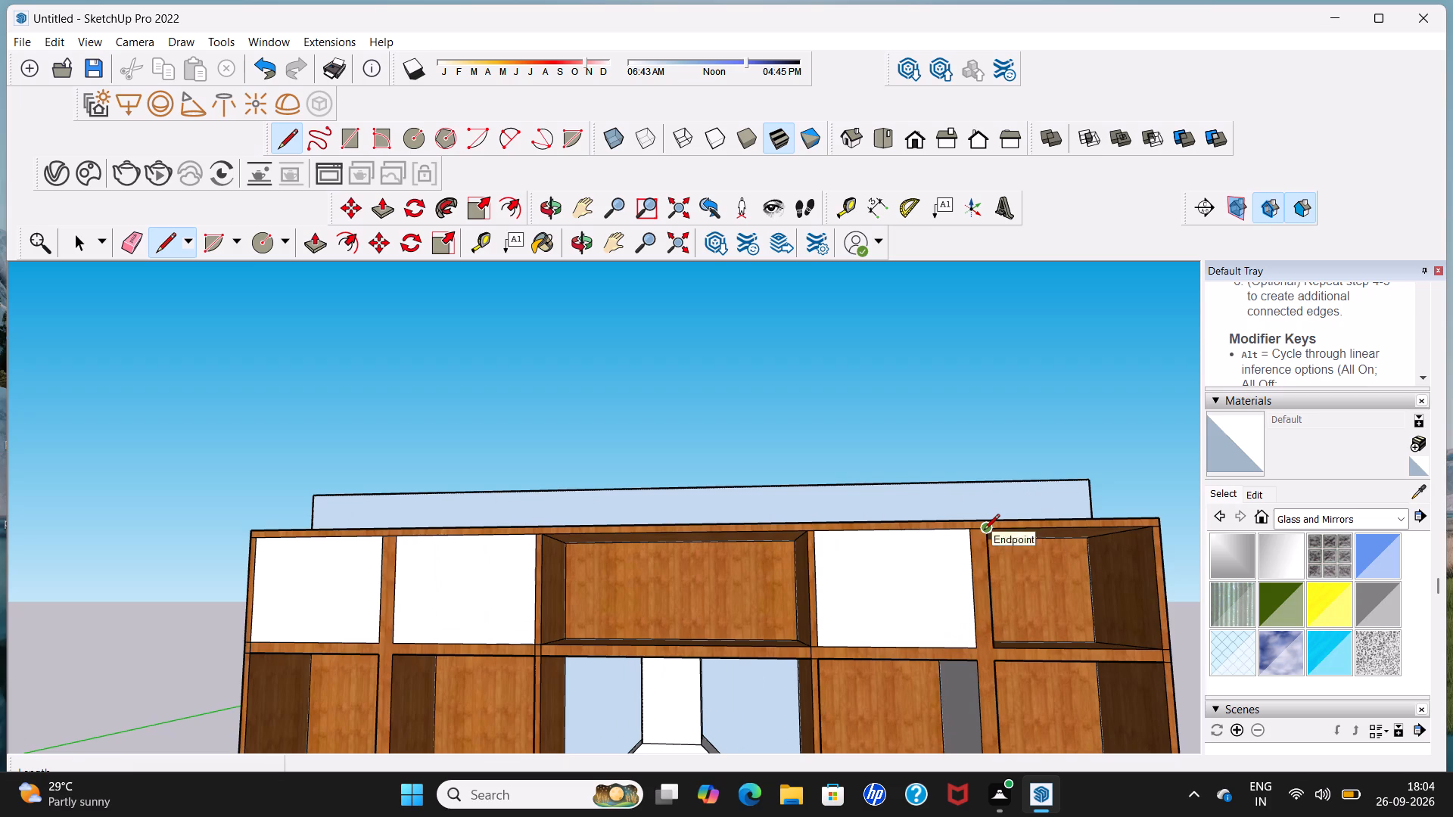
click(984, 531)
click(998, 652)
scroll(996, 650, down, 6)
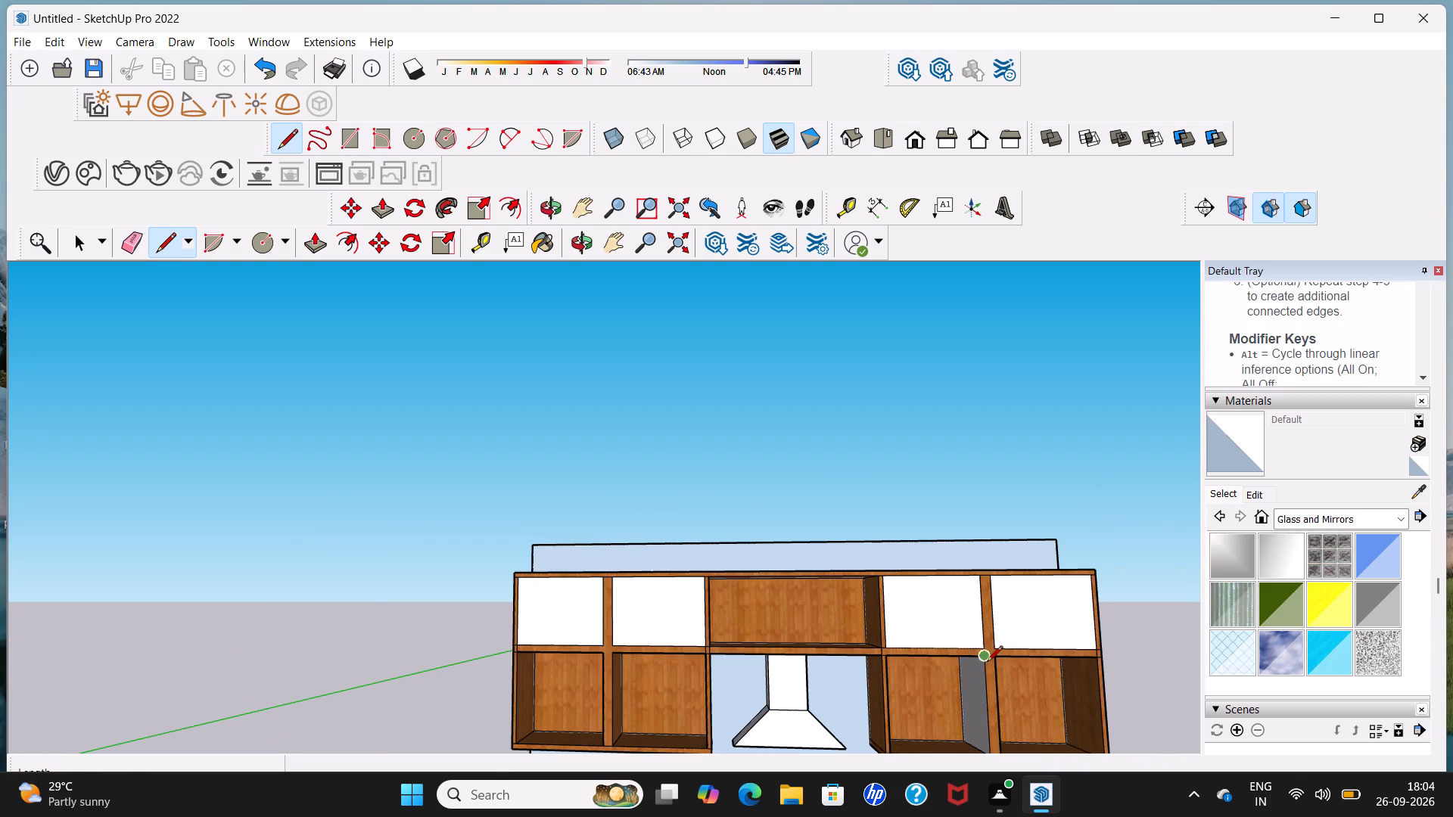
Paint Wood Bamboo on the bare partition and ceiling faces inside the two lower compartments flanking the hood.
shift+middle_drag(916, 680, 852, 562)
middle_drag(905, 589, 995, 576)
middle_drag(824, 631, 820, 620)
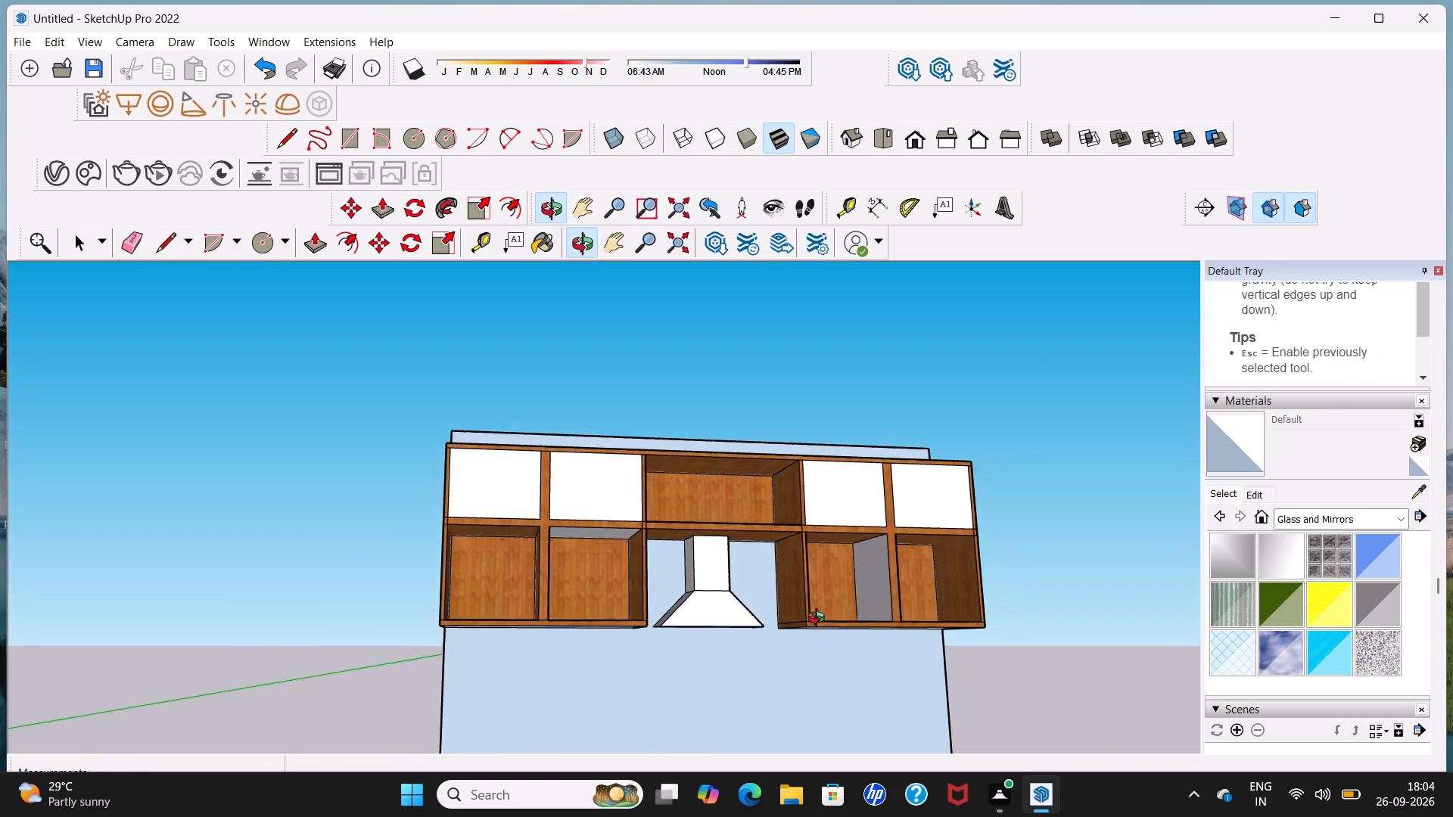
middle_drag(820, 620, 796, 505)
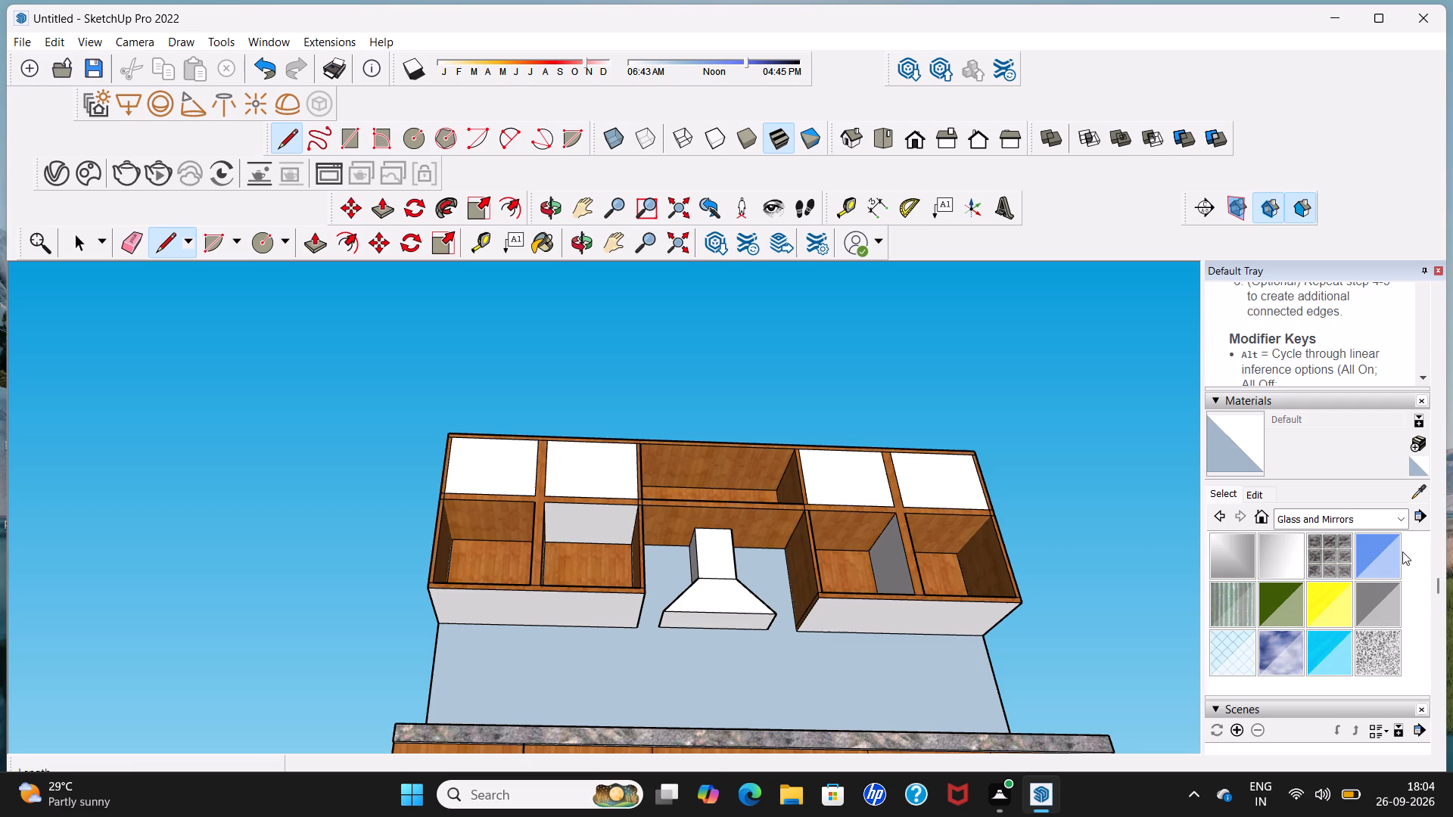
click(1402, 518)
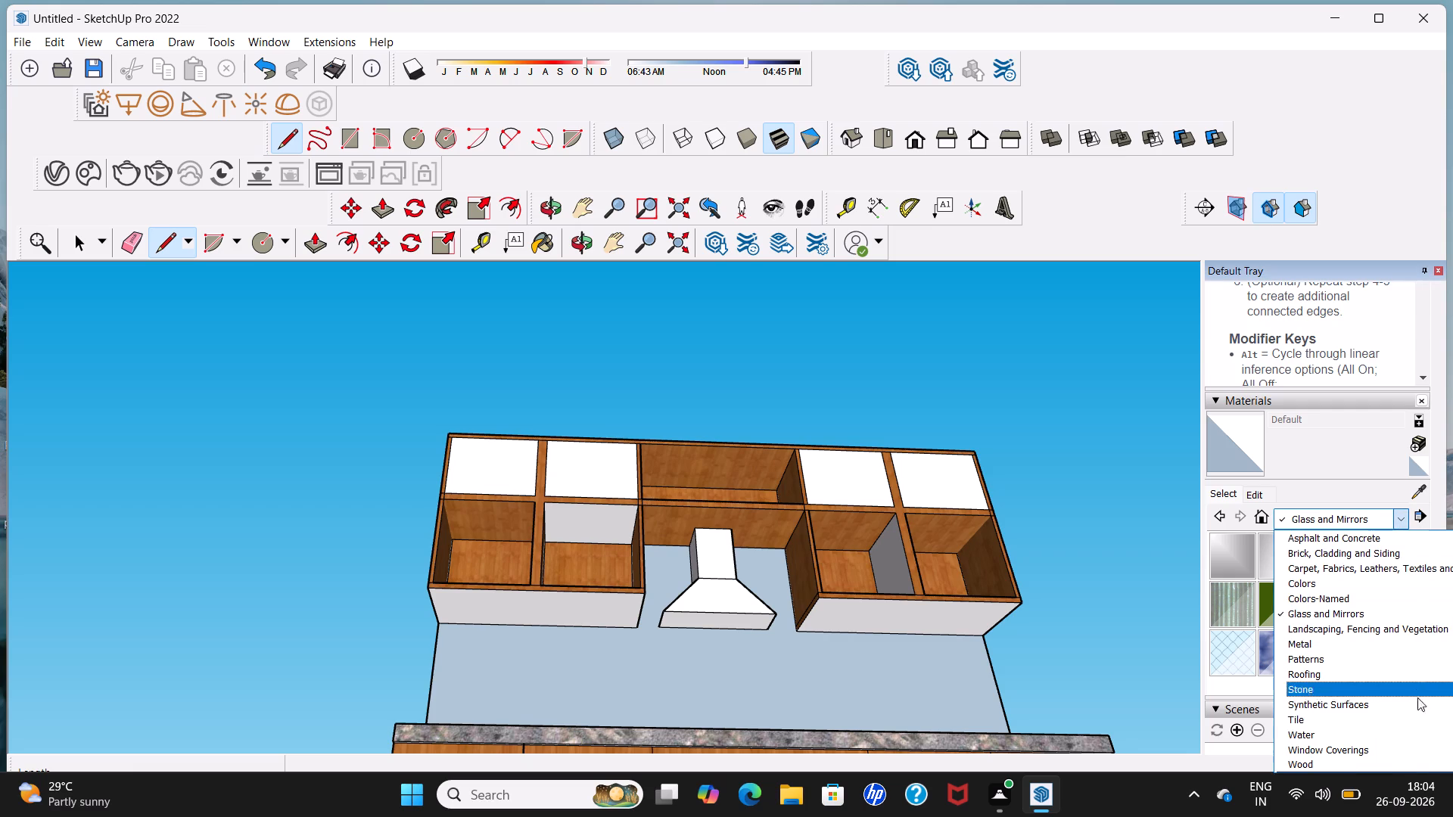
click(1415, 763)
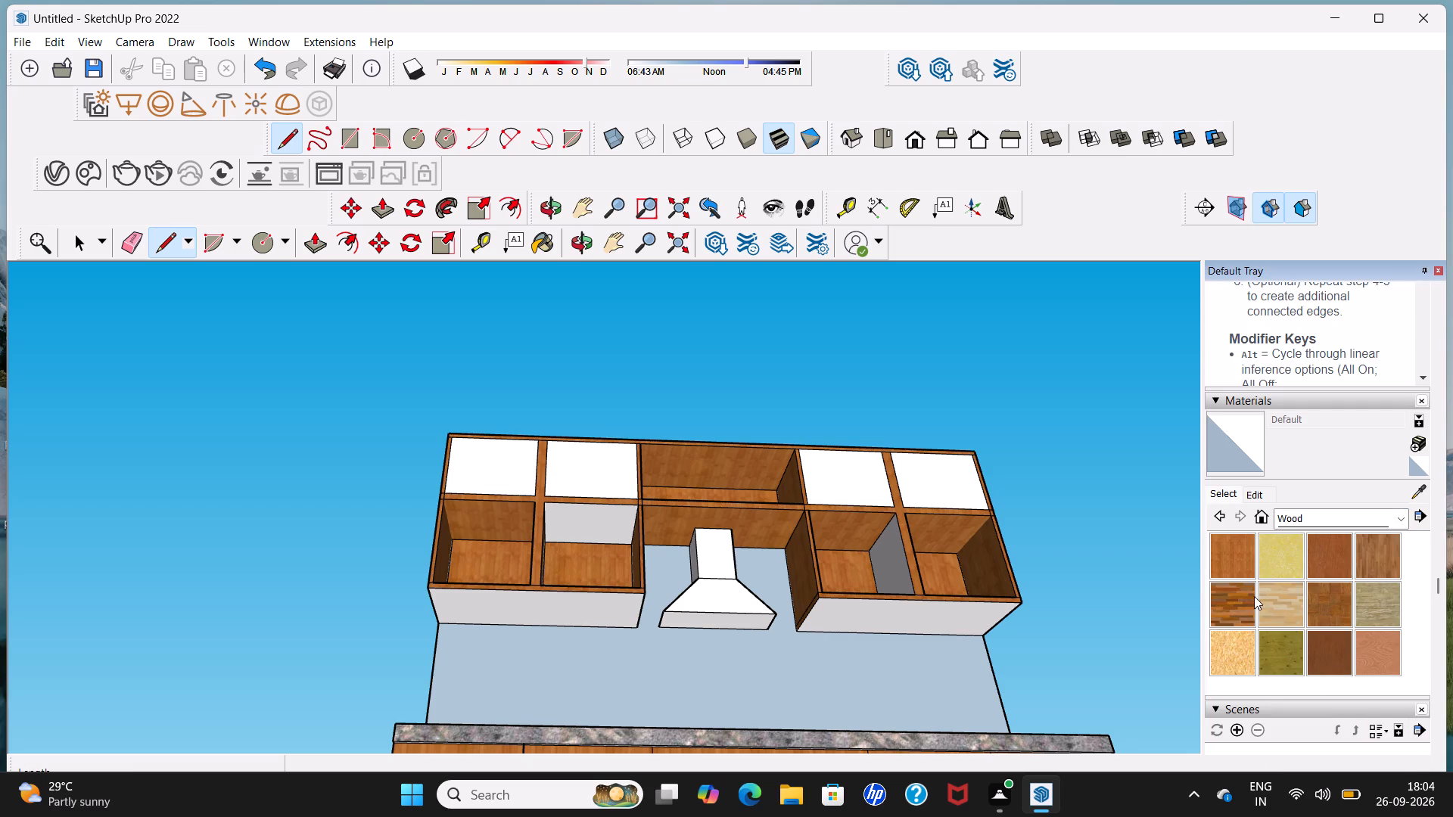
click(1231, 556)
scroll(954, 607, up, 3)
click(858, 555)
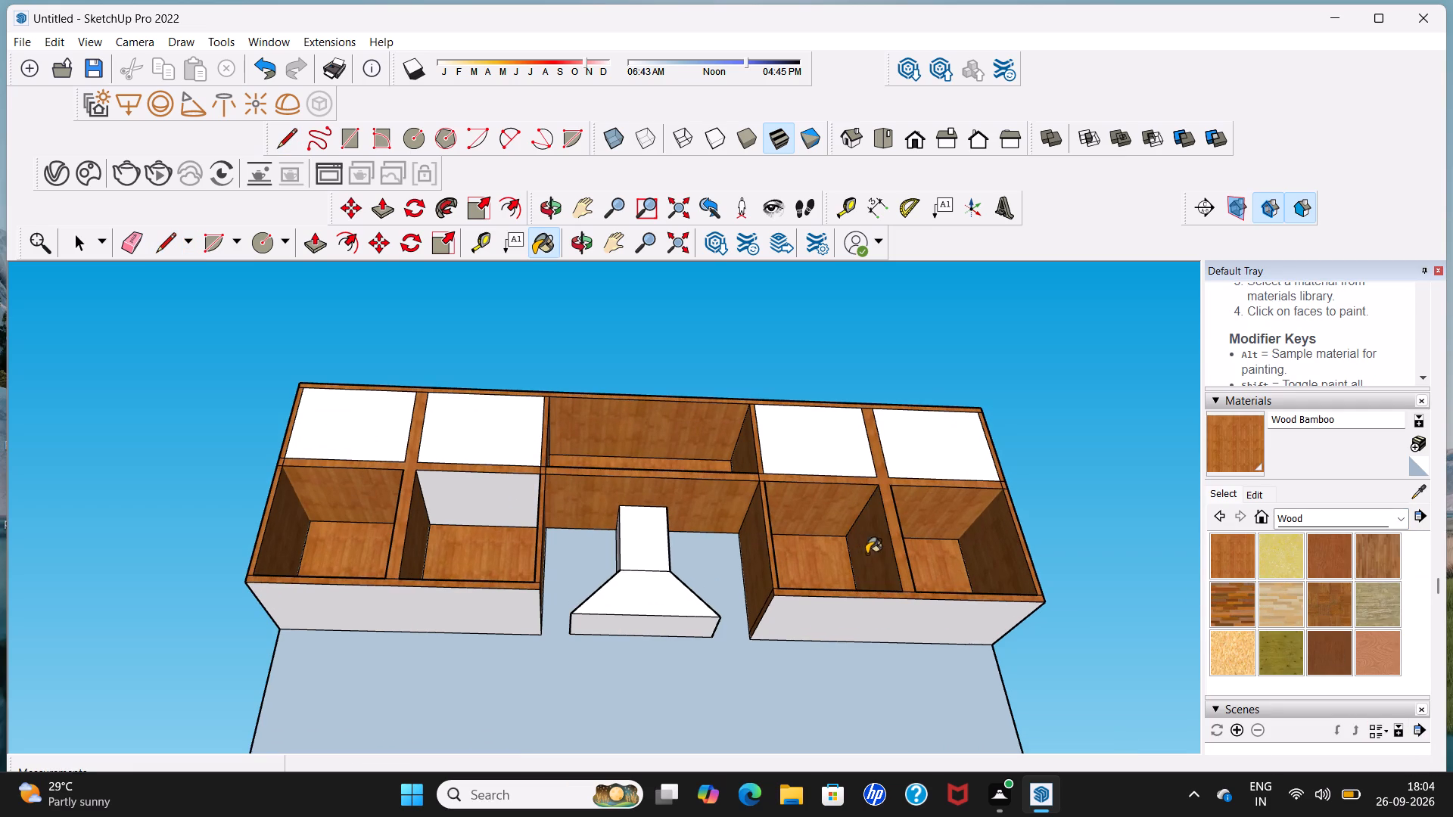
click(465, 499)
scroll(982, 560, down, 2)
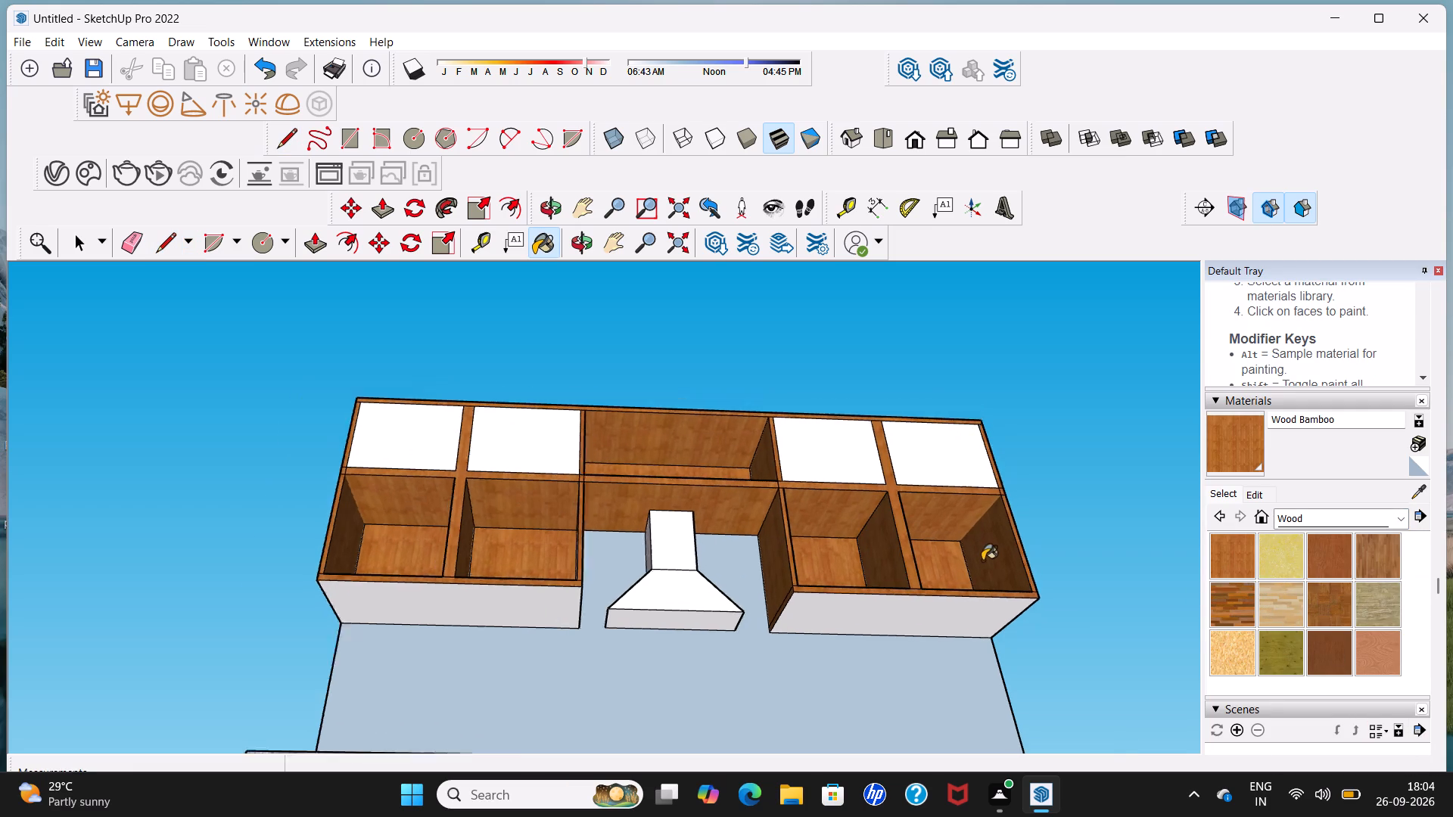
scroll(982, 561, down, 2)
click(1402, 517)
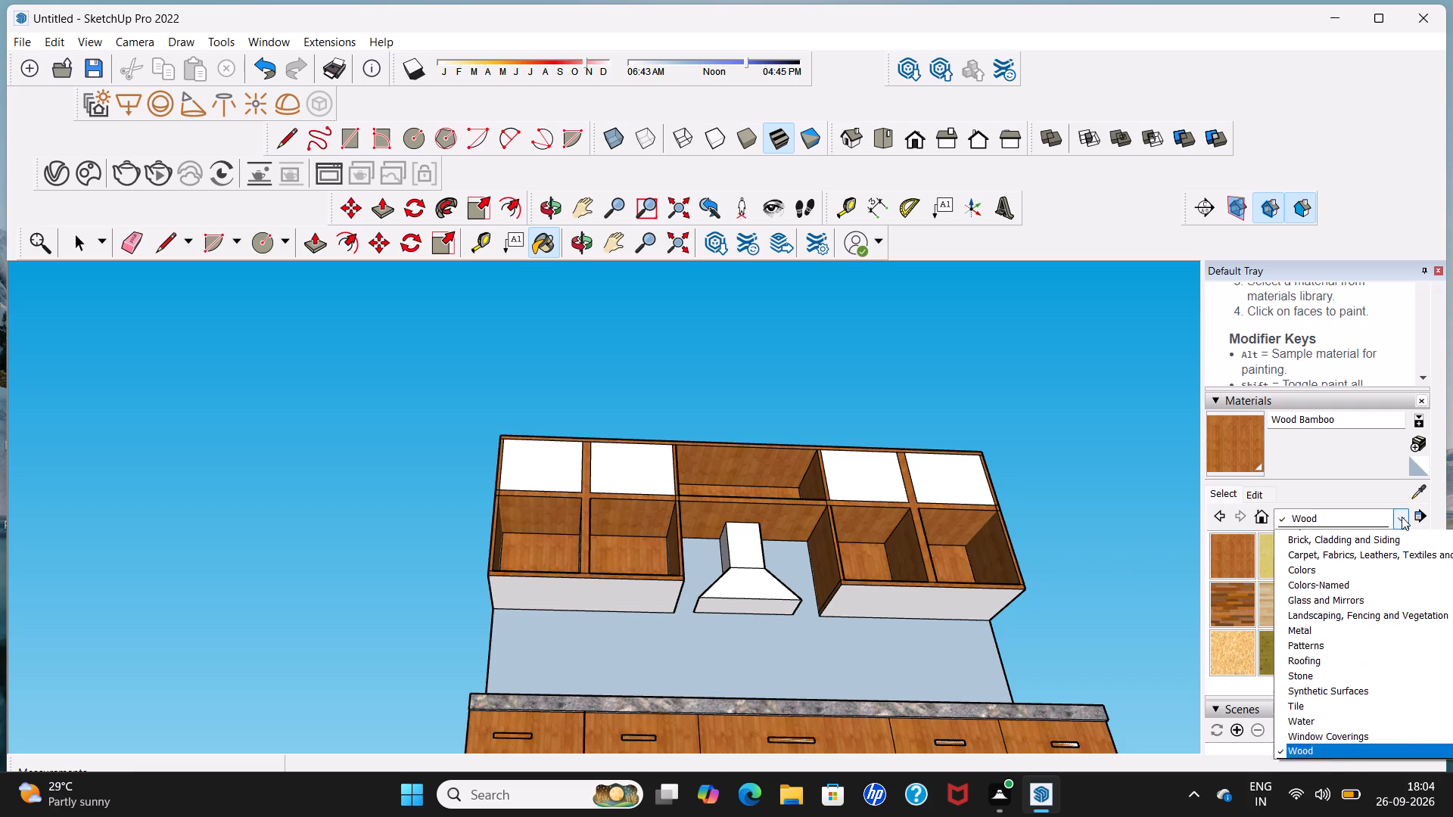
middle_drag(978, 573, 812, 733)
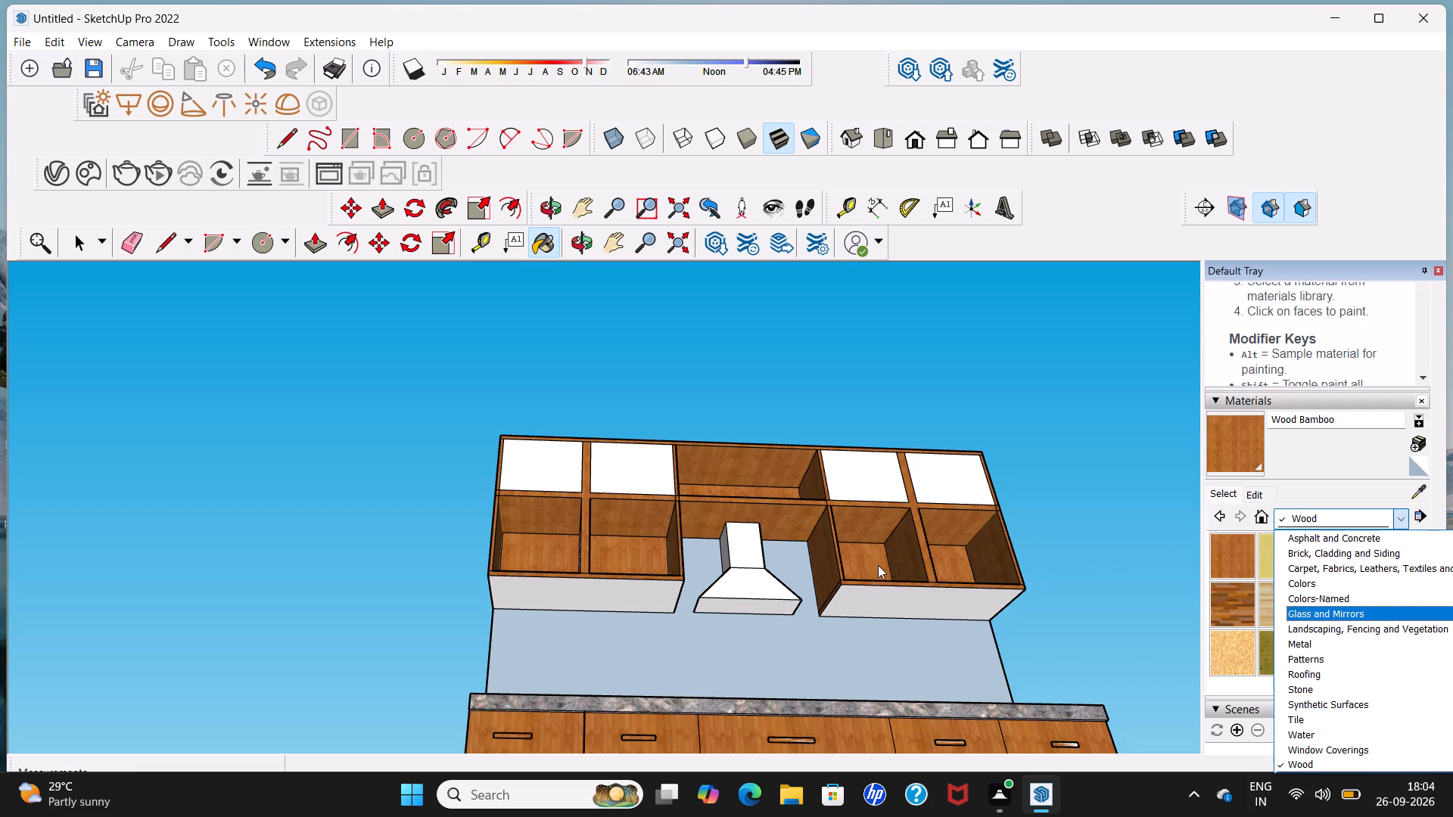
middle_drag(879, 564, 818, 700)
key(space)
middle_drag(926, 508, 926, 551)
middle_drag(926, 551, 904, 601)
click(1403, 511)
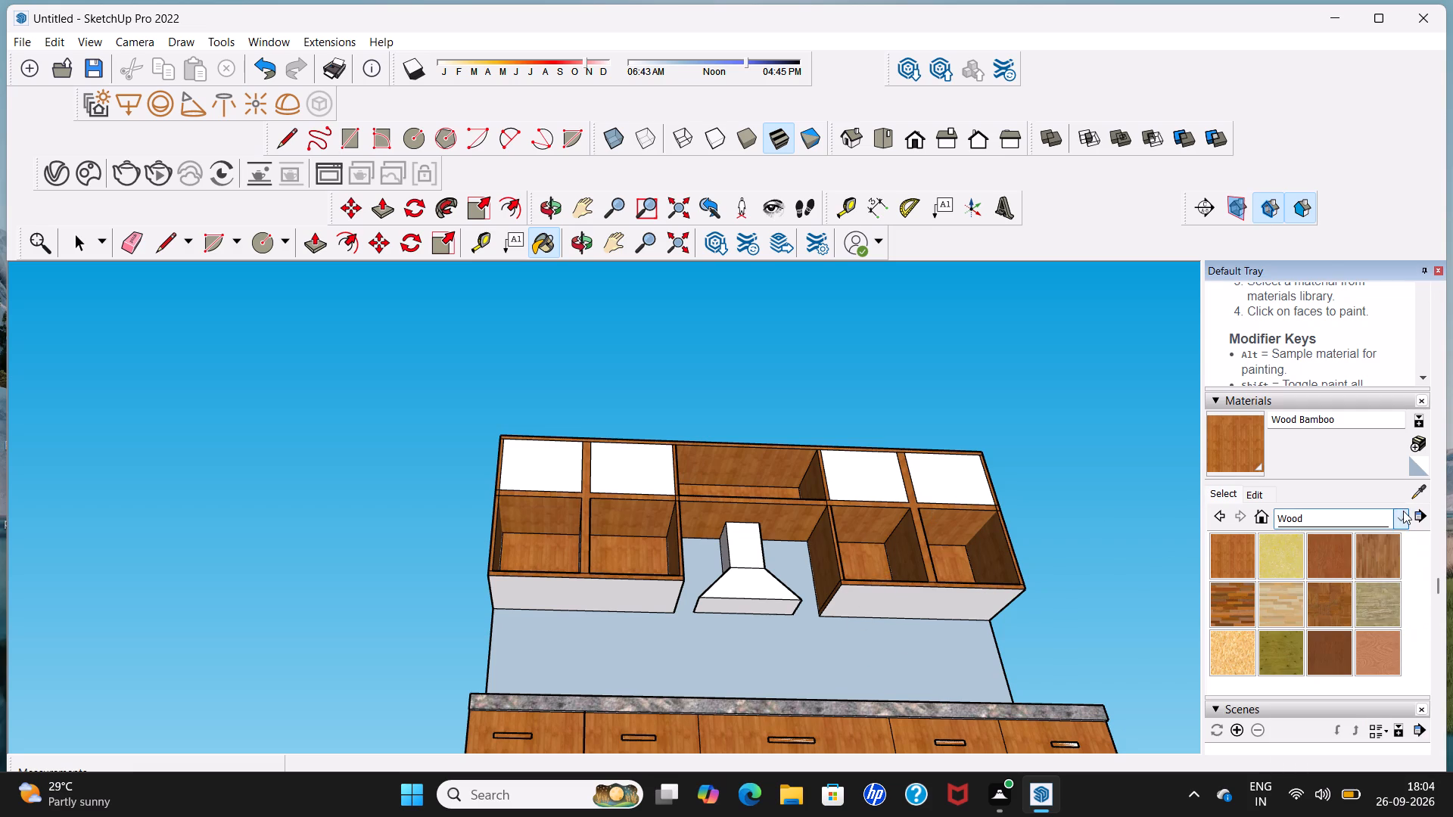
Paint the undersides of both wall cabinets, on either side of the hood, with Wood Bamboo.
middle_drag(1069, 508, 1012, 645)
scroll(969, 539, up, 3)
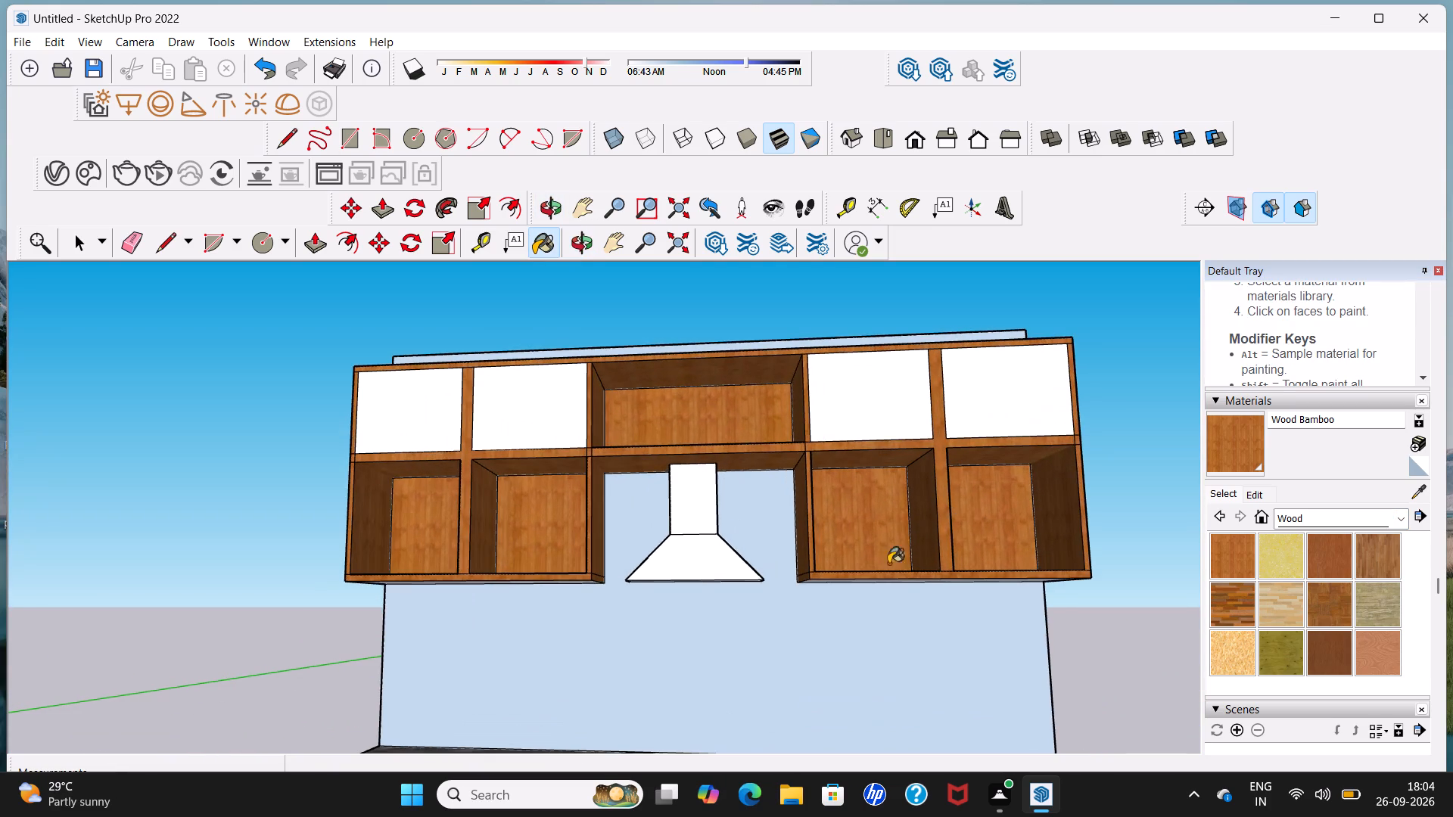
middle_drag(850, 581, 833, 487)
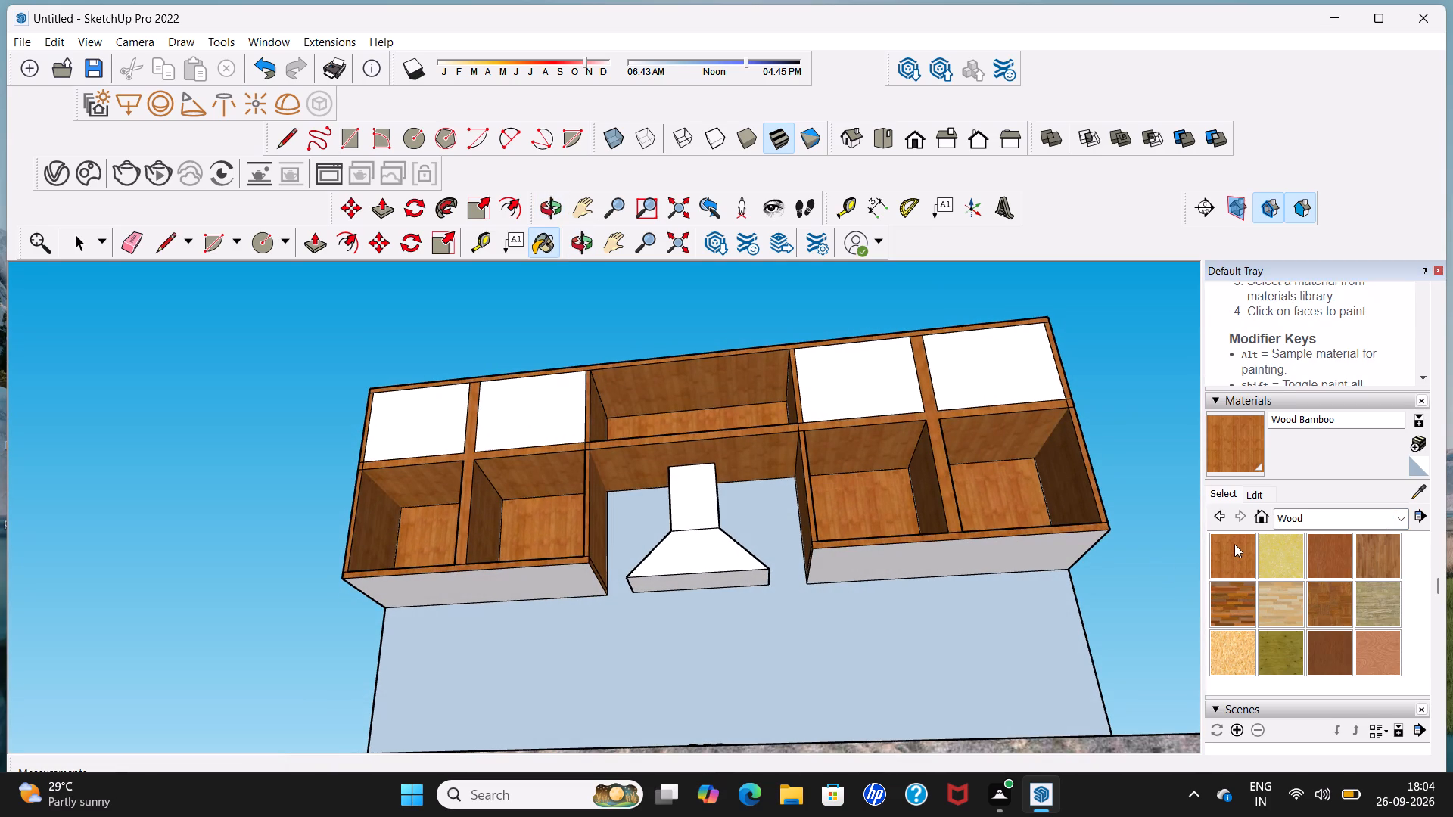
click(1234, 545)
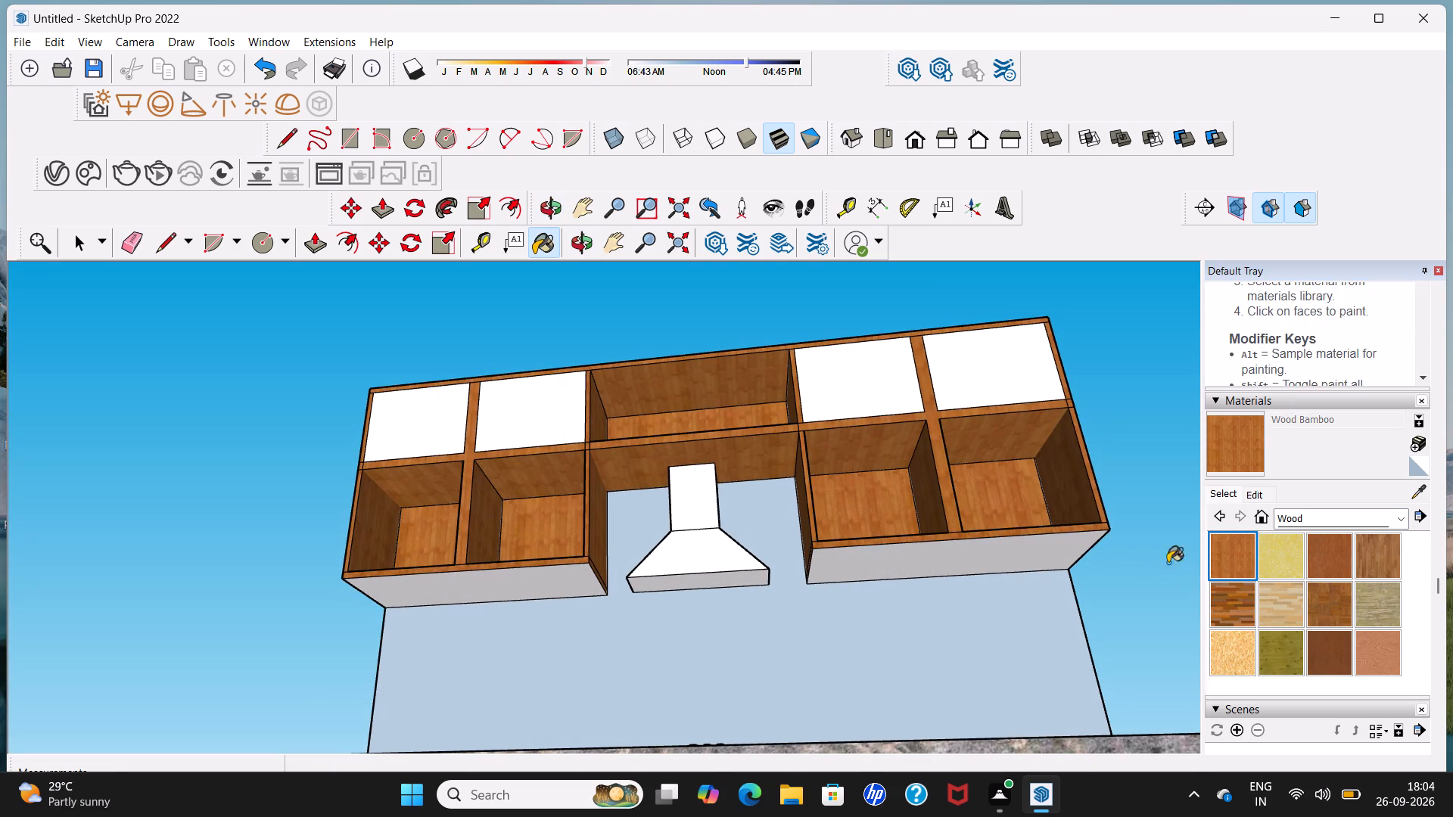
click(1044, 556)
click(514, 586)
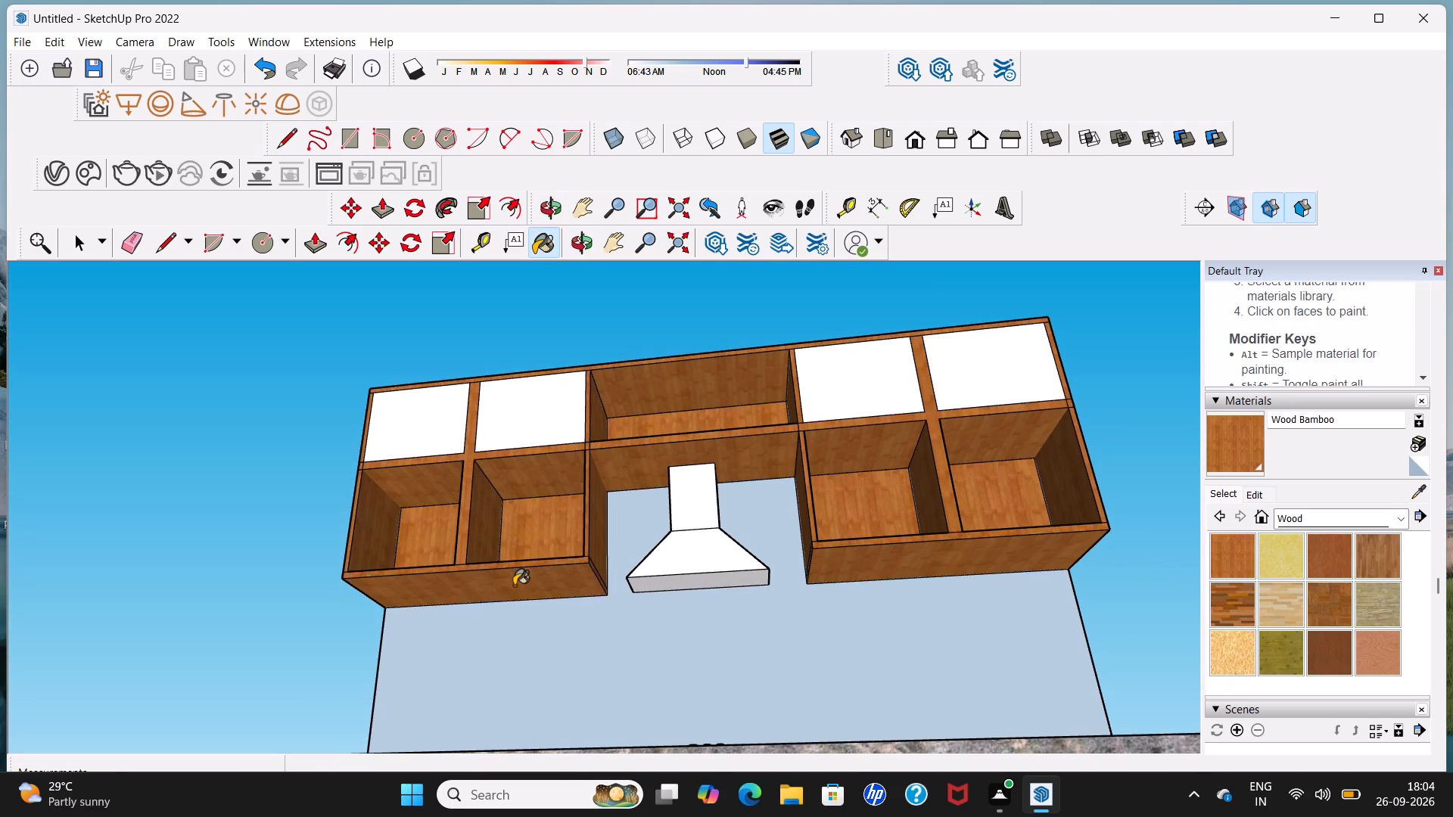
key(space)
Close the fronts of the two lower compartments on the side away from the sink with vertical edge lines about 1' 7 5/8" long.
middle_drag(462, 527, 475, 603)
scroll(475, 603, down, 1)
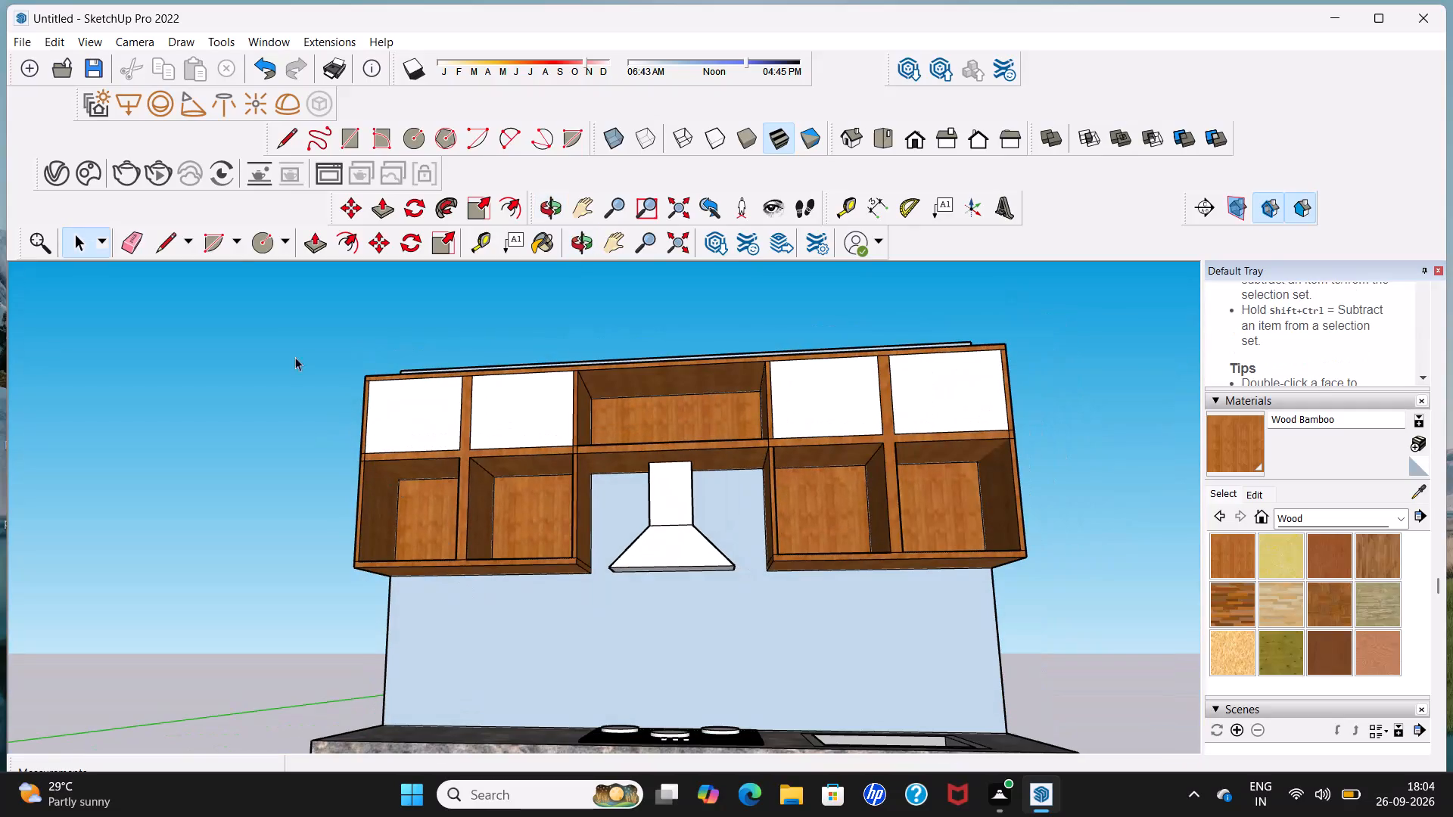
click(163, 244)
scroll(354, 467, up, 3)
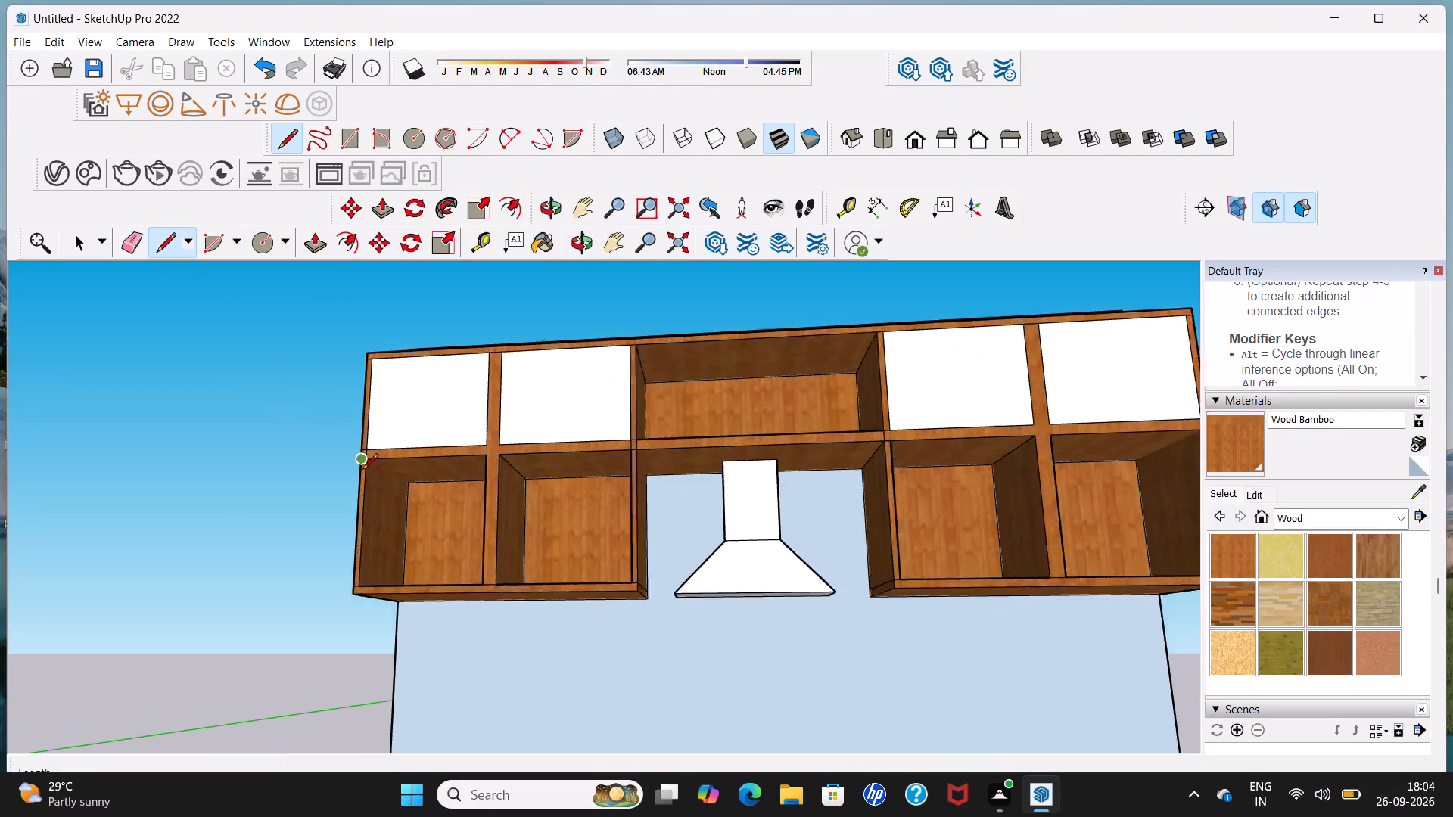
scroll(362, 471, up, 2)
click(371, 455)
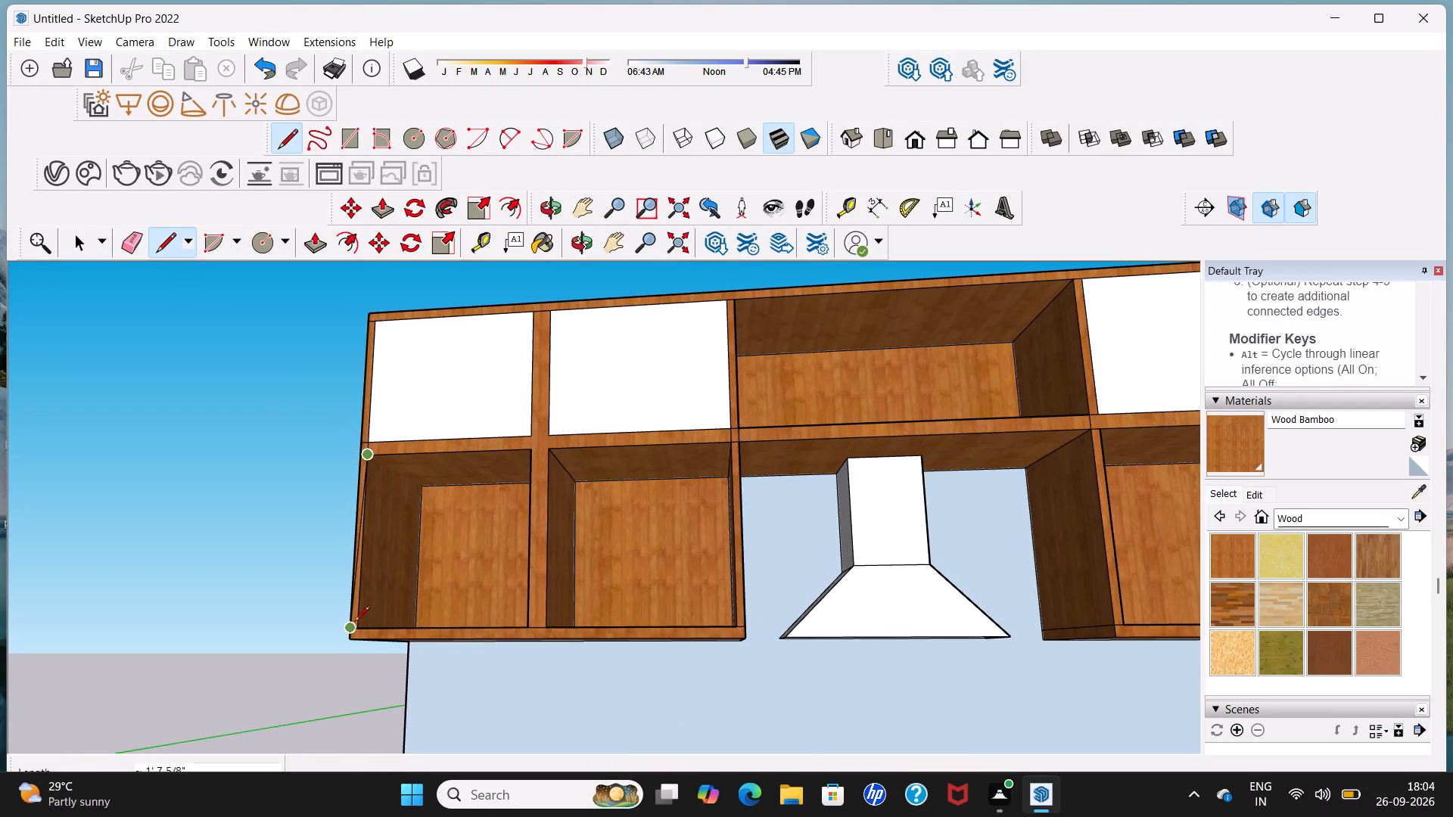
click(362, 633)
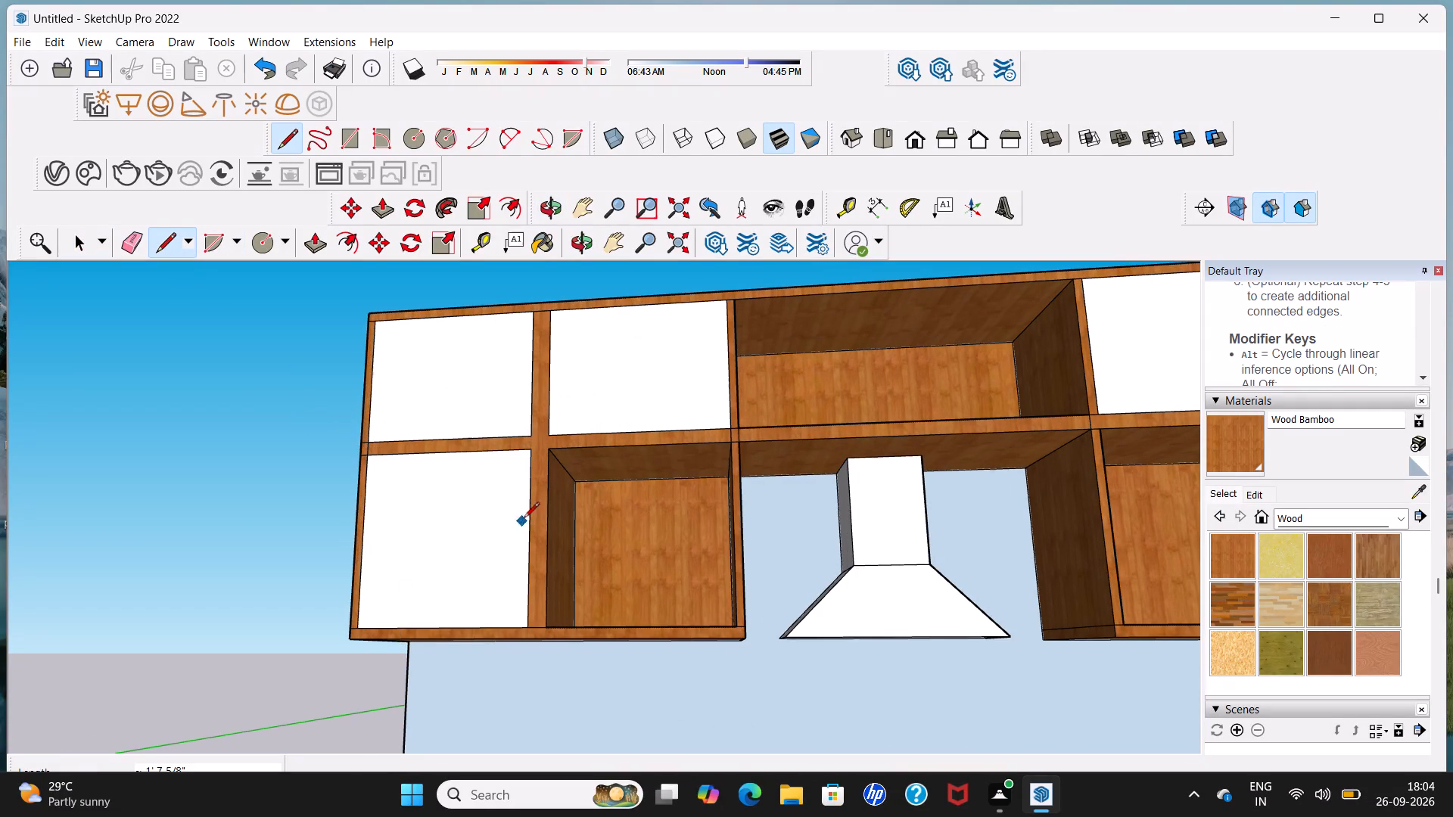
click(552, 452)
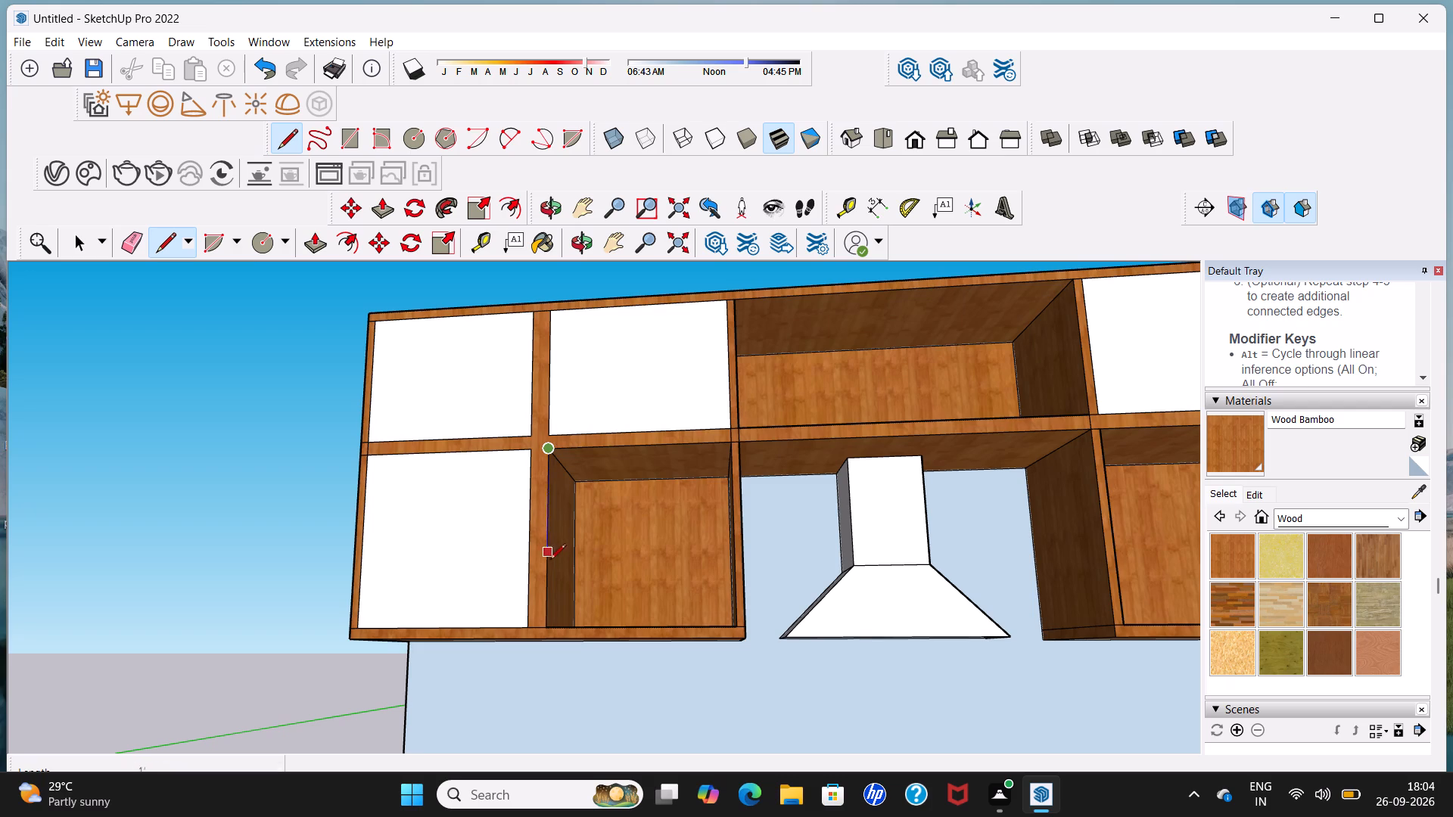
click(541, 626)
scroll(544, 600, down, 7)
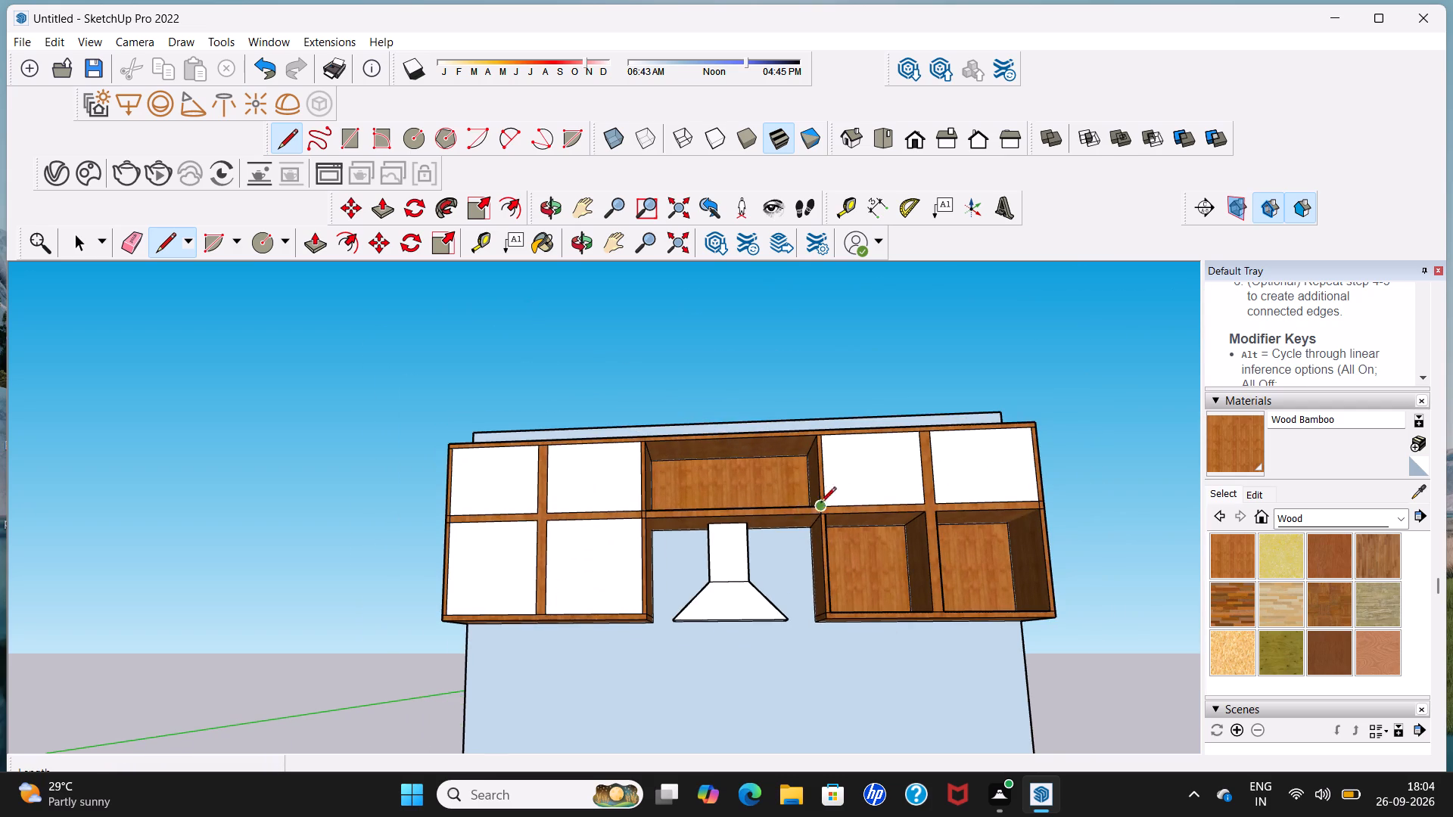
Close the fronts of the two lower sink-side wall compartments with vertical lines along their side edges nearest the hood.
scroll(835, 518, up, 5)
click(821, 512)
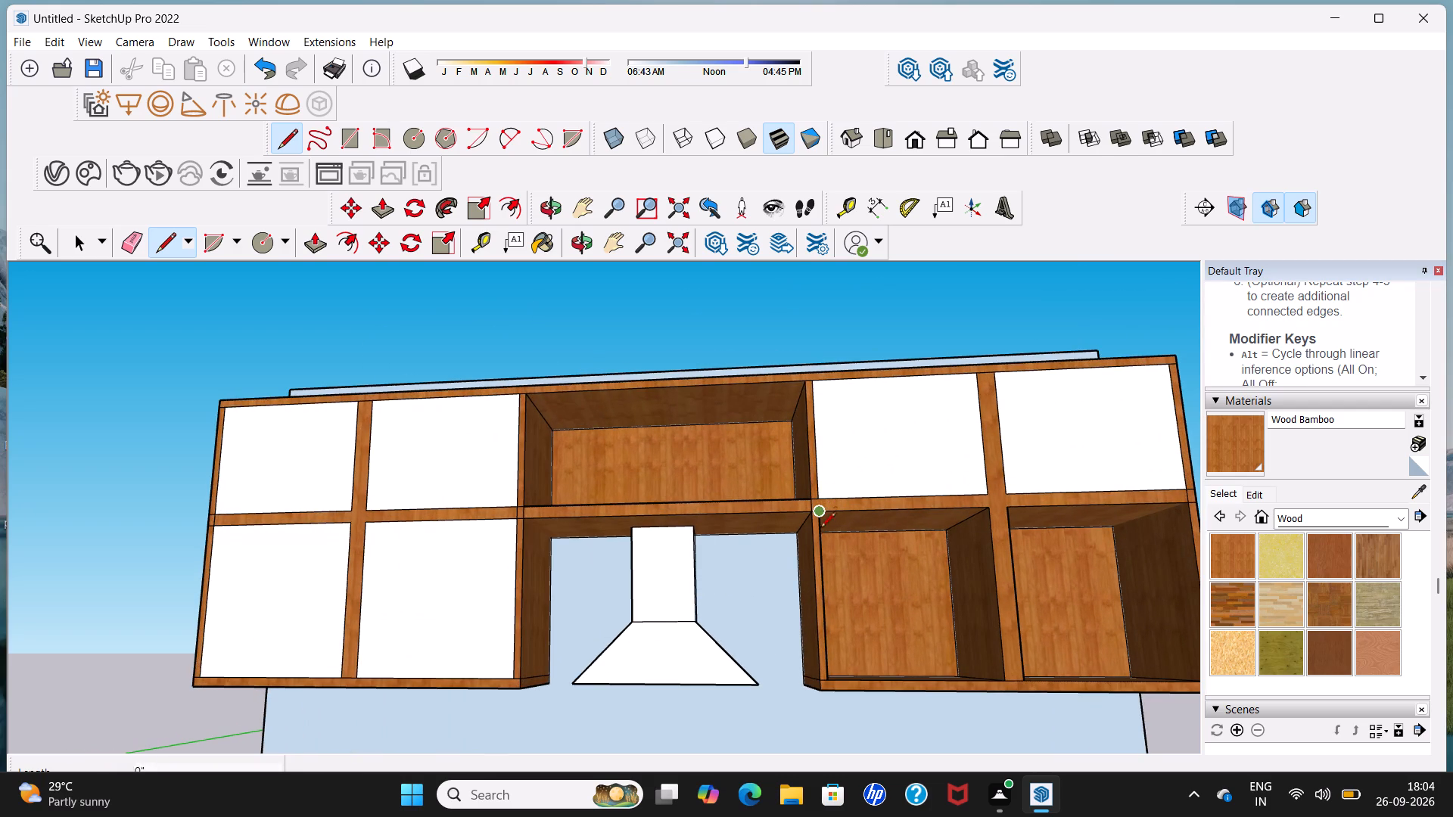
click(831, 682)
scroll(889, 617, down, 6)
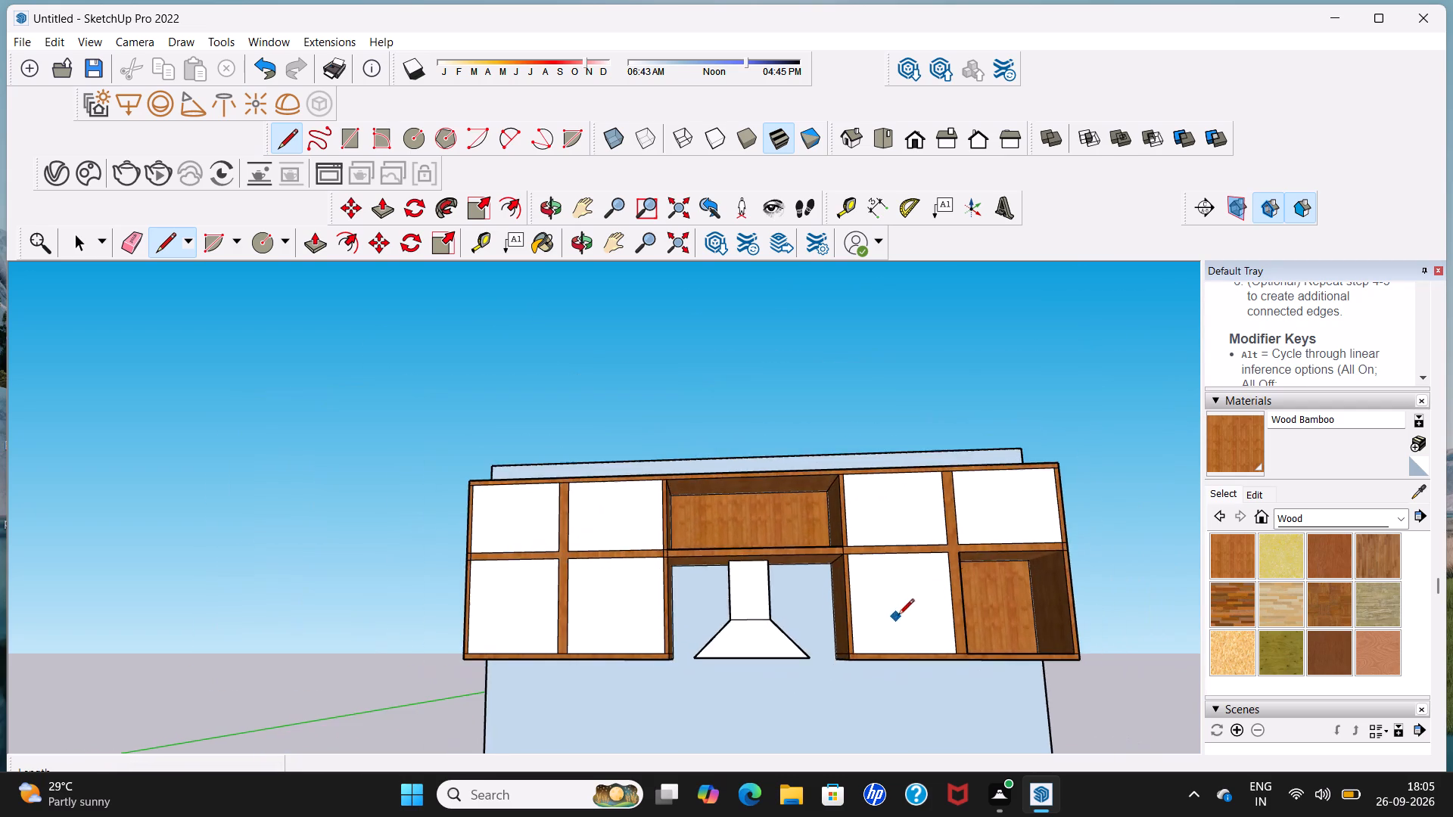
scroll(985, 541, up, 4)
click(948, 558)
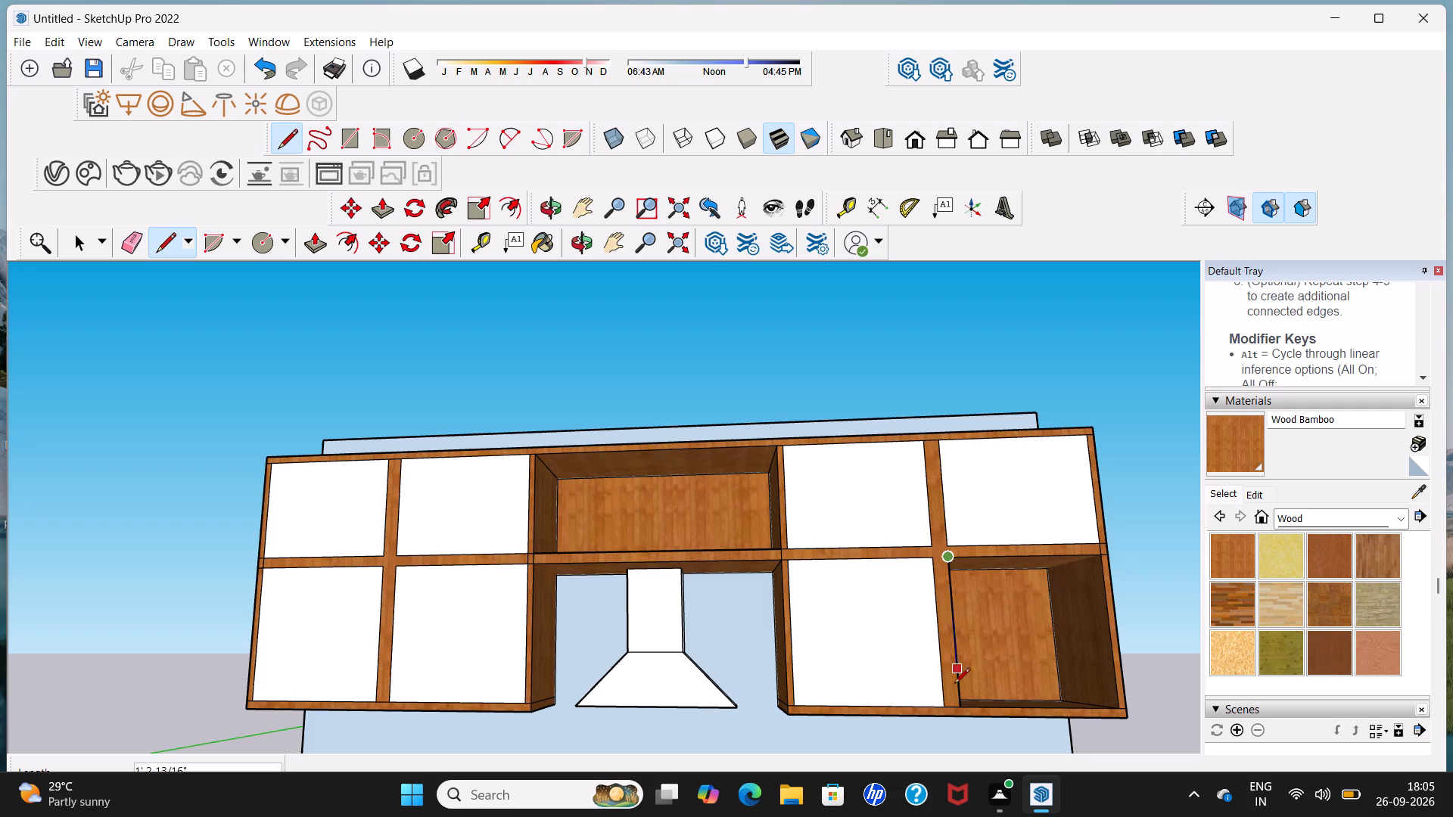
click(960, 705)
scroll(975, 665, down, 3)
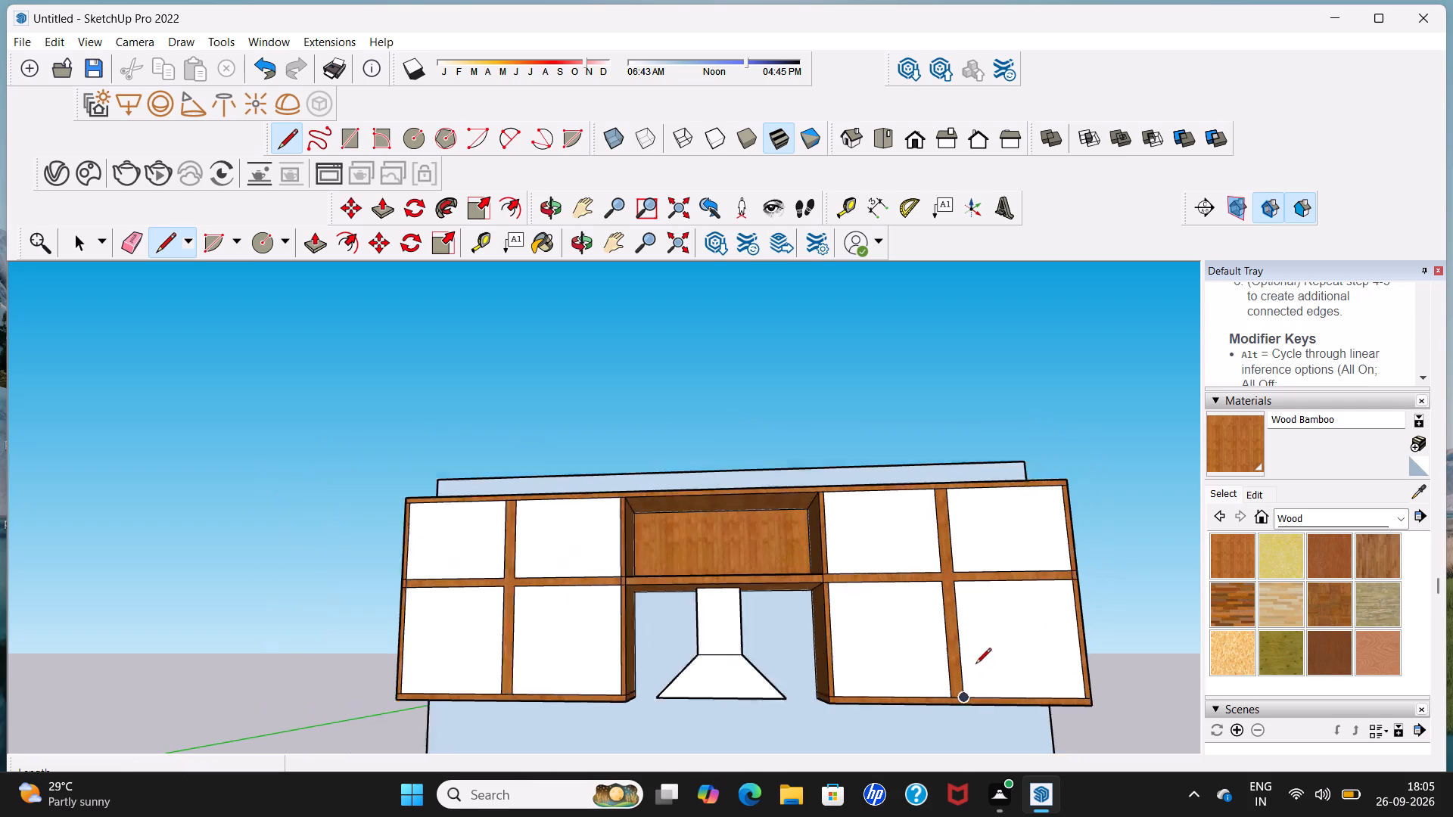
scroll(975, 665, down, 3)
Paint all eight closed wall cabinet fronts with Translucent Glass Corrugated from the Glass and Mirrors collection.
click(1400, 515)
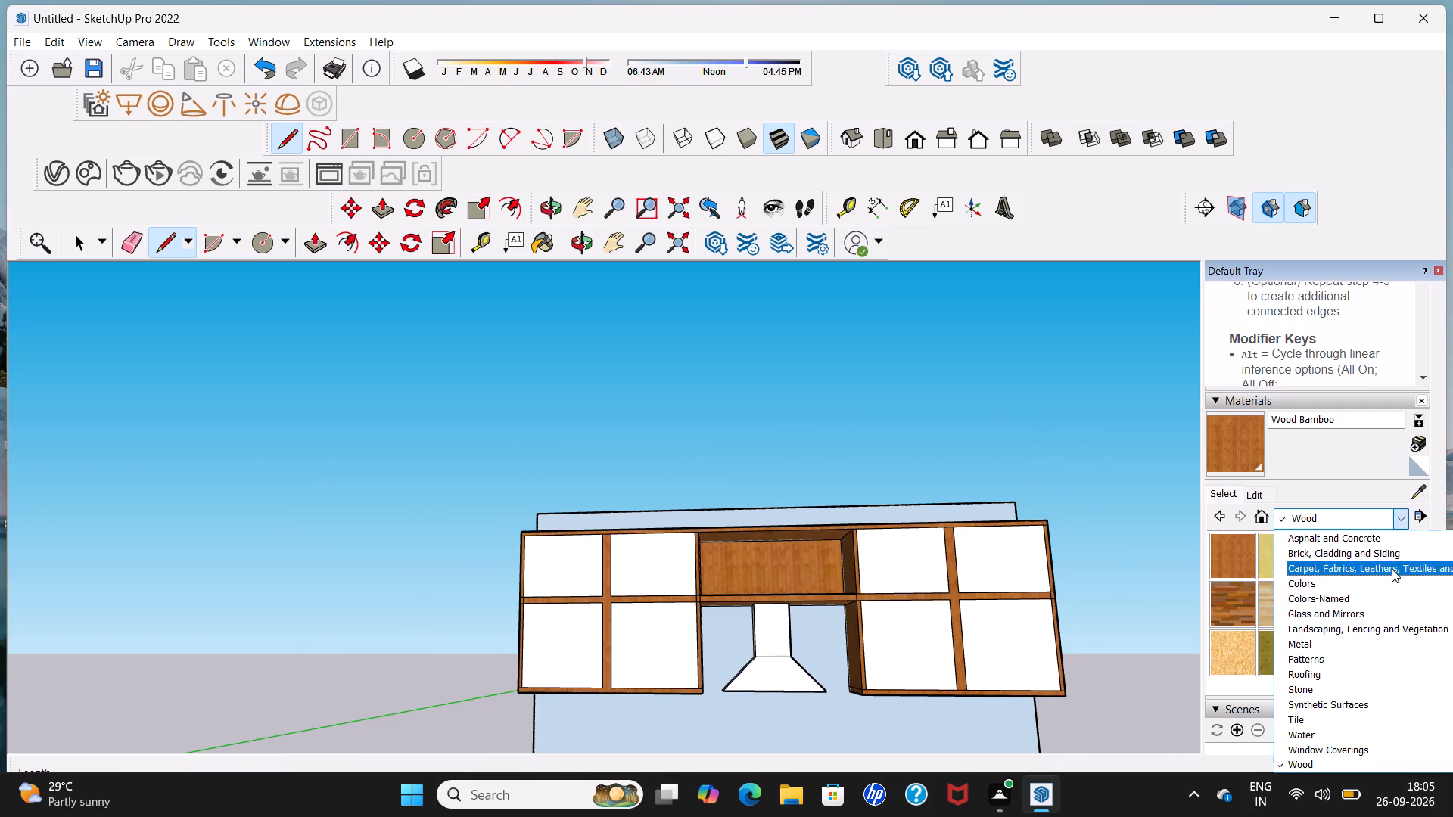
click(1383, 616)
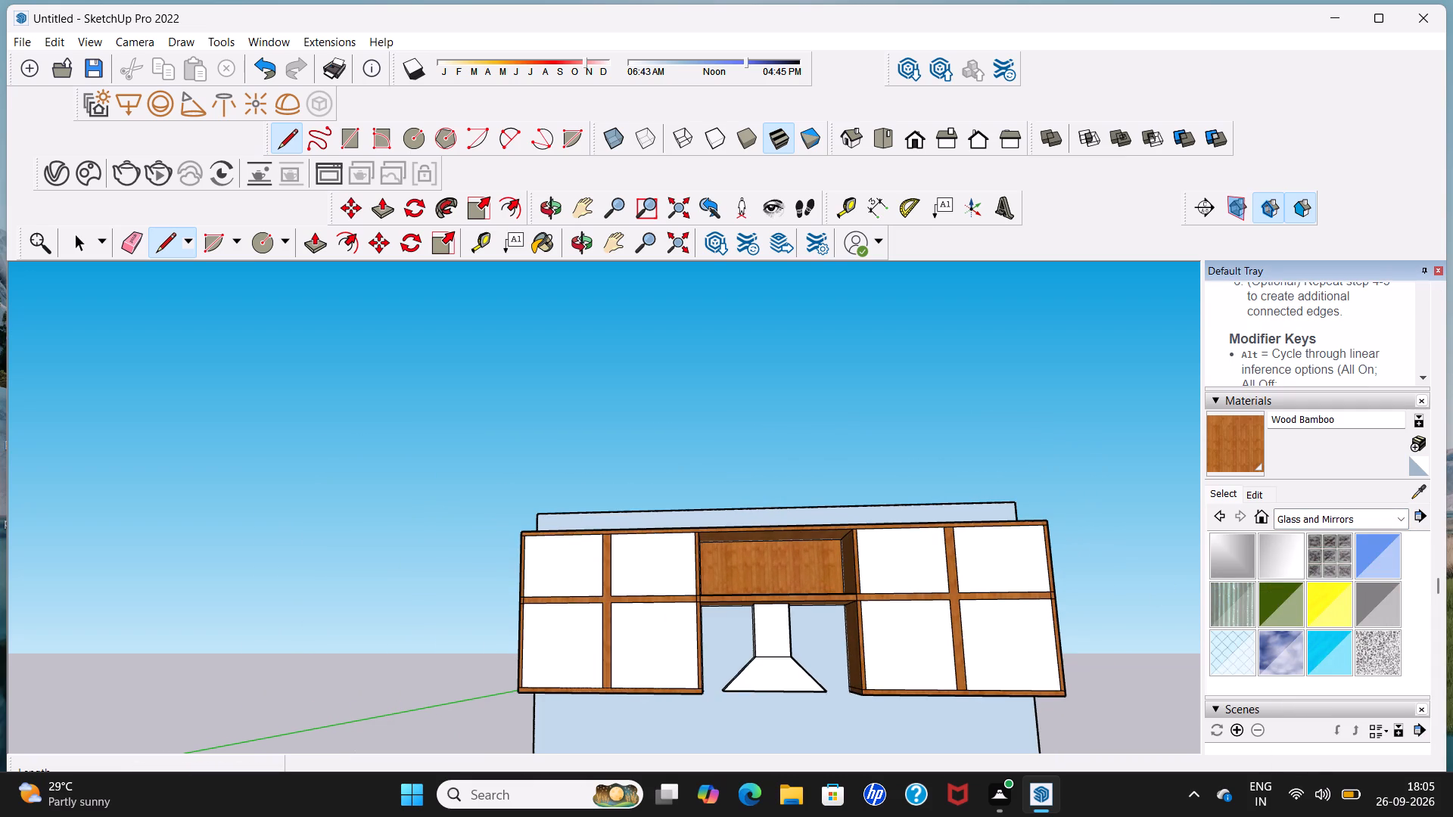
click(1224, 599)
click(585, 551)
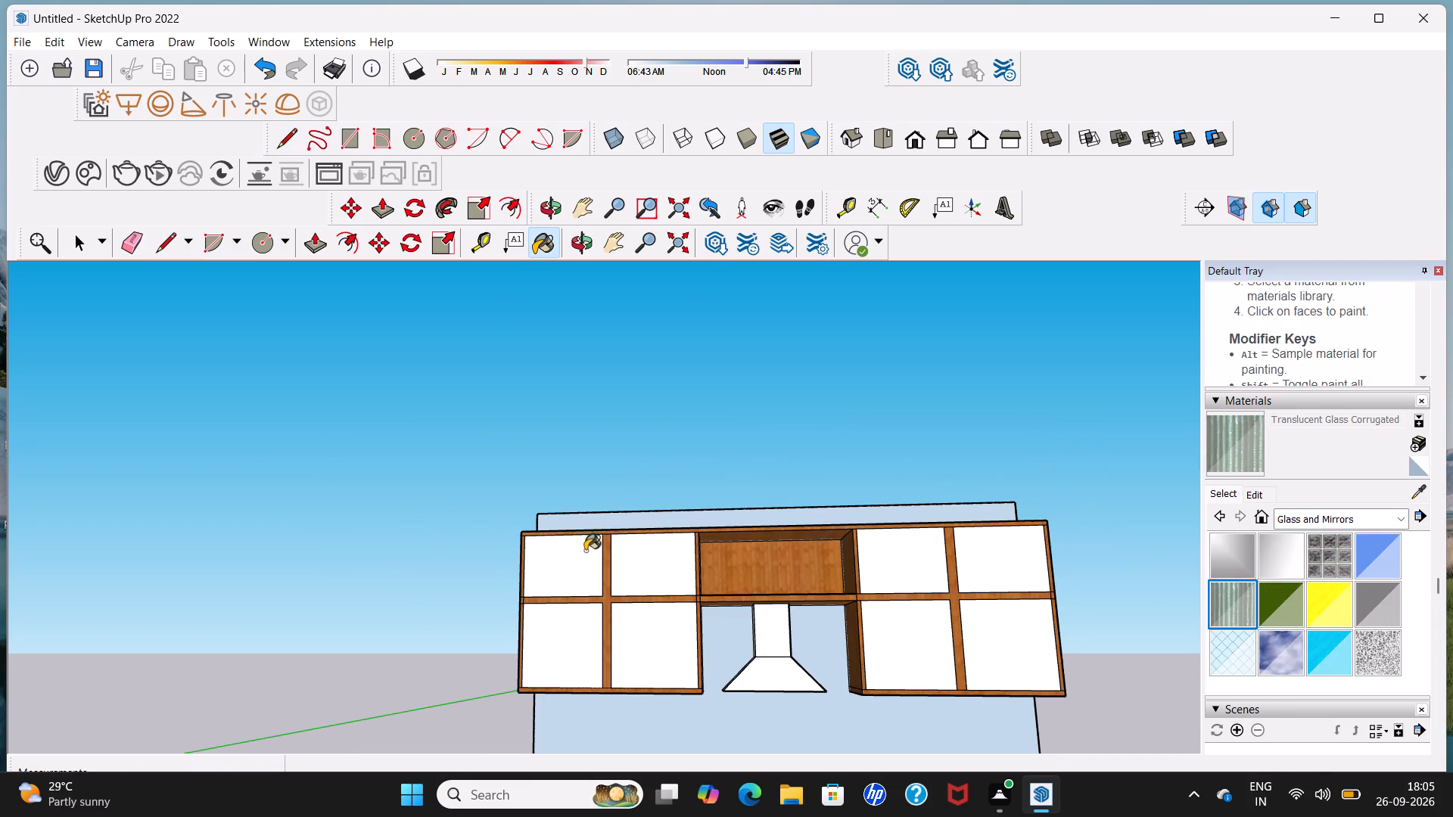
click(651, 560)
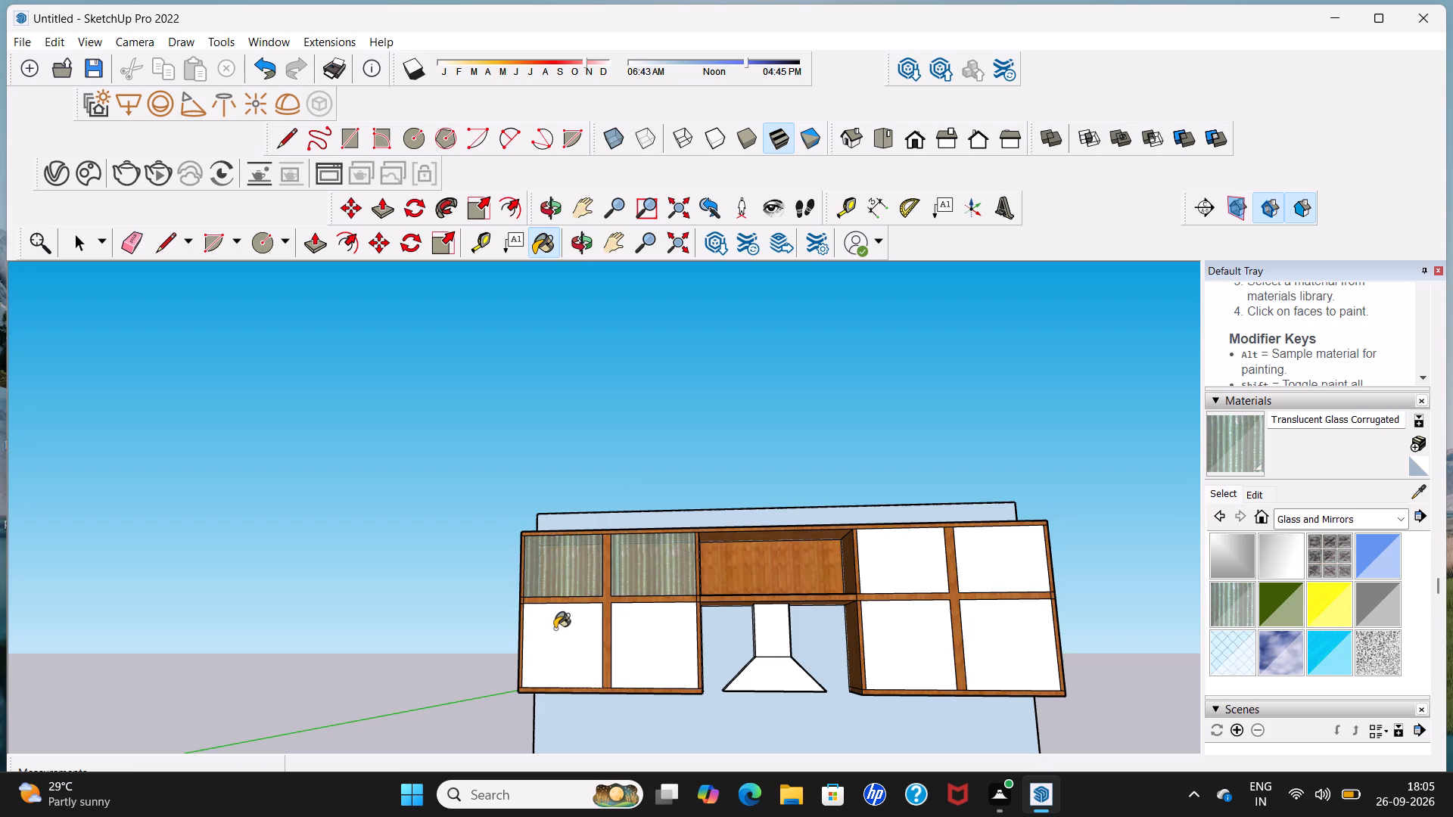
click(555, 632)
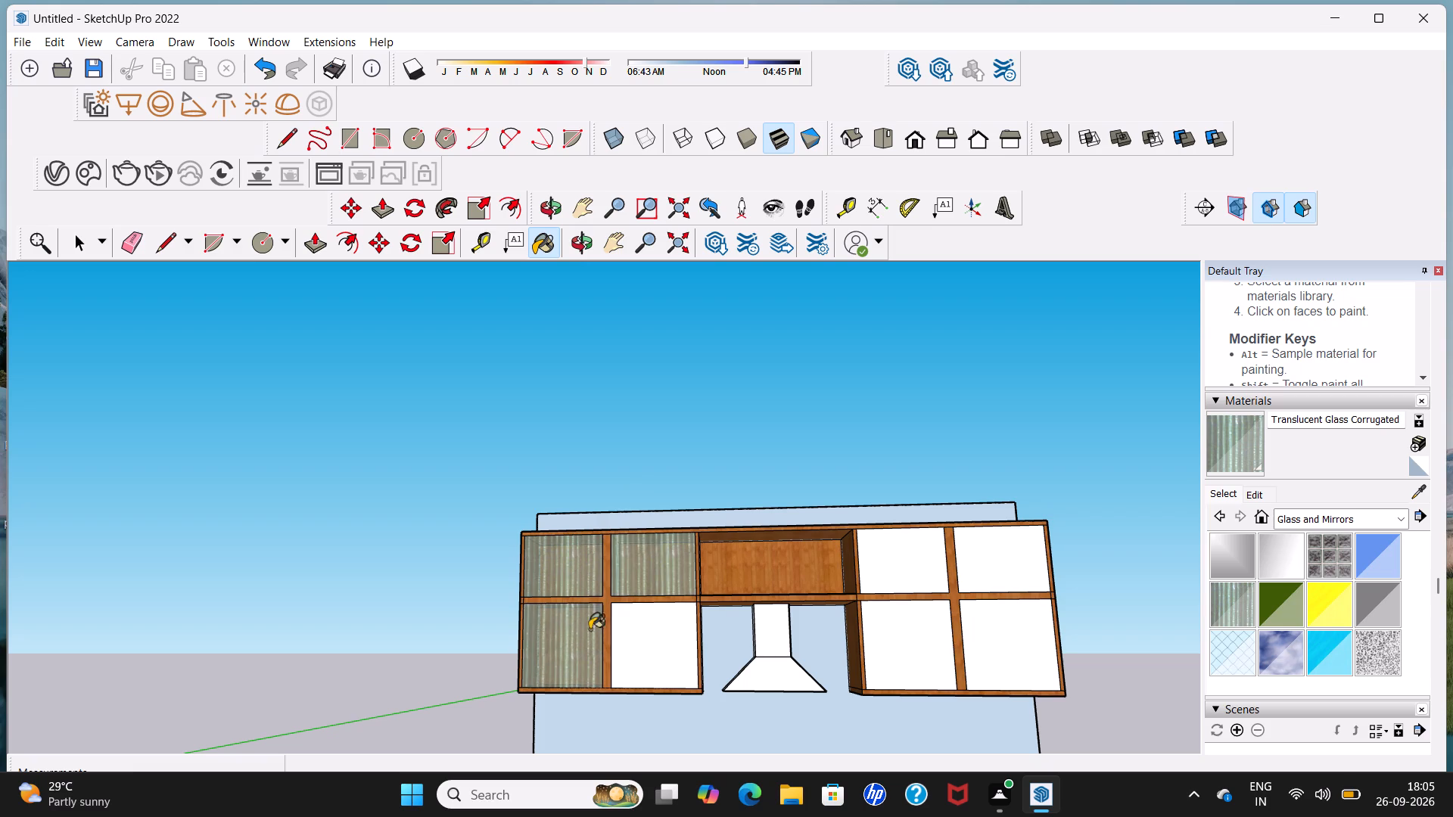
click(633, 625)
click(917, 573)
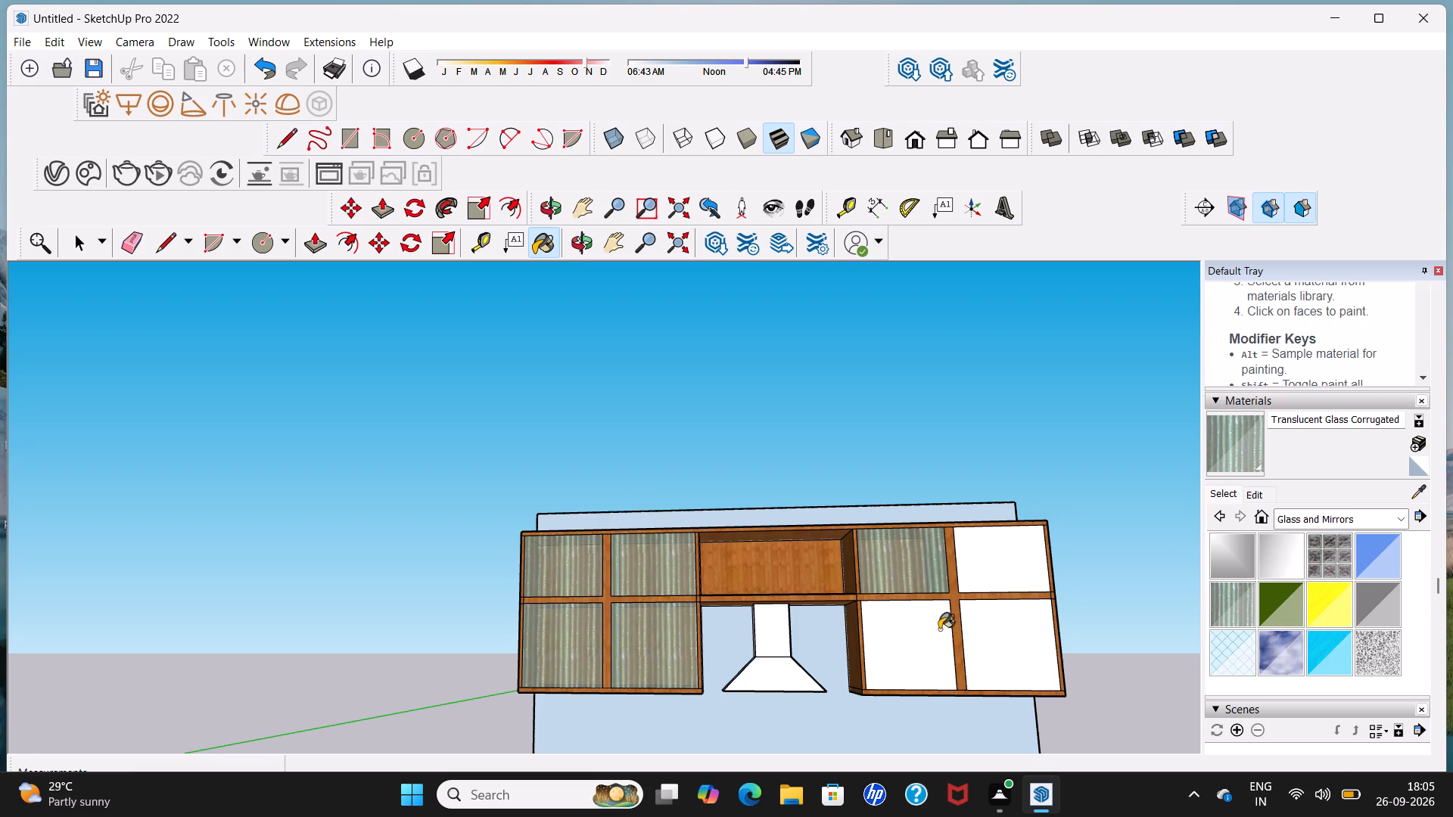
click(937, 631)
click(1016, 615)
click(1020, 569)
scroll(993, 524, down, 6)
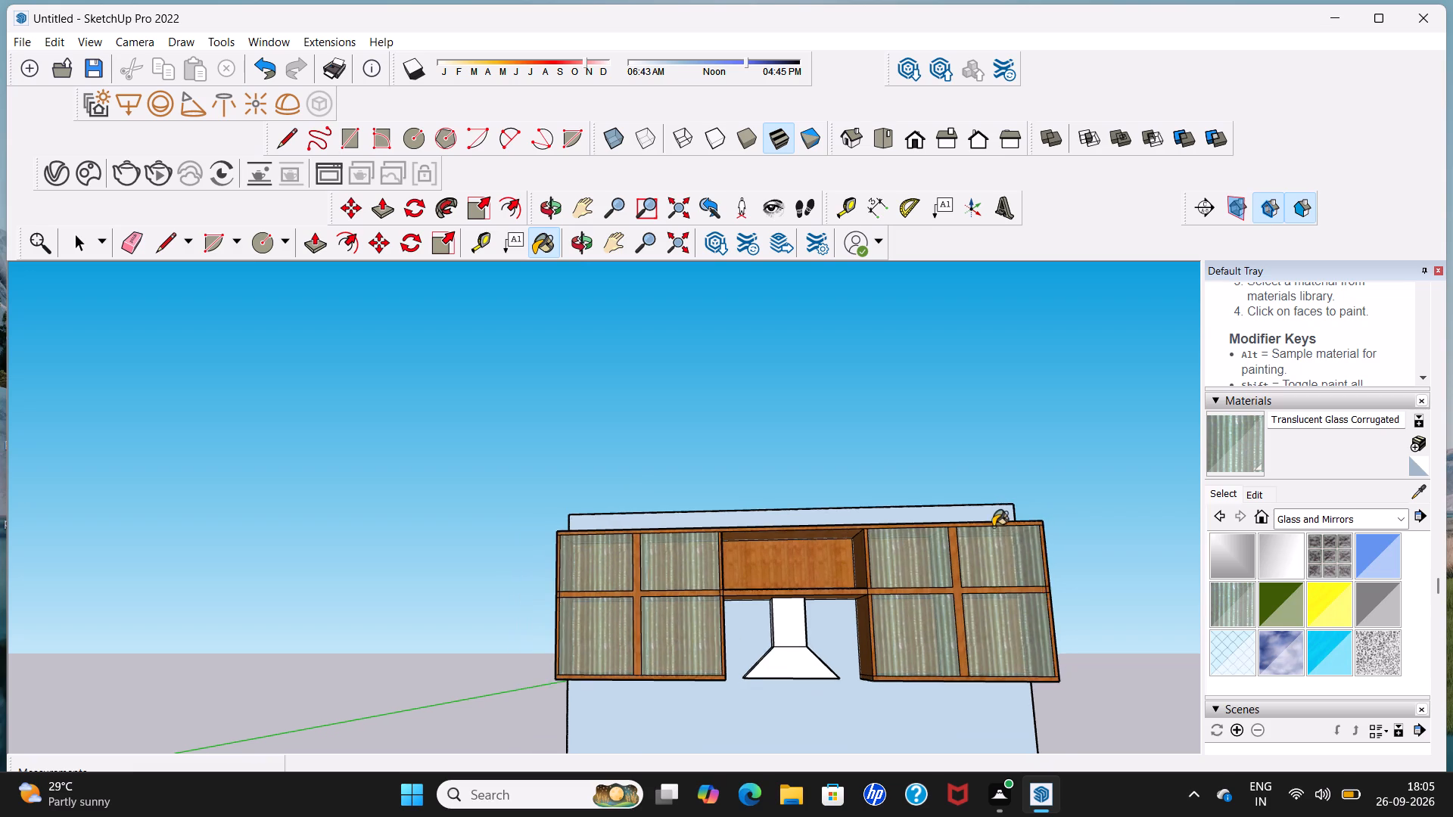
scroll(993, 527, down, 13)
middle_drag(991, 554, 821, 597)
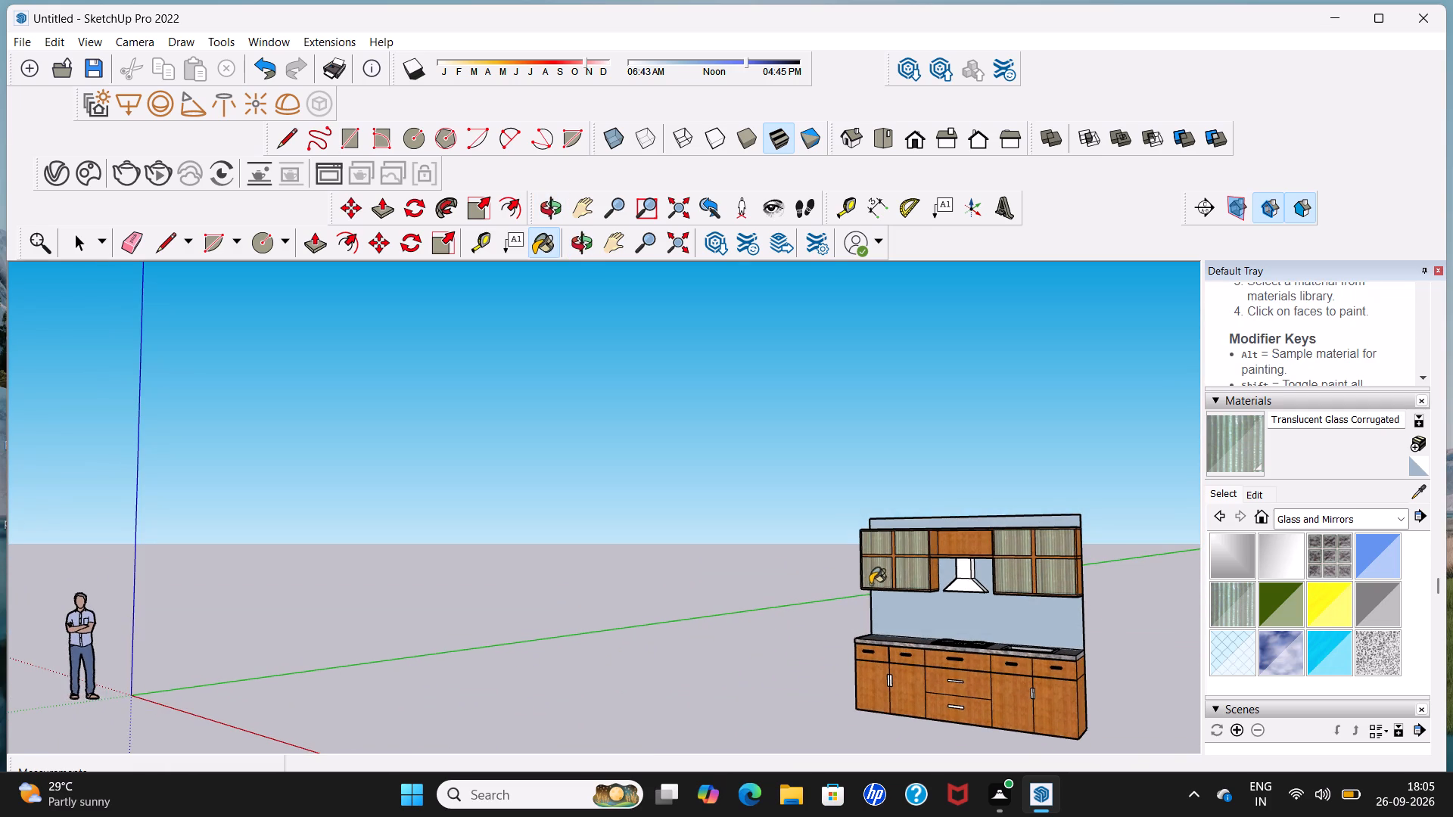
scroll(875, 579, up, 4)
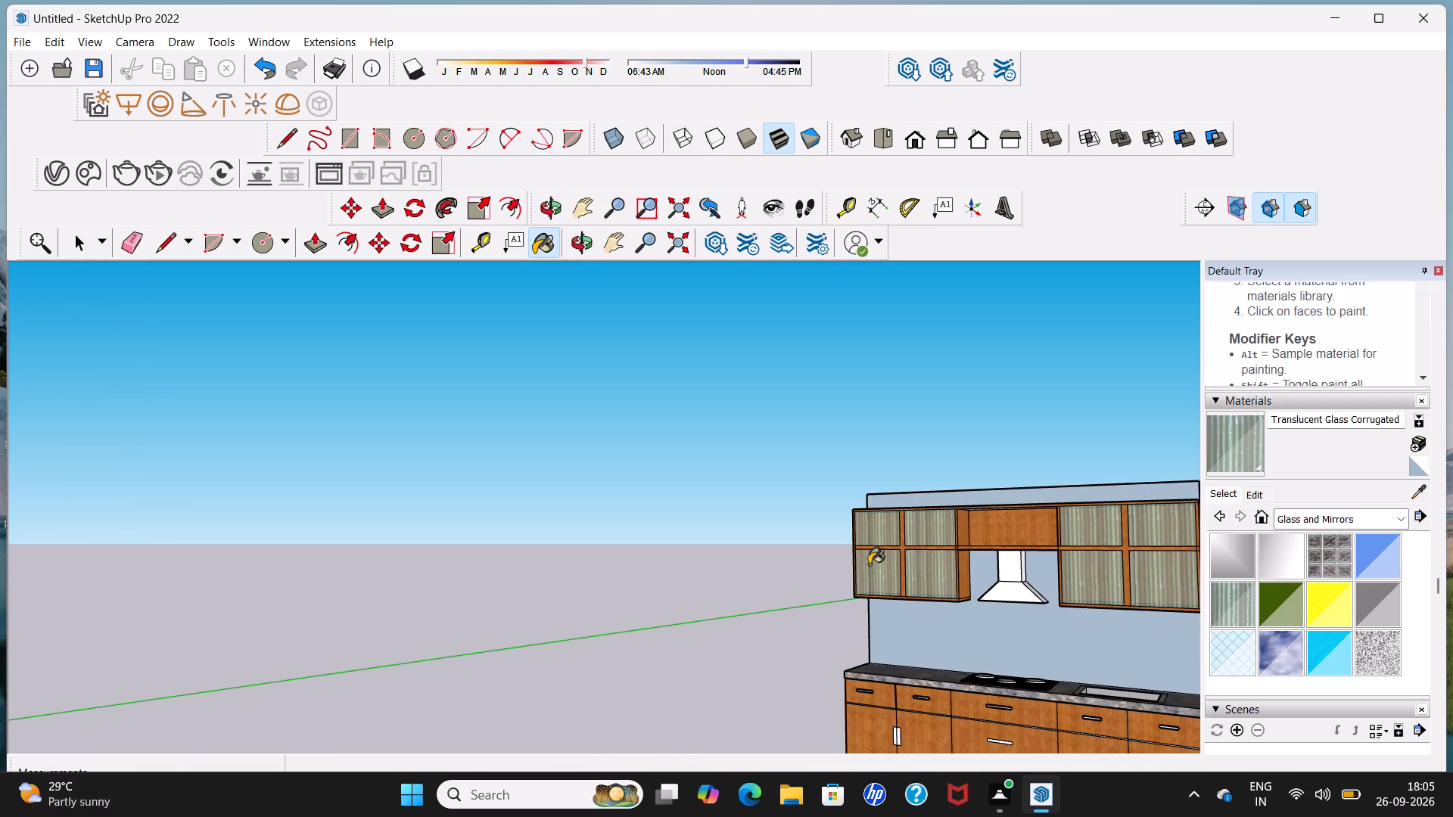
Repaint all eight wall cabinet fronts with Translucent Glass Gray from the Glass and Mirrors collection.
scroll(925, 564, down, 6)
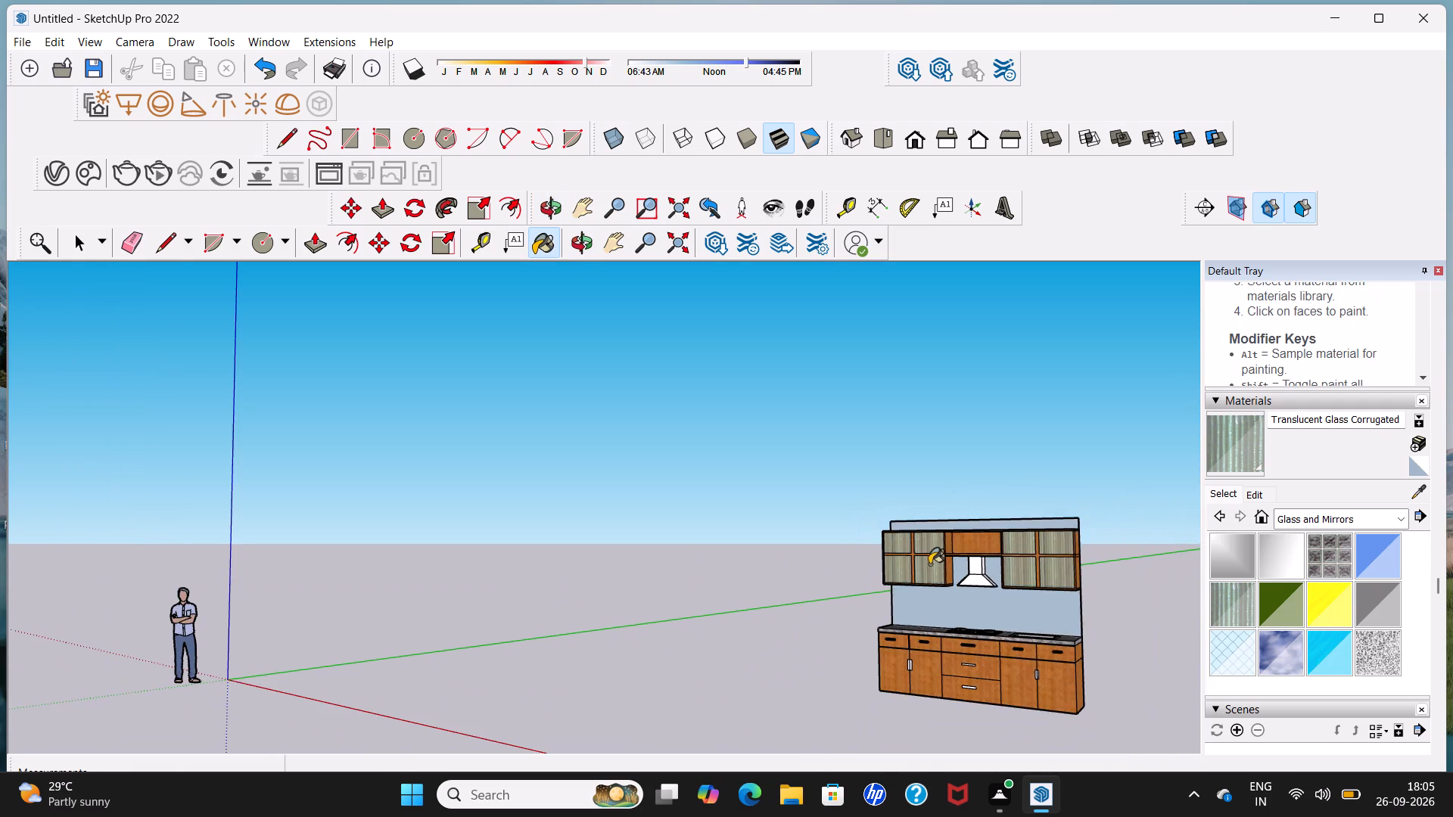
middle_drag(930, 564, 1066, 560)
scroll(982, 554, up, 6)
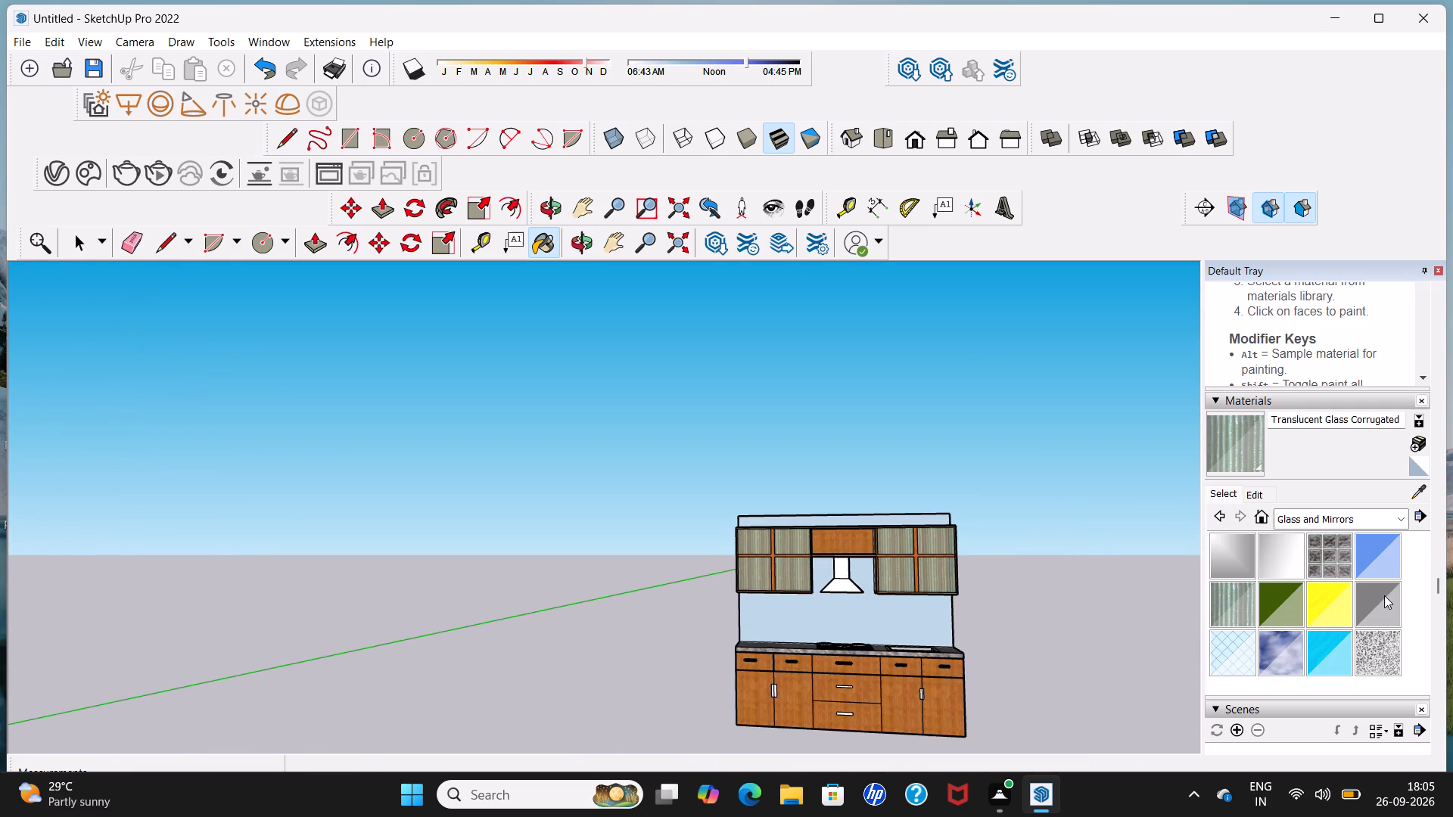
click(1384, 595)
click(941, 543)
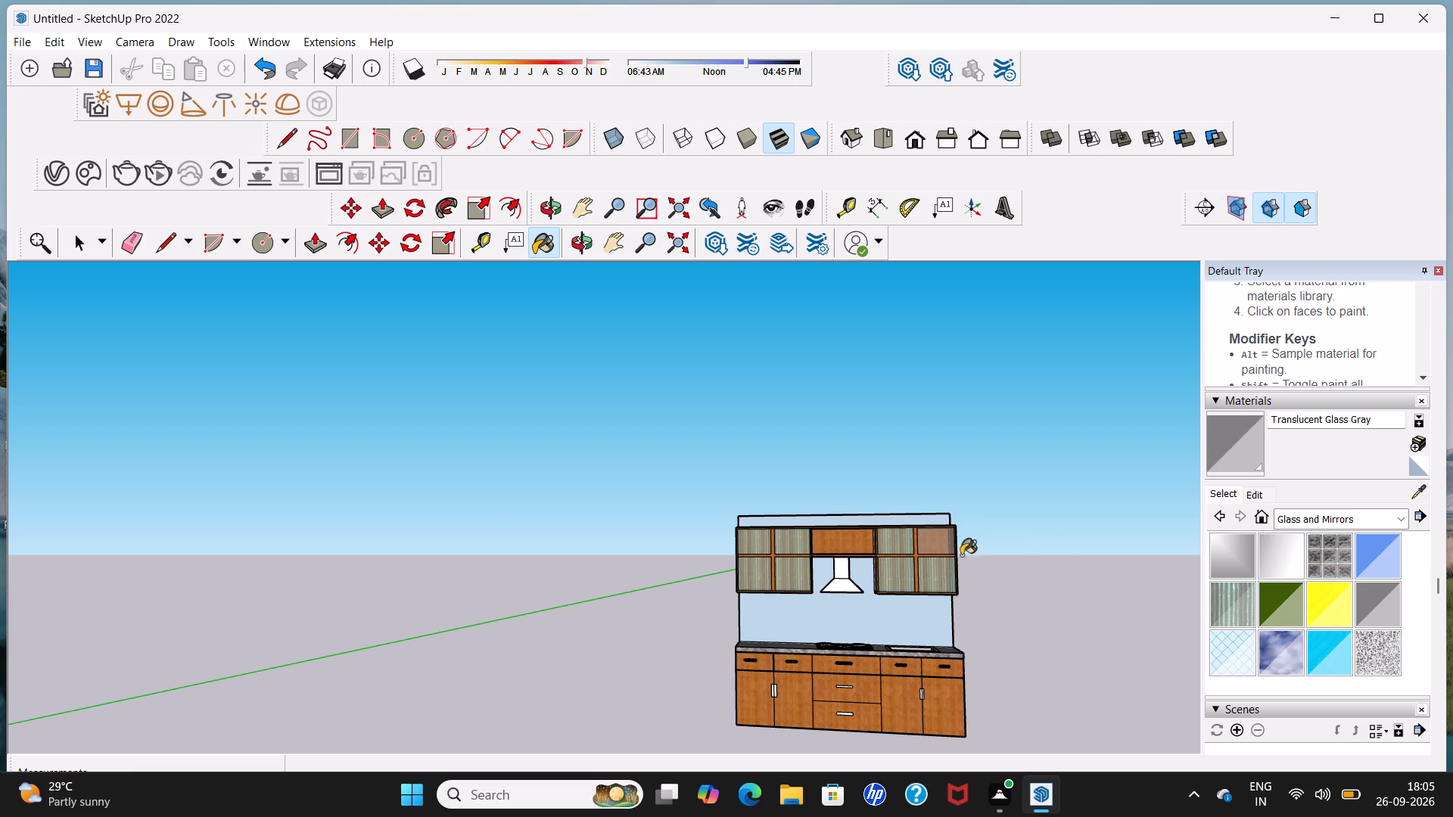
scroll(938, 576, up, 6)
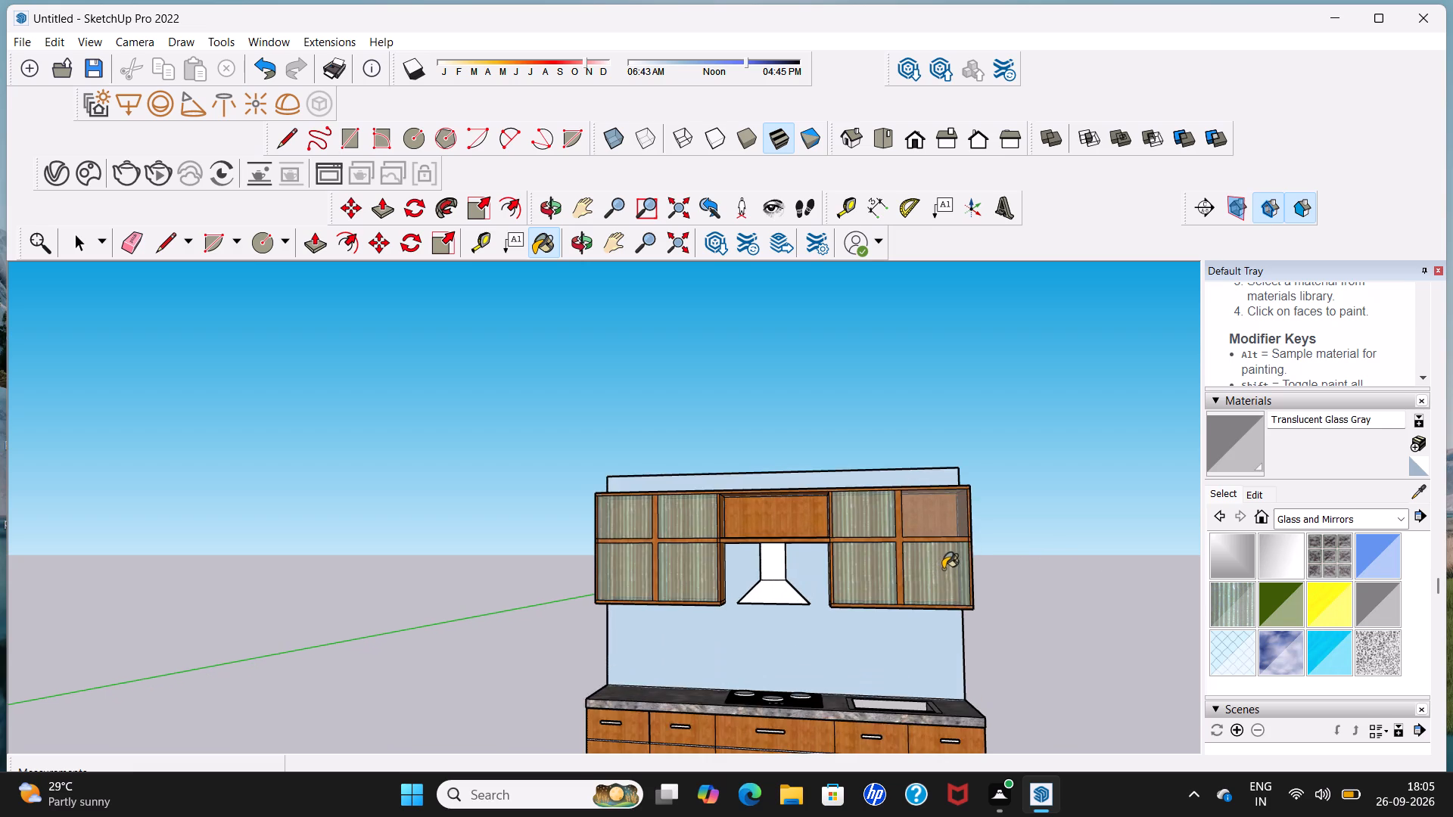
scroll(944, 569, up, 5)
click(944, 569)
click(829, 580)
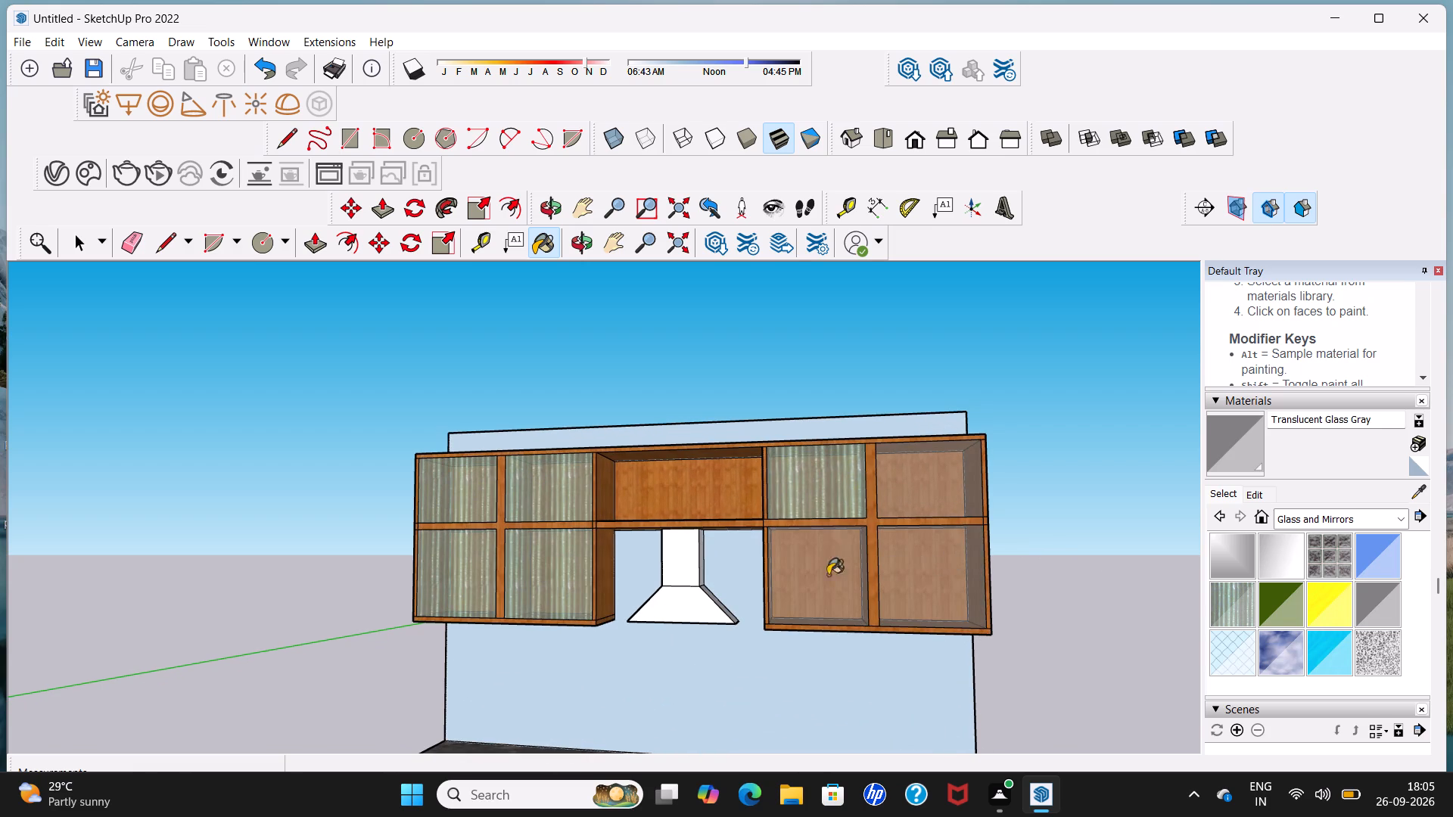
click(854, 490)
click(565, 482)
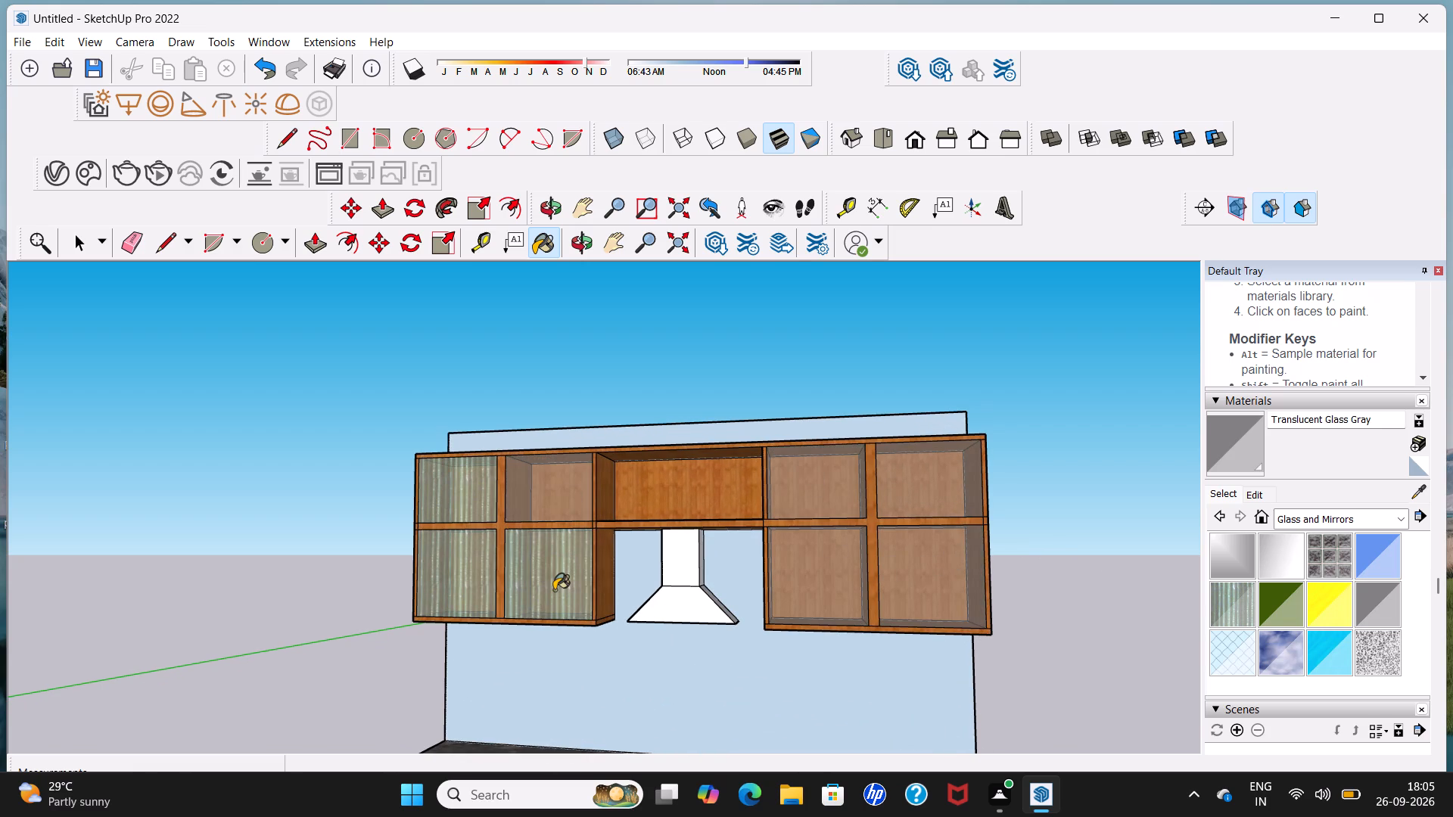
click(554, 590)
click(480, 563)
click(483, 483)
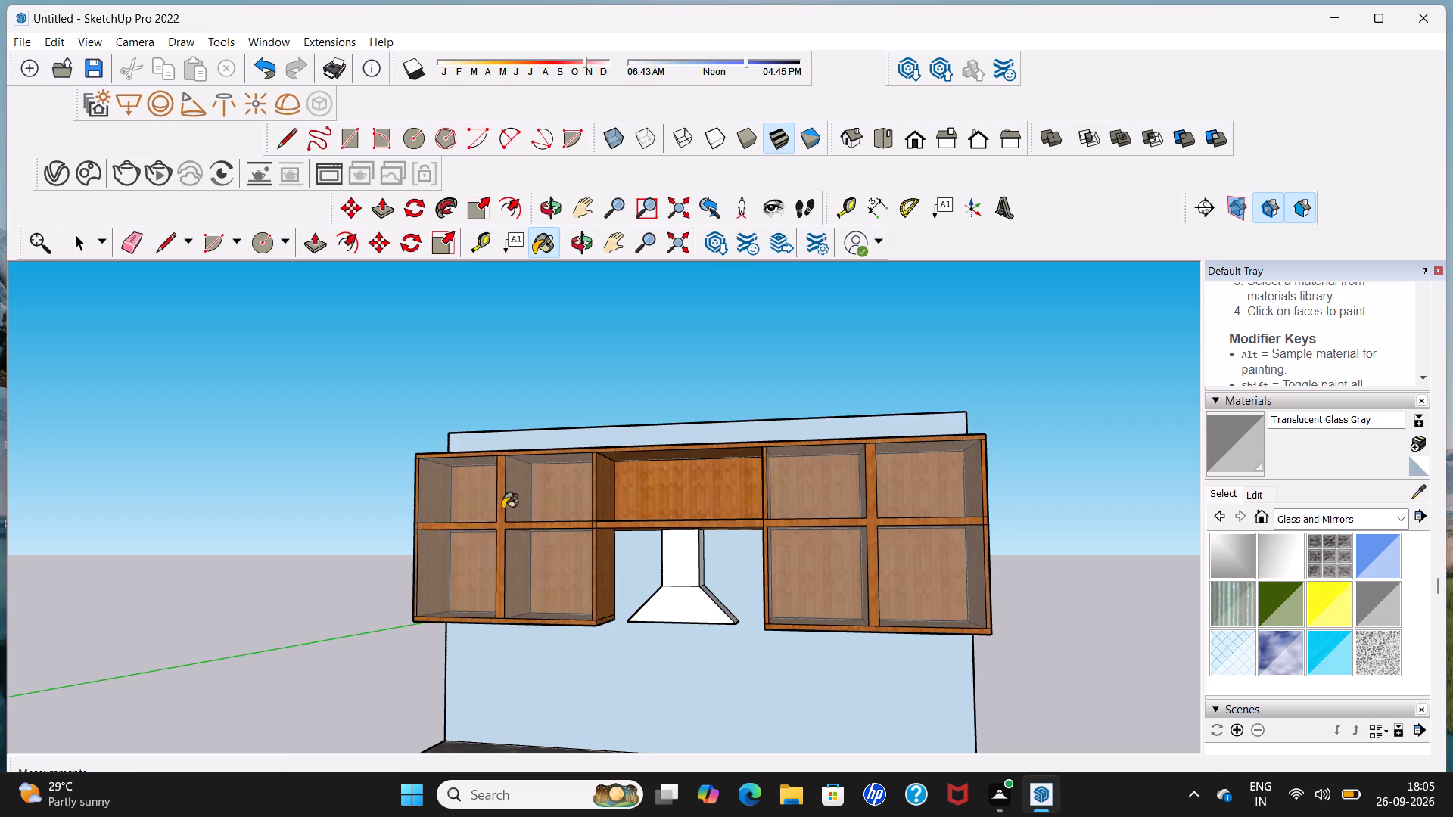
Paint the front faces of the hood's duct and canopy with 0137_Black from the Colors-Named collection.
scroll(506, 515, down, 11)
middle_drag(519, 527, 570, 507)
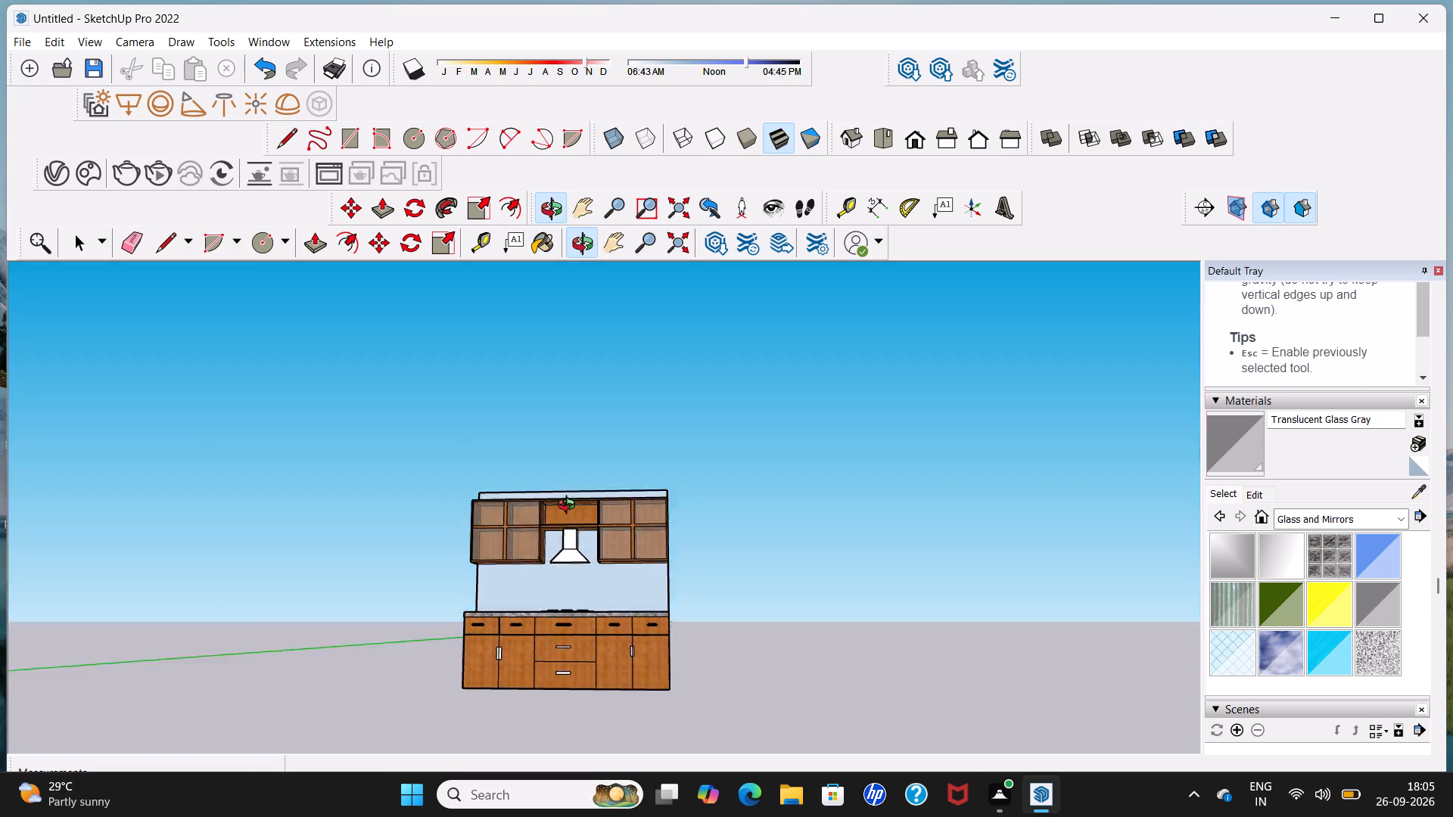
middle_drag(570, 507, 571, 582)
scroll(565, 575, up, 7)
scroll(566, 570, down, 5)
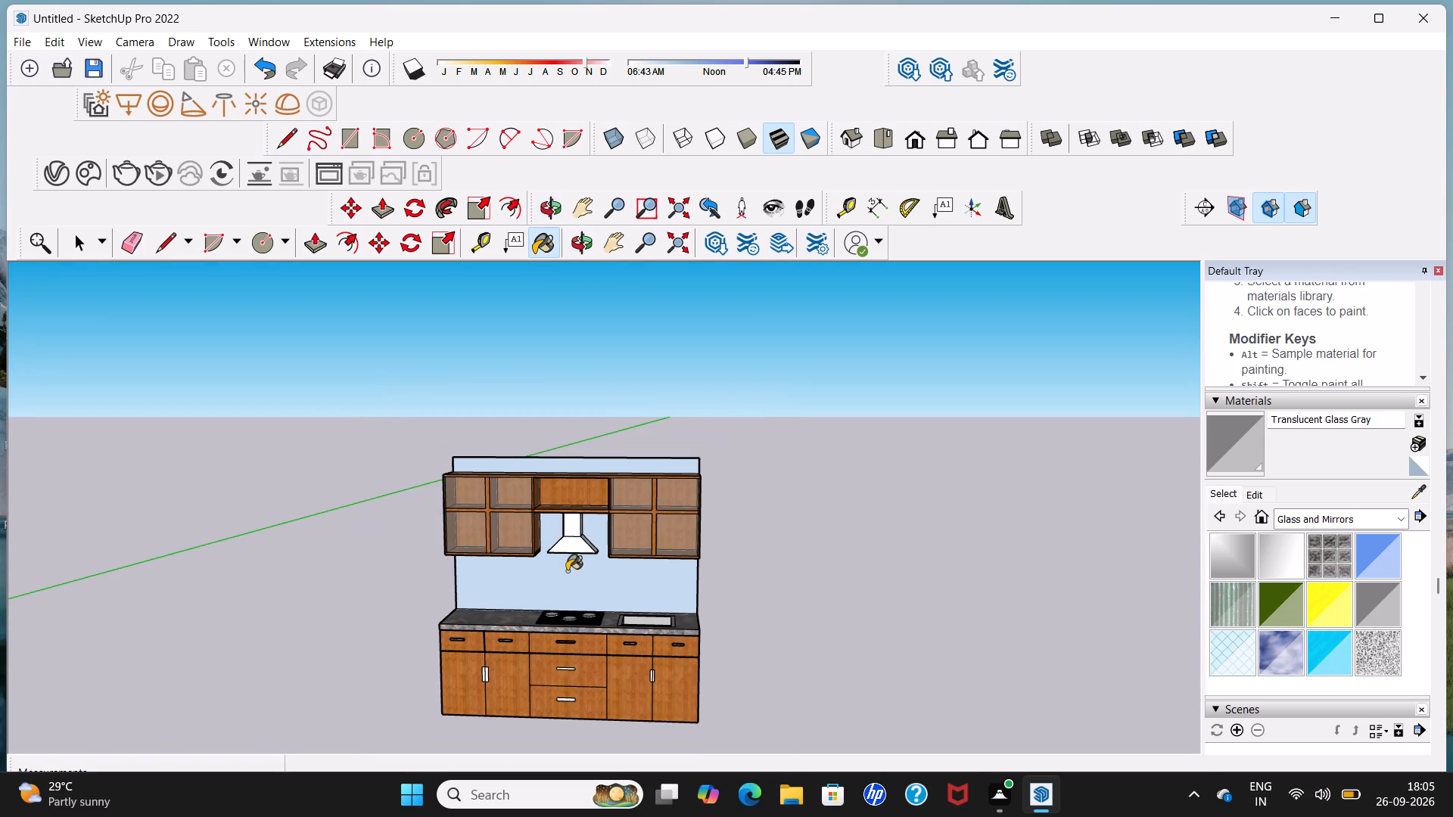
scroll(567, 577, up, 5)
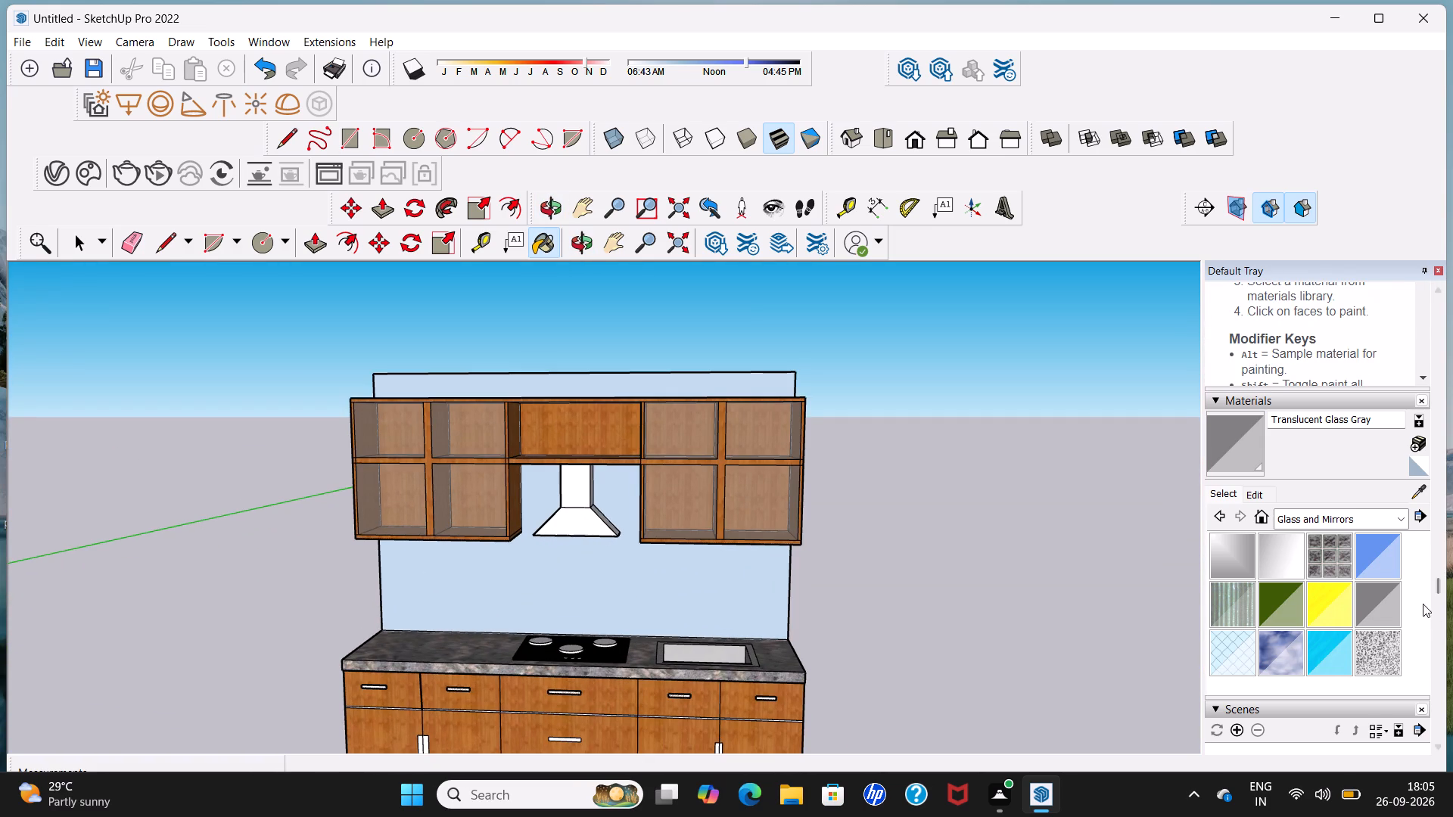
click(1404, 526)
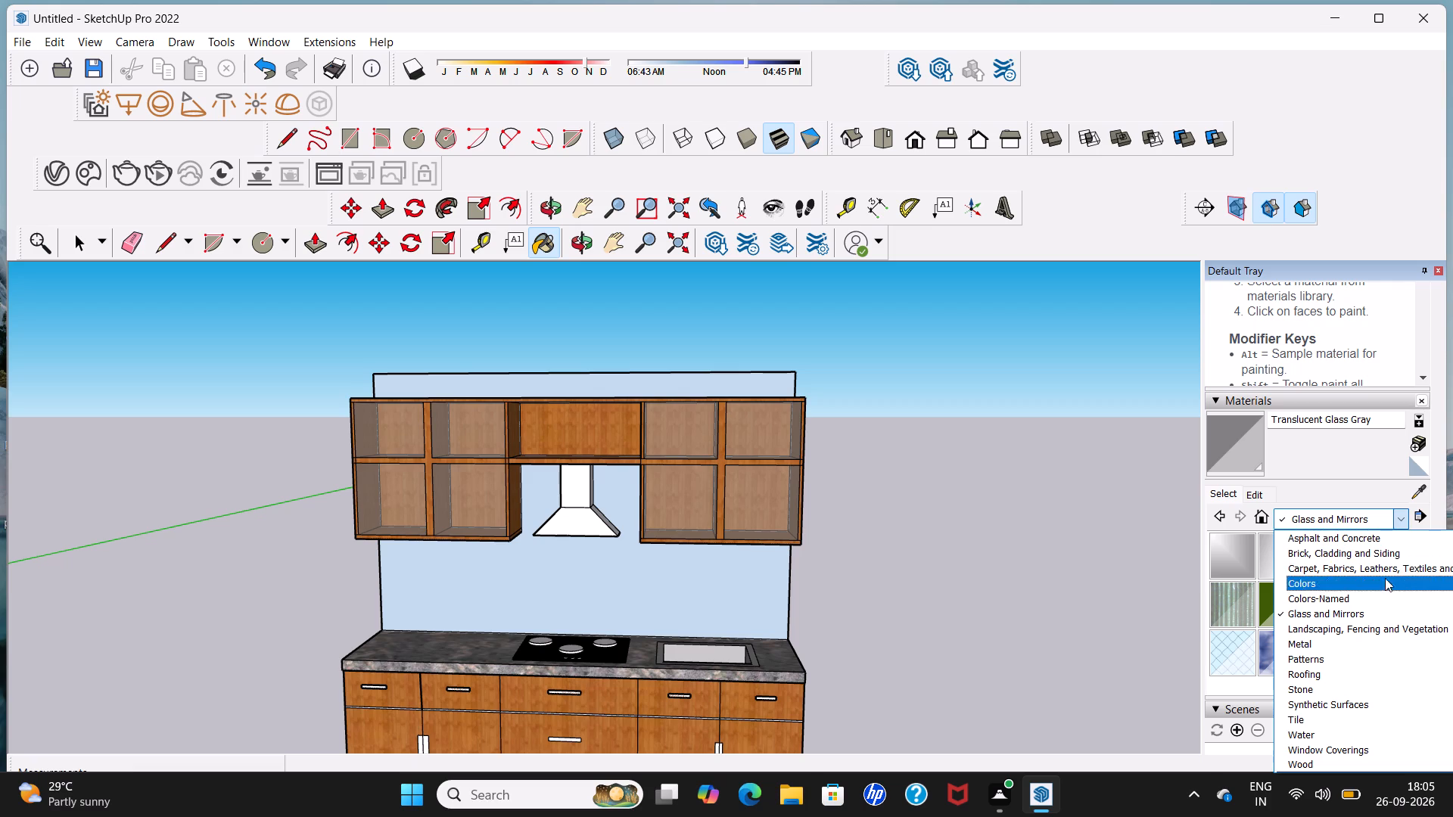
click(1388, 617)
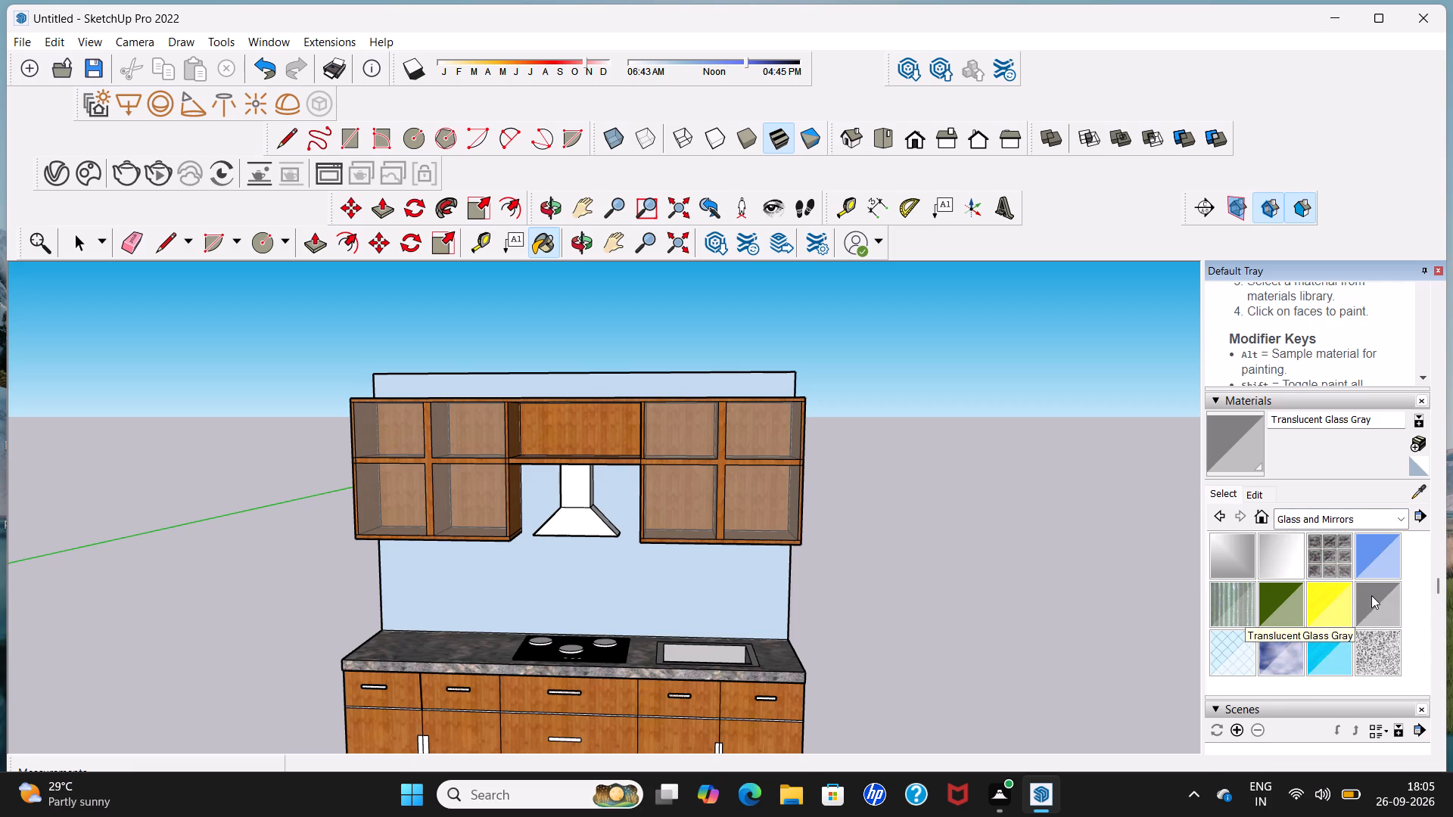
scroll(1379, 569, down, 3)
scroll(1377, 561, up, 3)
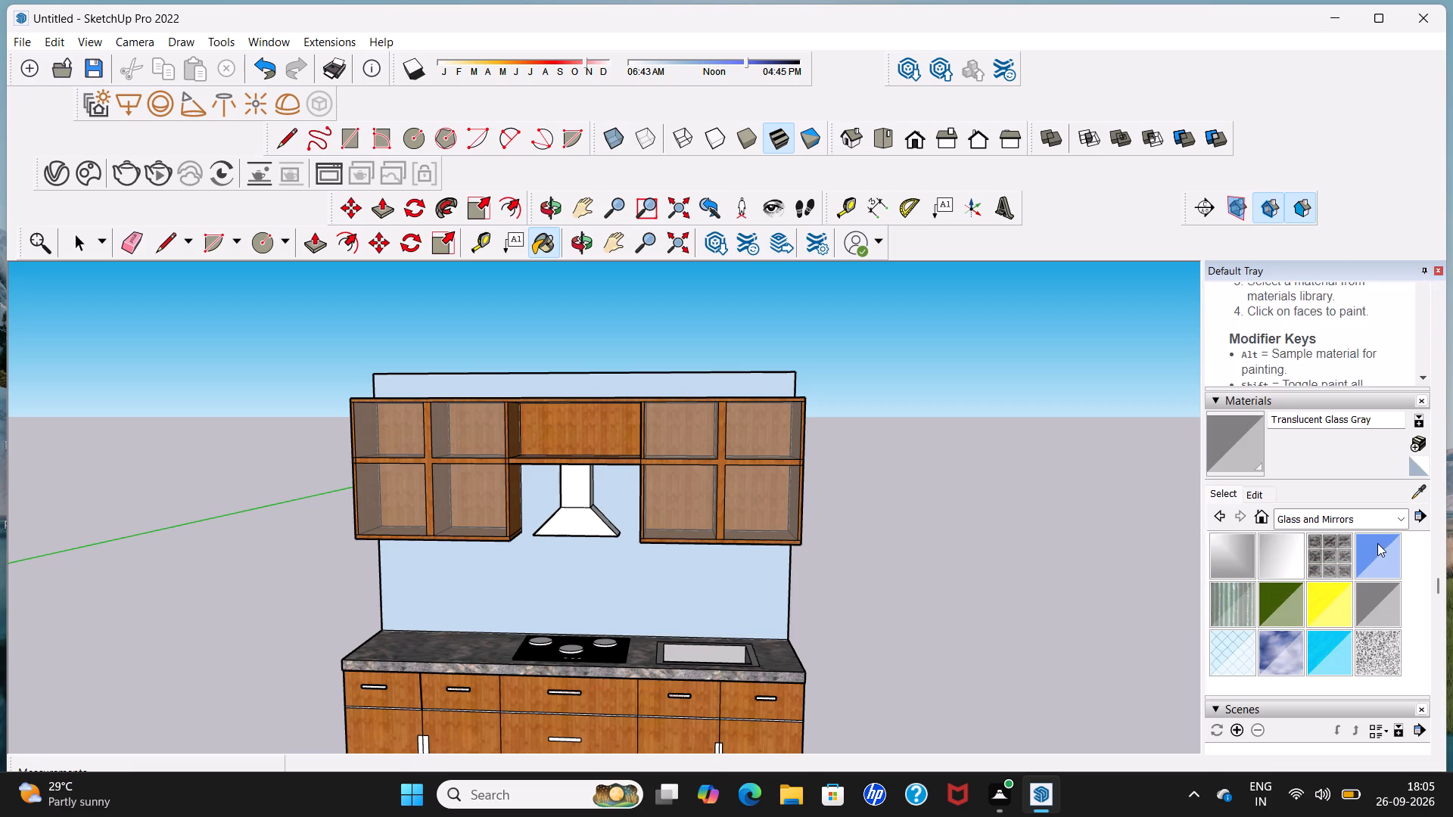
click(1405, 520)
click(1383, 592)
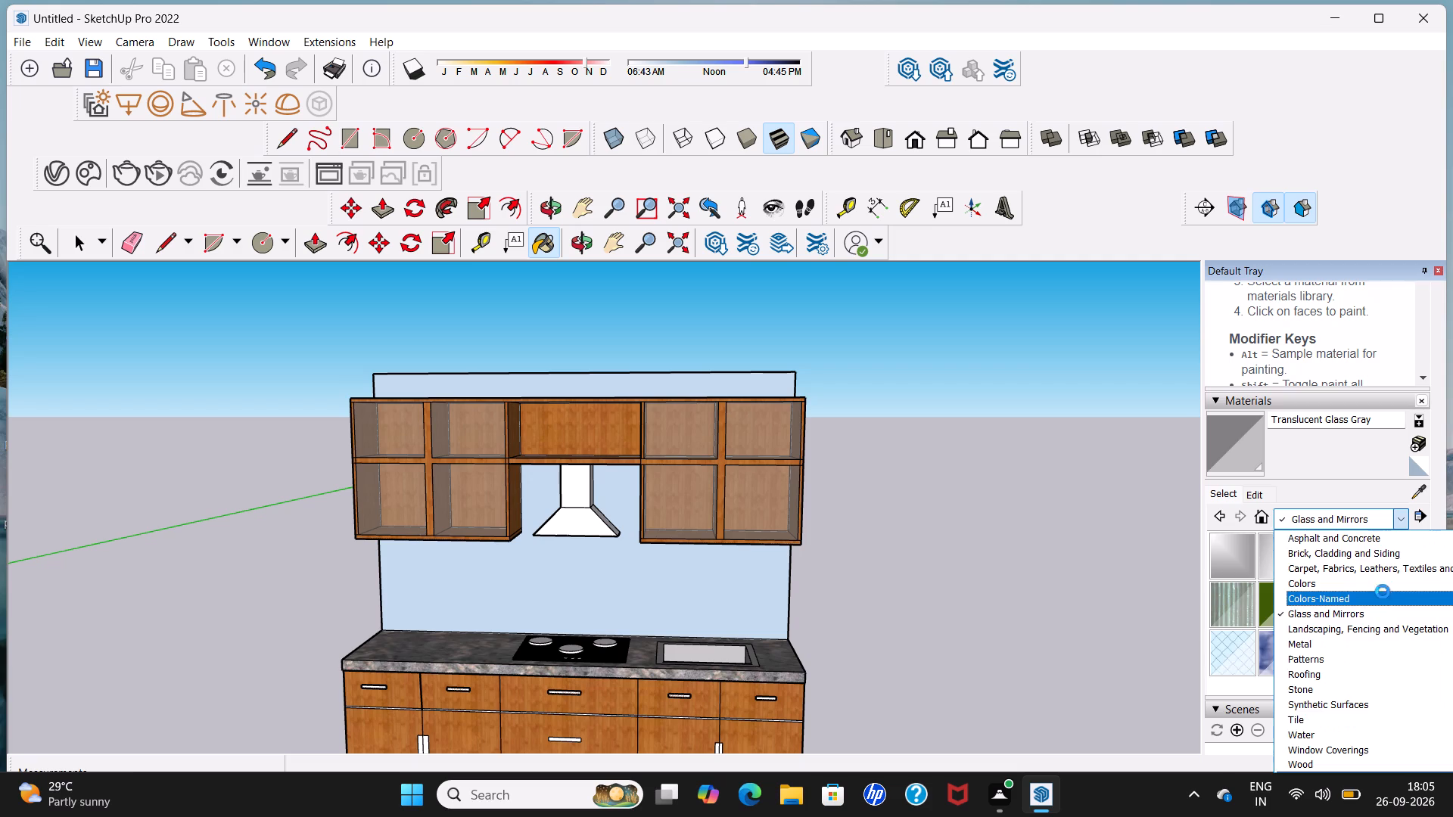
scroll(1378, 585, down, 10)
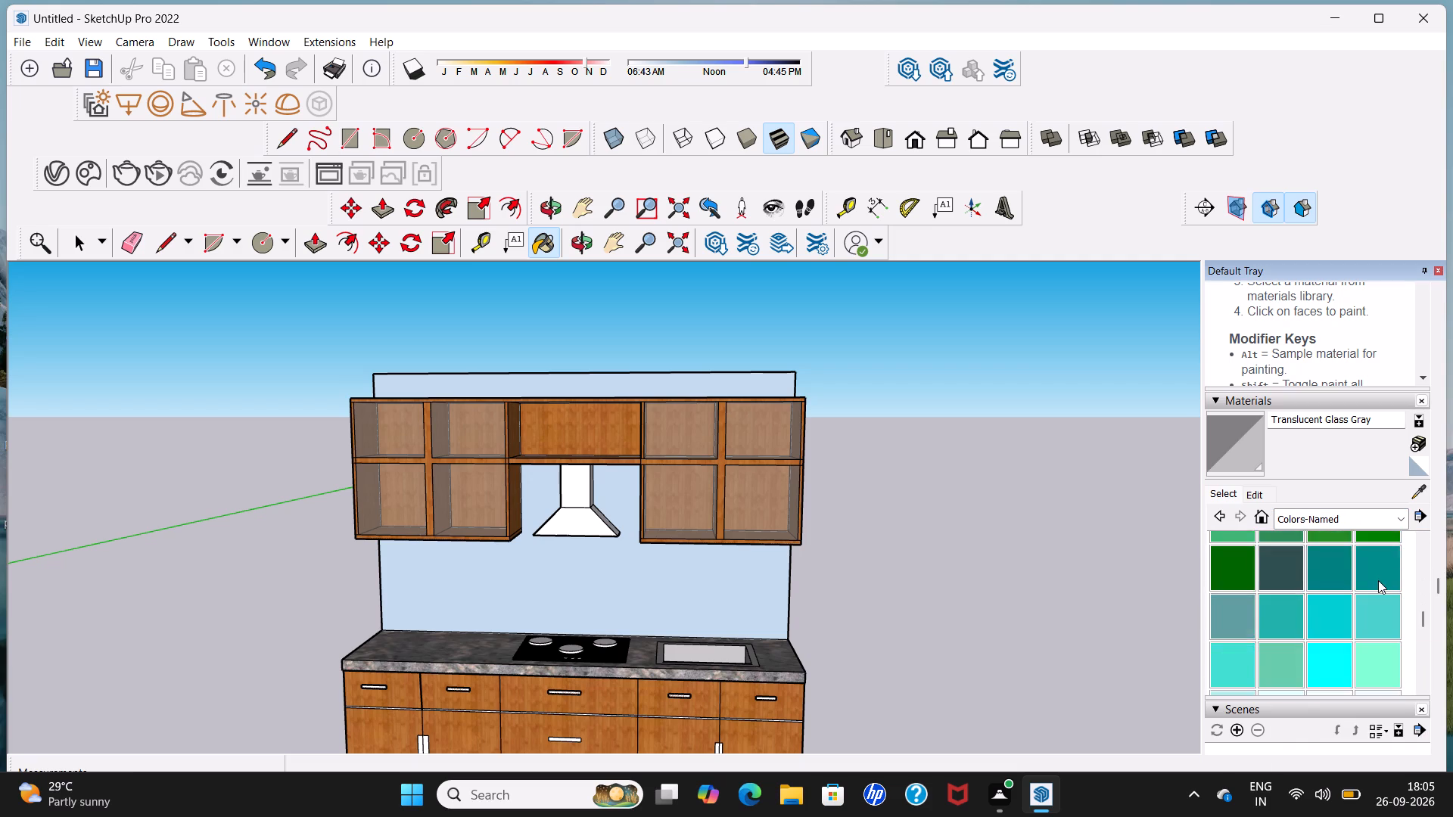
scroll(1378, 580, down, 8)
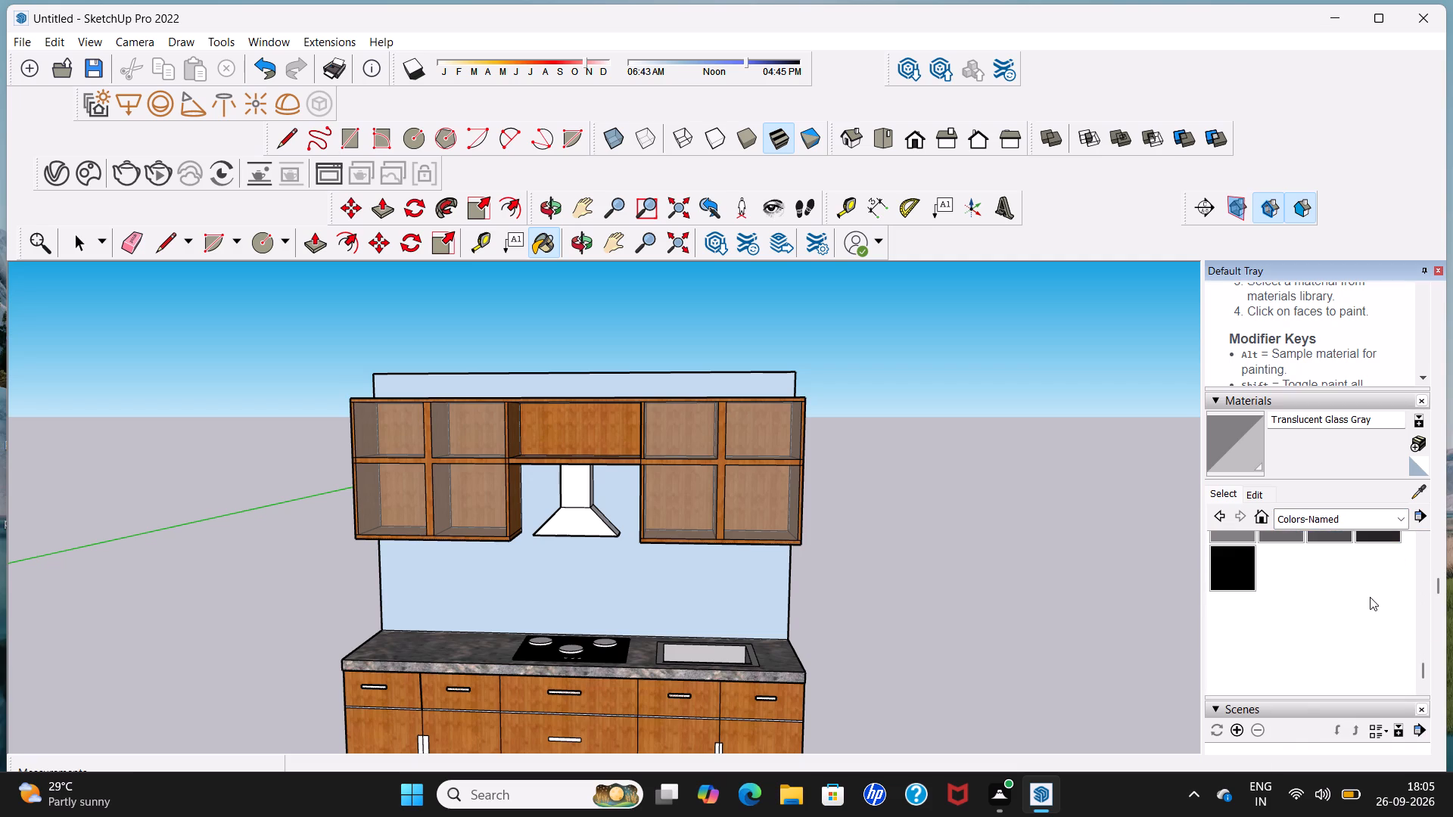
click(1231, 587)
scroll(530, 485, up, 5)
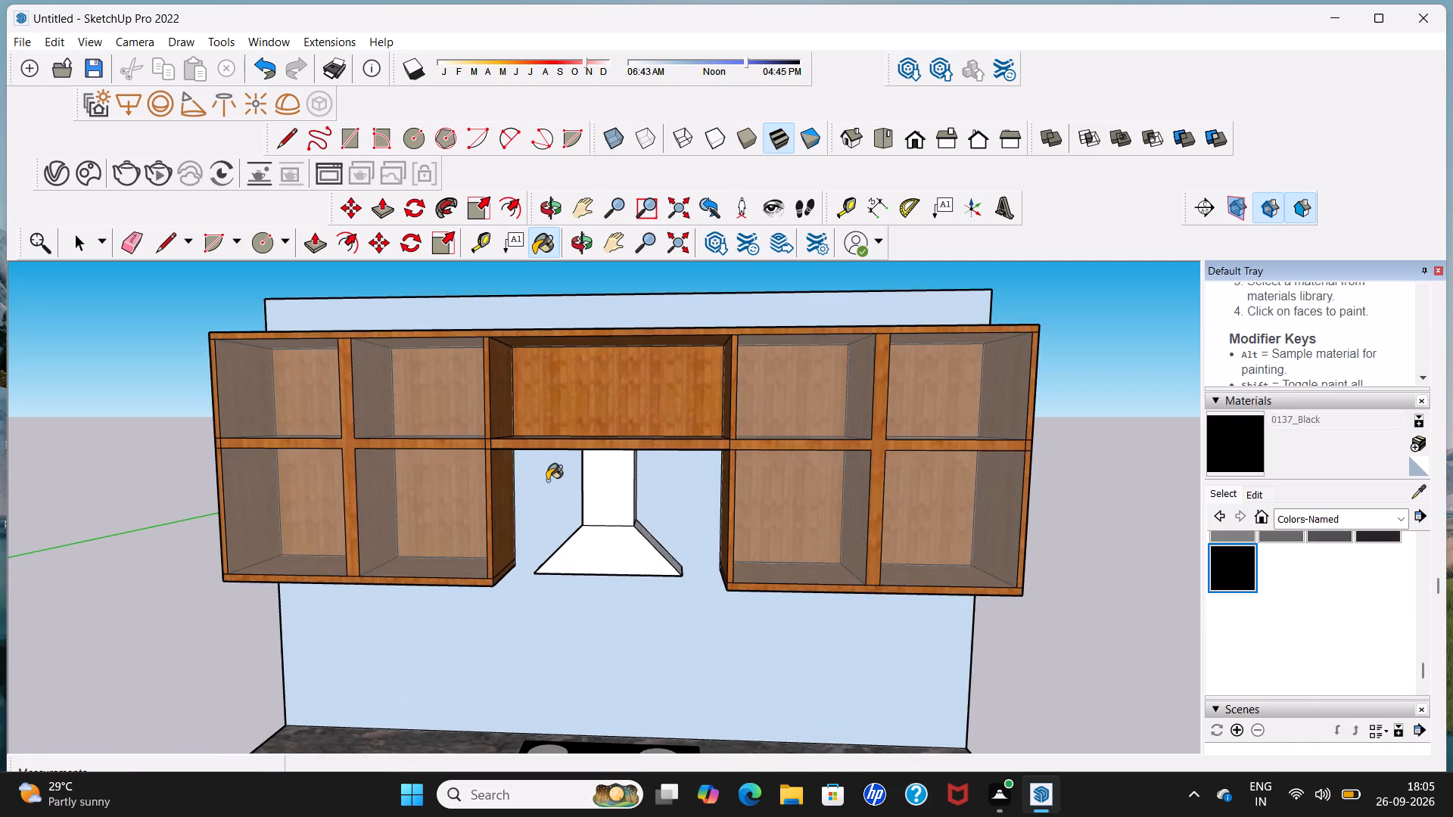
scroll(555, 484, up, 3)
click(609, 493)
click(634, 592)
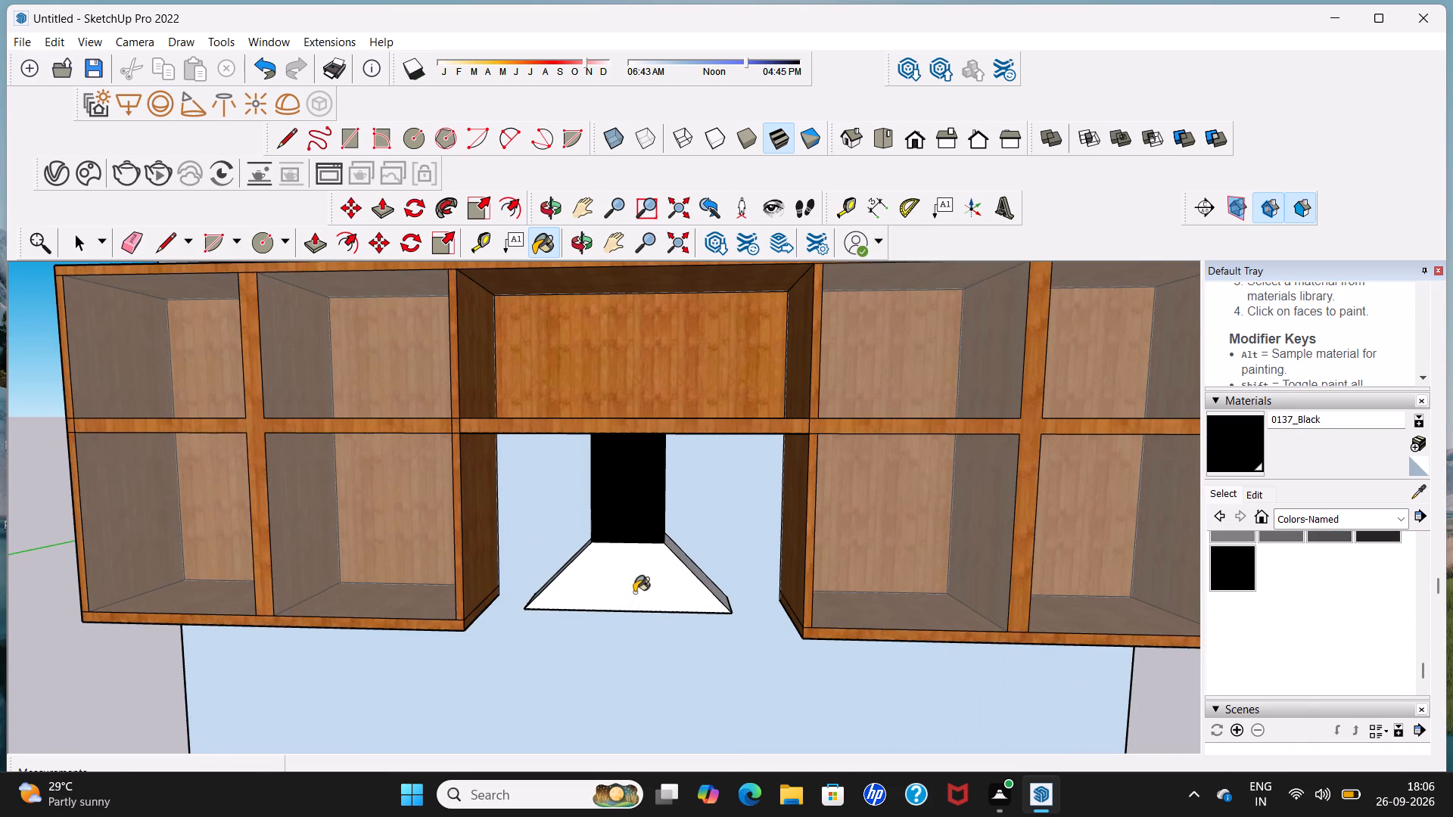
Paint the side faces of the hood's duct and sloped canopy, on both sides, with 0137_Black.
scroll(689, 581, up, 4)
click(698, 572)
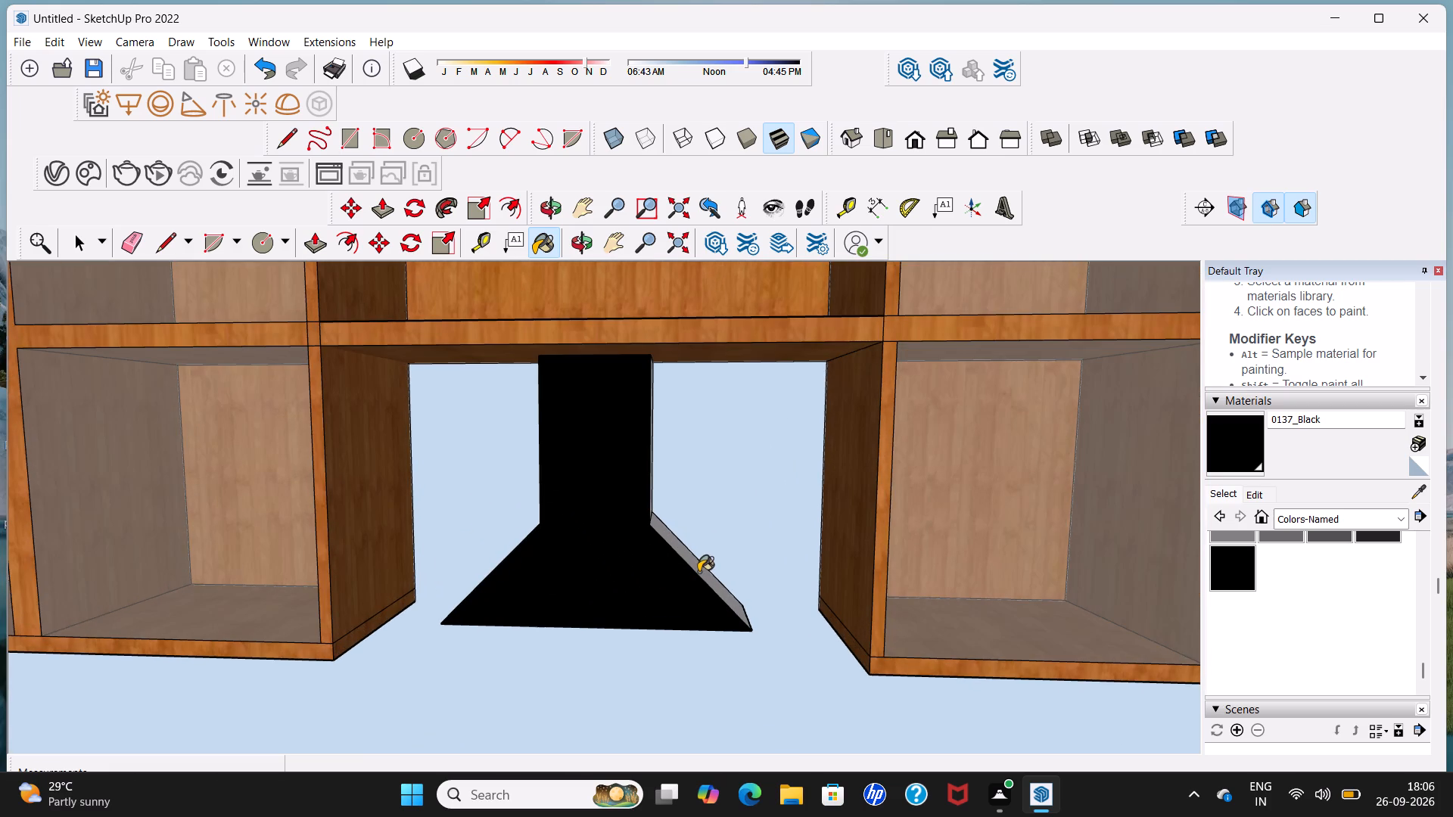
click(651, 493)
middle_drag(651, 493, 608, 508)
scroll(637, 495, up, 2)
click(659, 480)
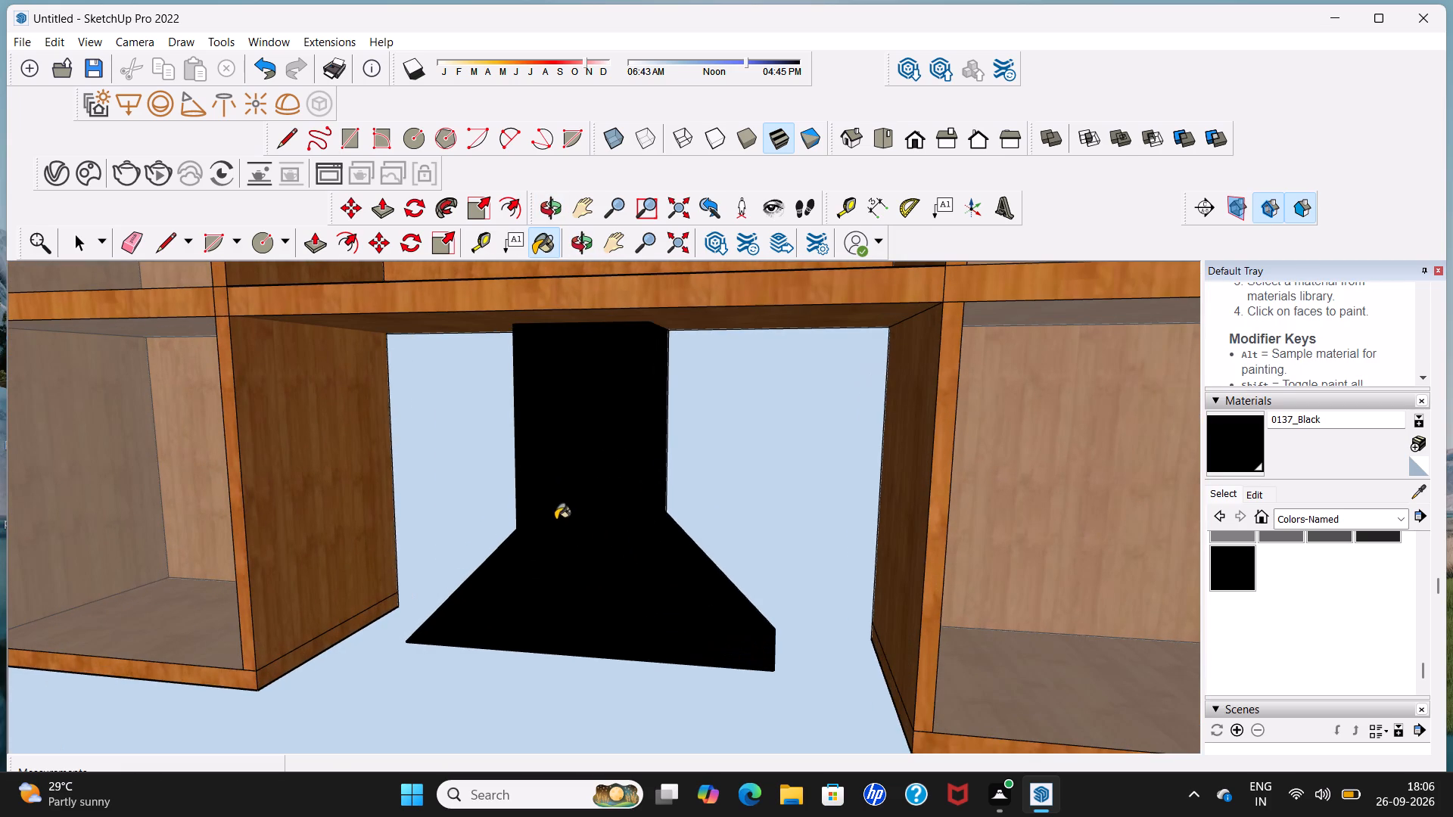
middle_drag(555, 520, 695, 489)
scroll(562, 474, up, 2)
click(516, 474)
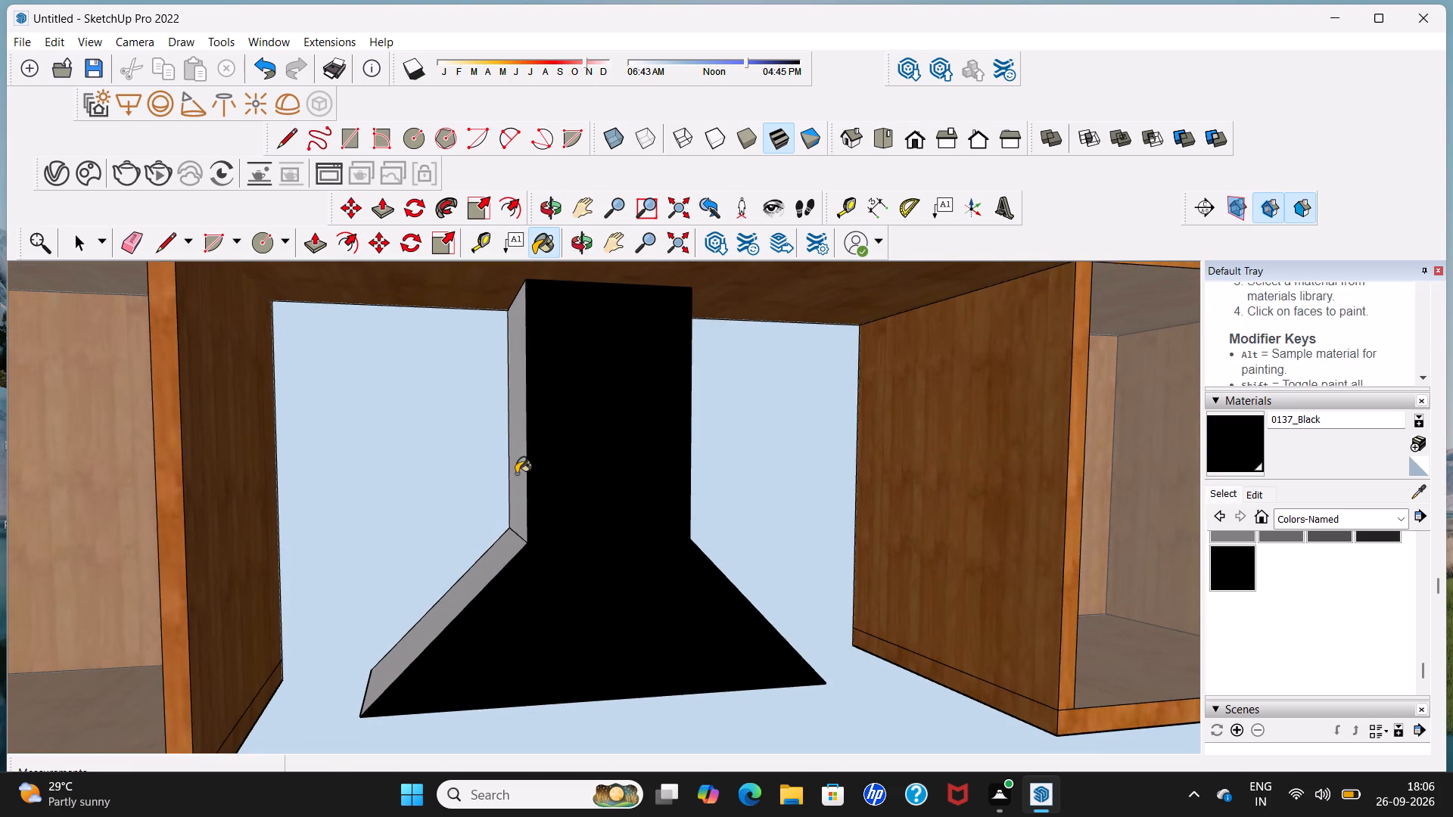
click(499, 563)
Paint the underside of the hood canopy with 0137_Black.
scroll(502, 563, down, 8)
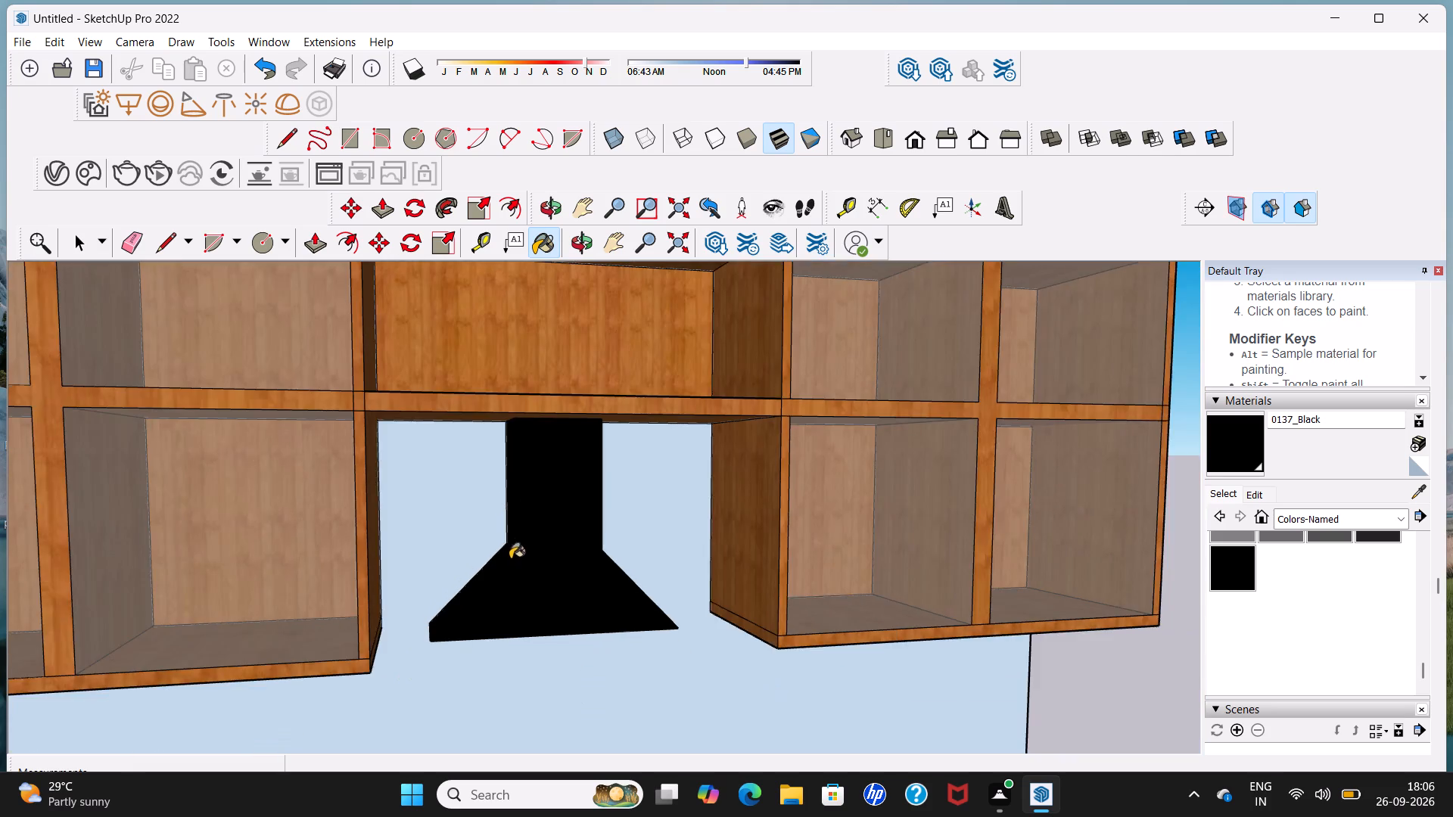
scroll(510, 559, down, 1)
middle_drag(543, 666, 553, 511)
scroll(548, 605, up, 4)
click(549, 606)
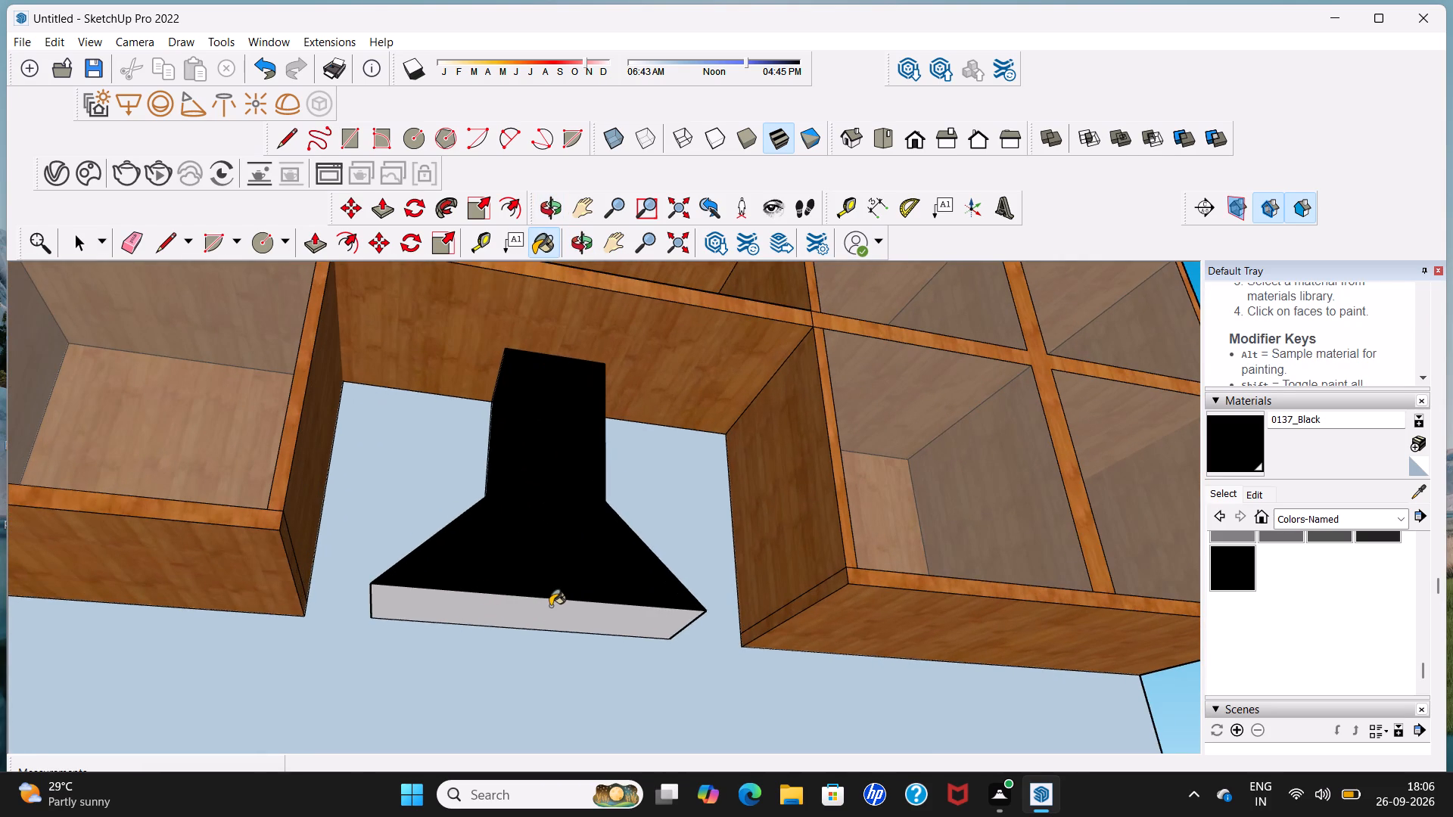
Examine the painted hood, the cooktop and sink on the countertop, and the kitchen unit as a whole.
scroll(555, 601, down, 14)
middle_drag(564, 592, 542, 714)
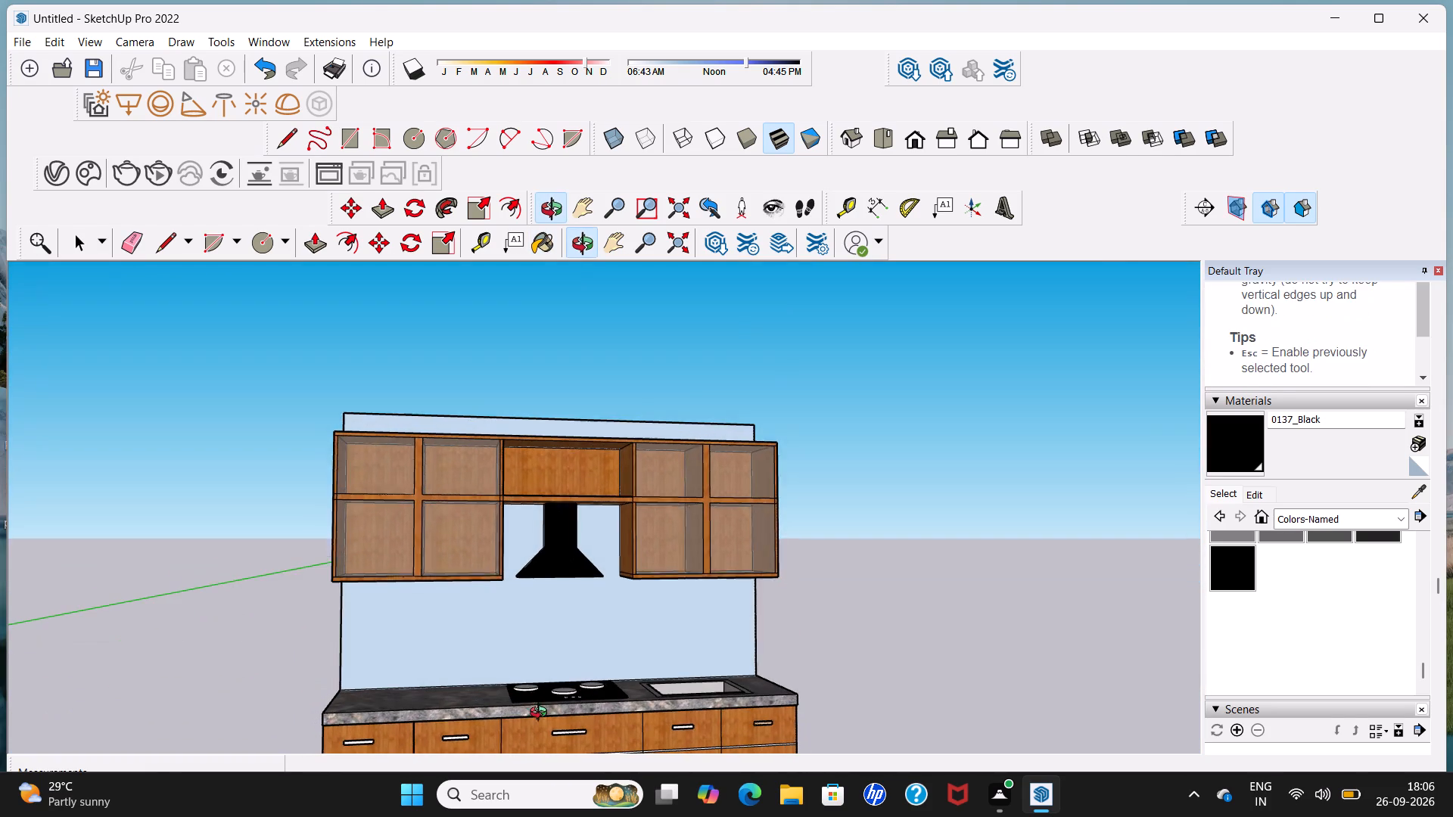
middle_drag(542, 714, 541, 714)
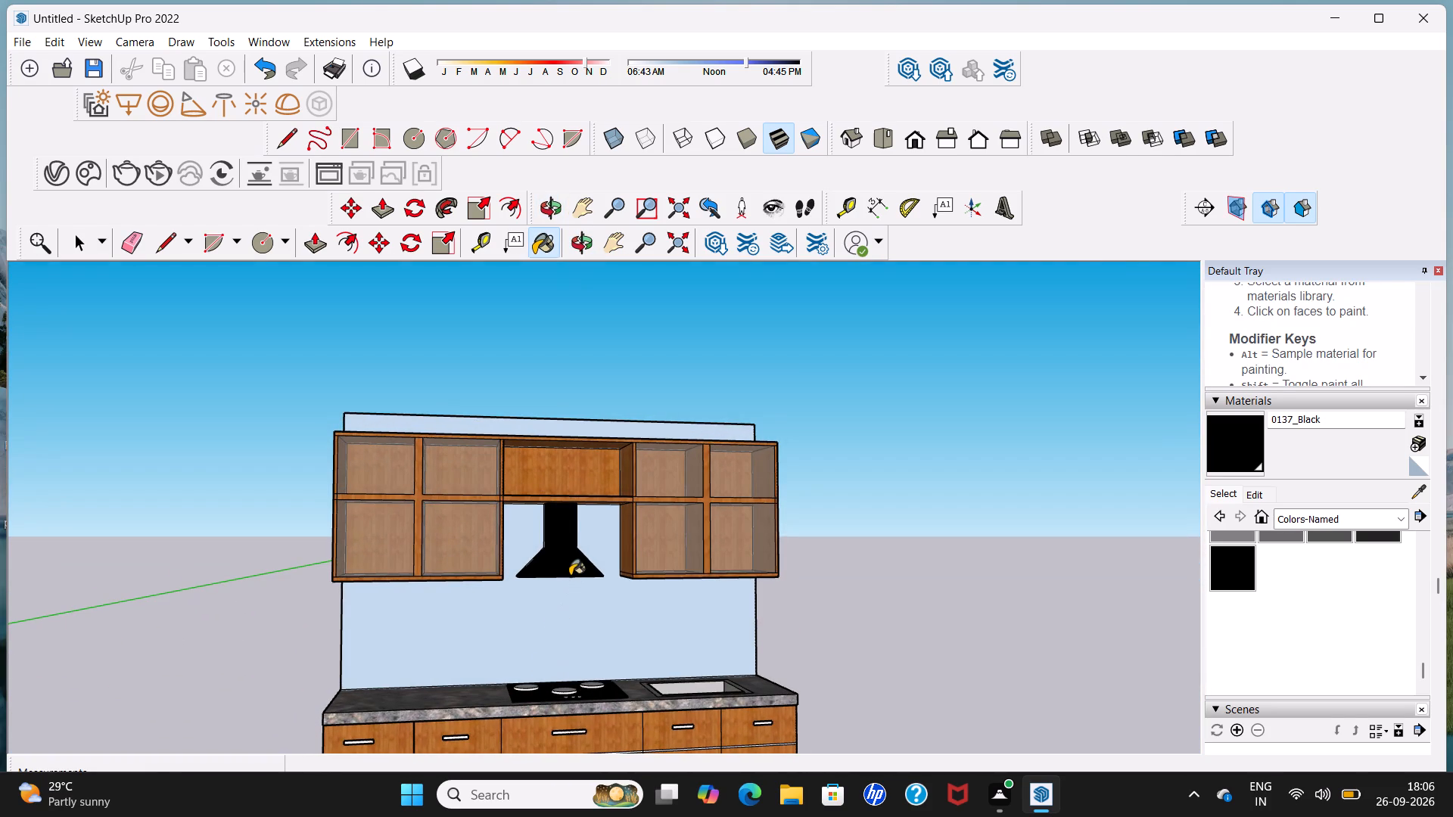
scroll(570, 576, down, 6)
middle_drag(584, 602, 545, 707)
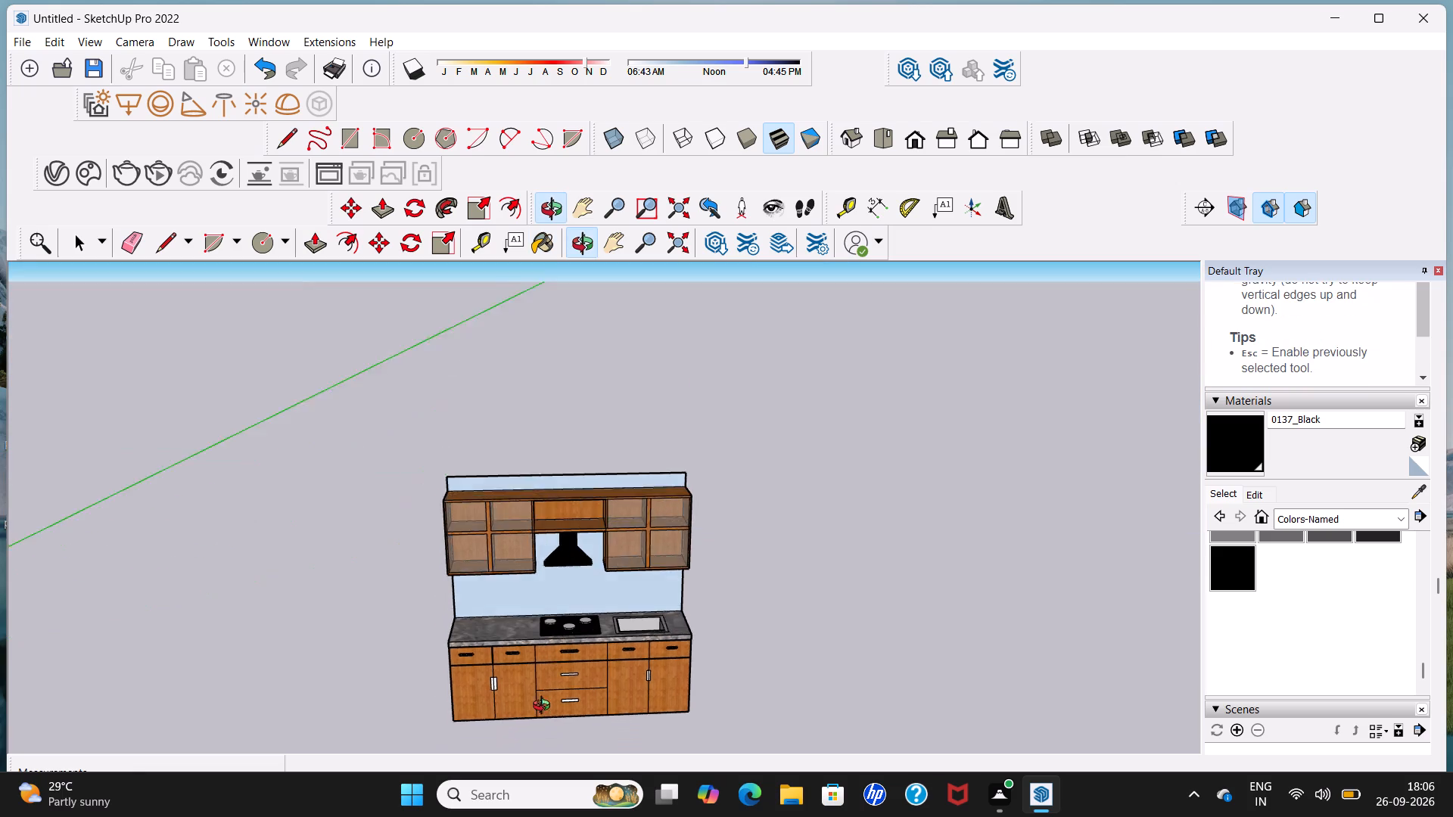
middle_drag(545, 707, 527, 752)
scroll(579, 632, up, 14)
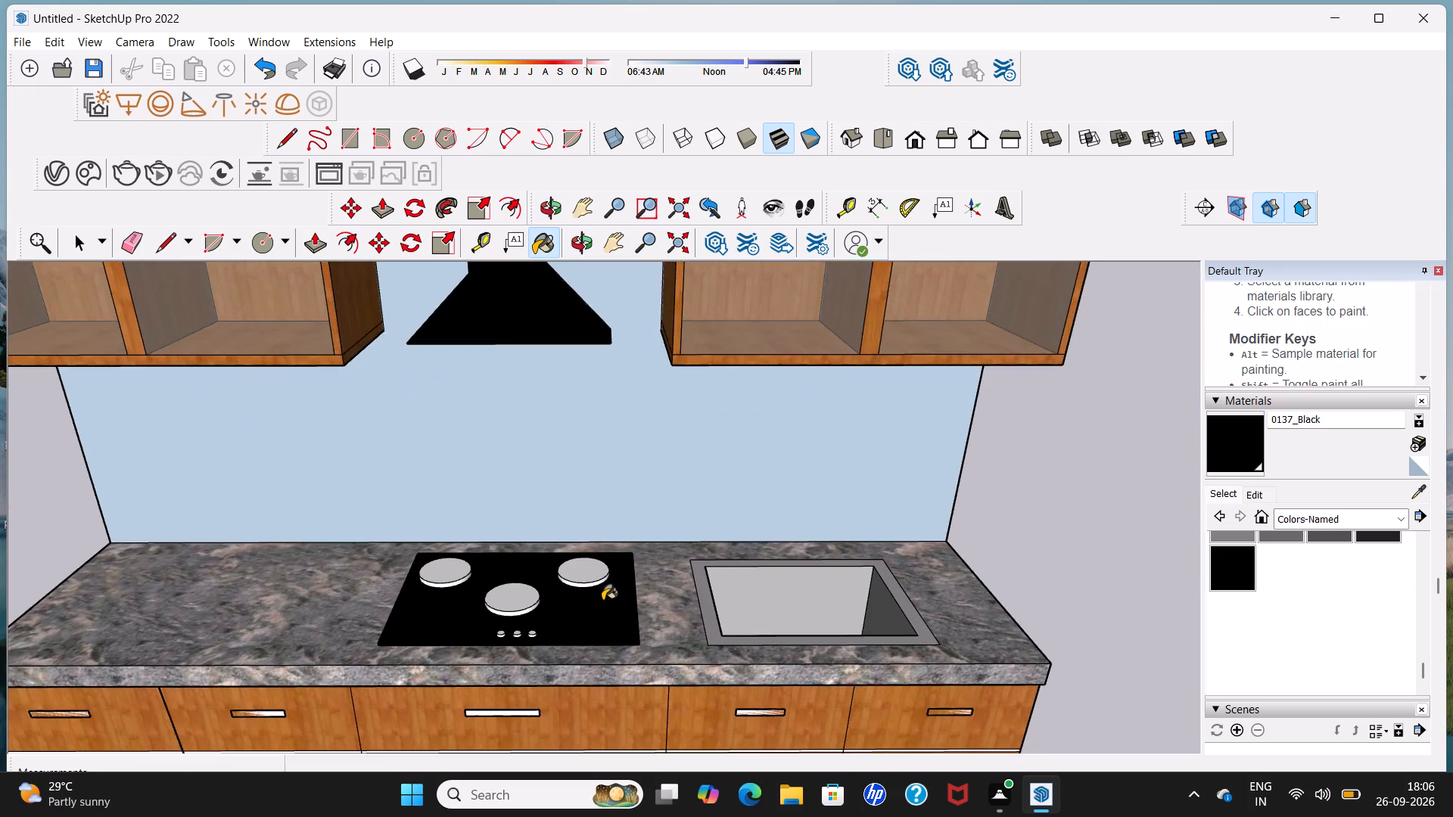
scroll(602, 601, down, 9)
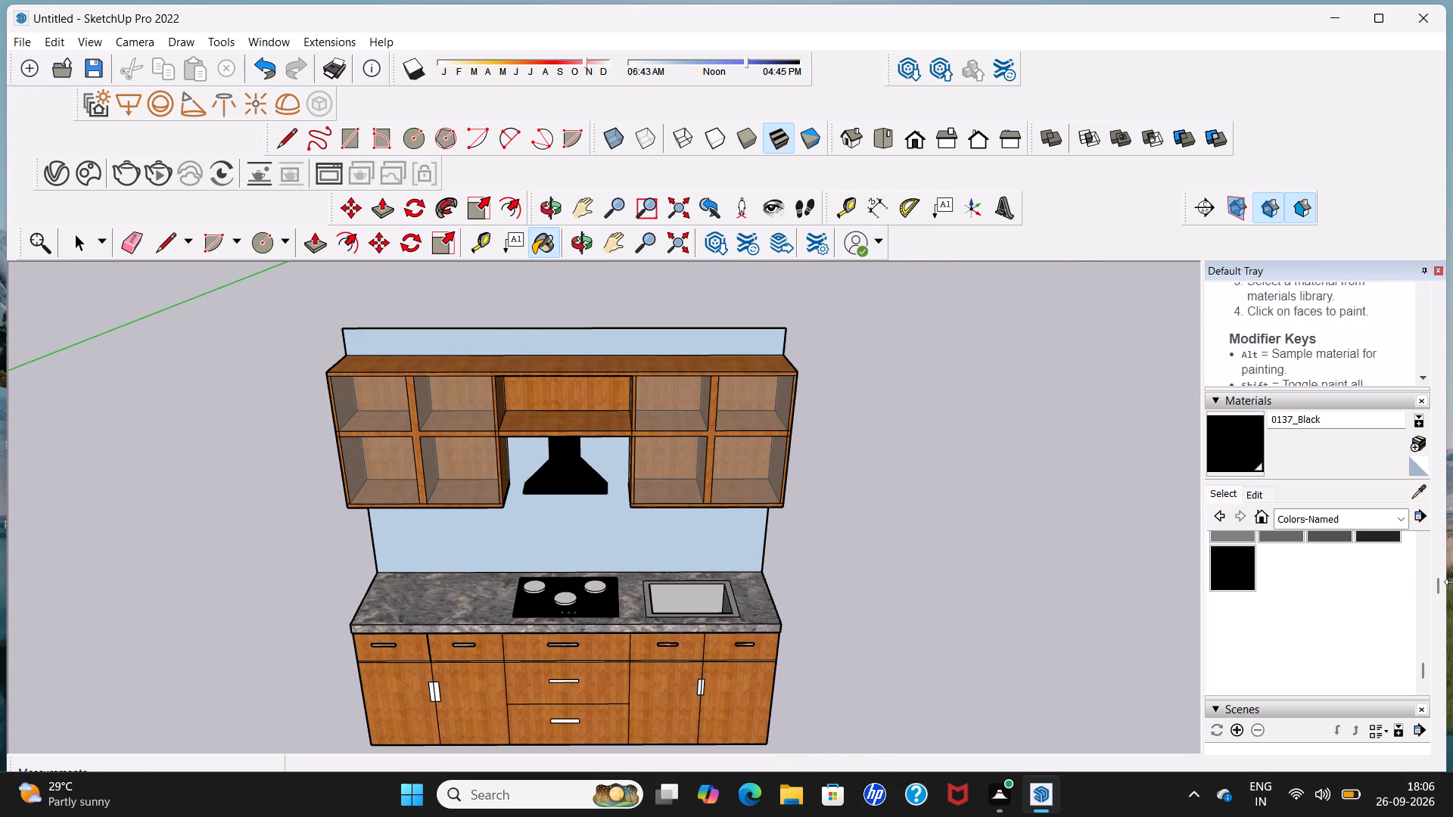
Paint both halves of the door handle on the sink-side base cabinet with 0119_RosyBrown from the Colors-Named collection.
click(1402, 517)
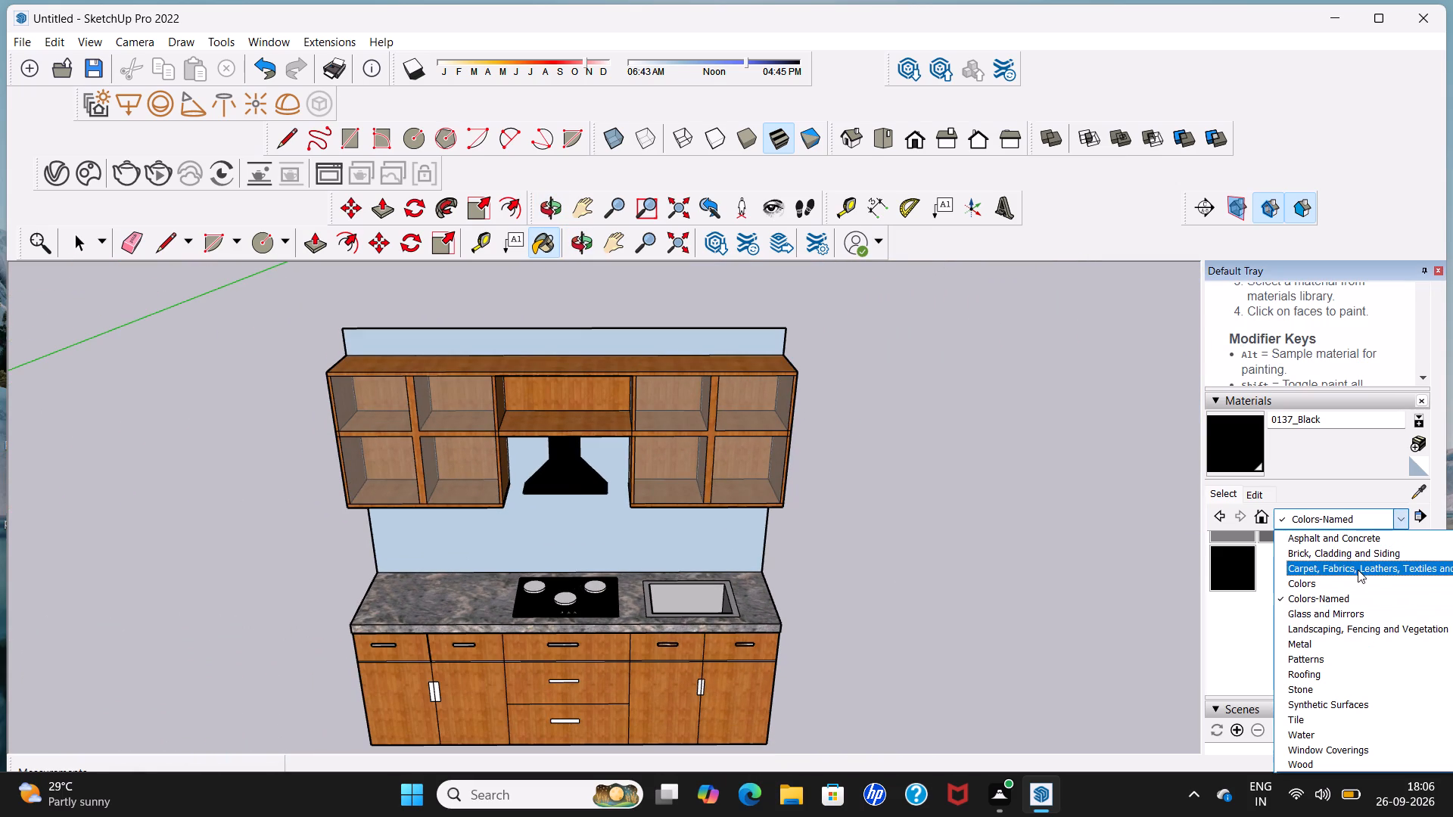
scroll(1247, 572, down, 4)
scroll(1247, 570, up, 4)
click(1229, 491)
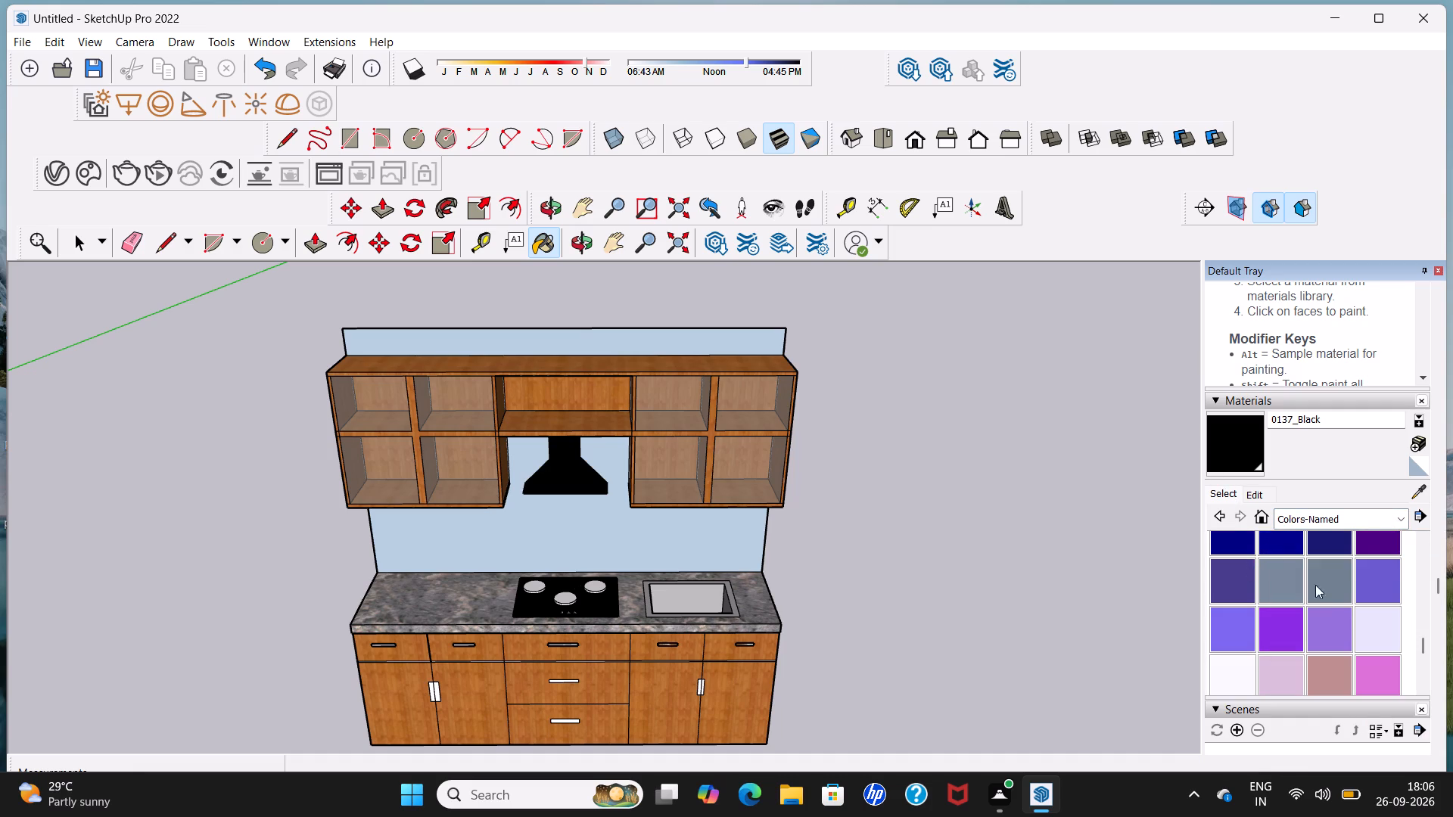
scroll(1326, 595, up, 2)
scroll(1327, 603, down, 4)
scroll(1327, 596, up, 2)
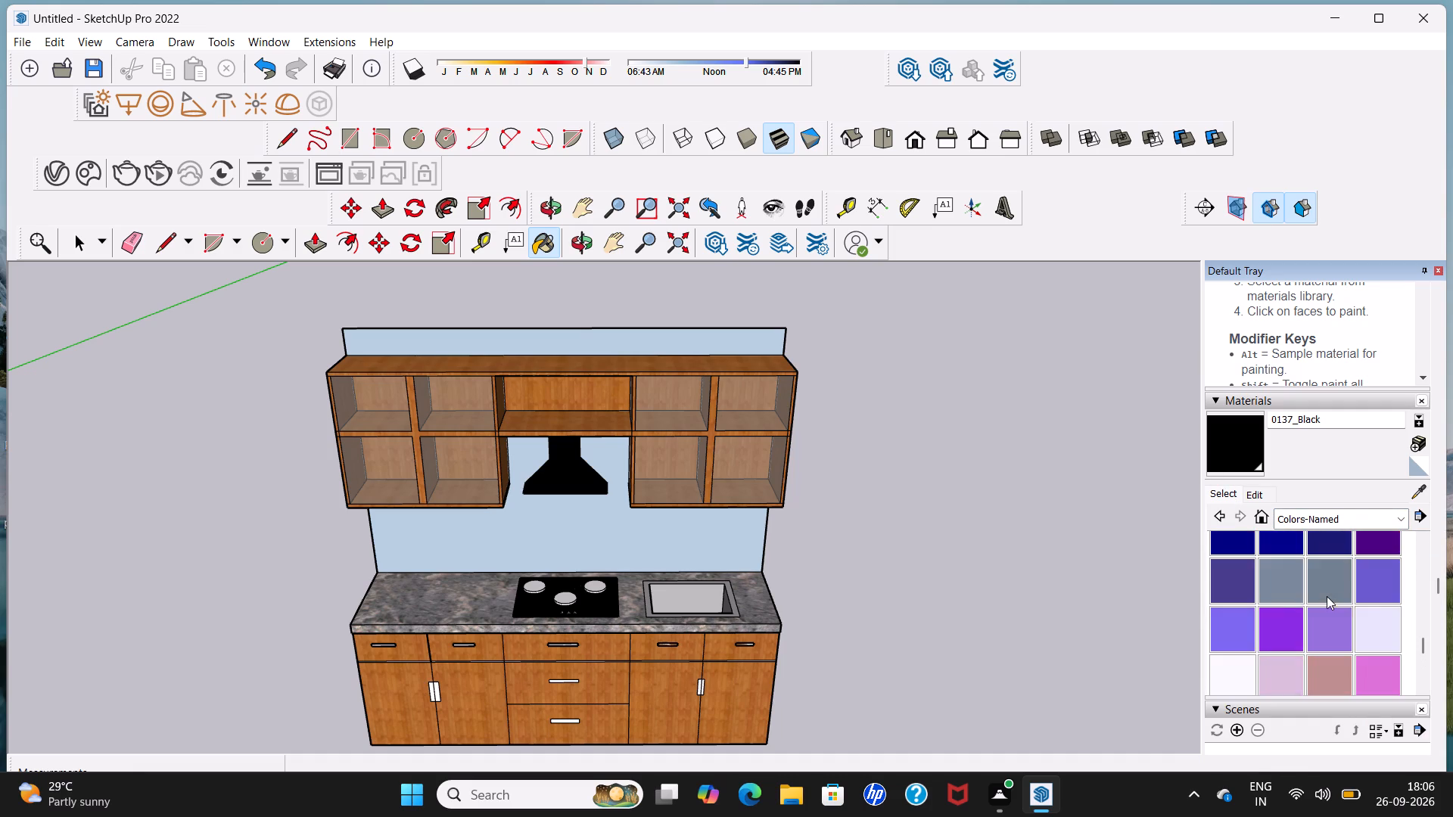
scroll(1327, 600, down, 2)
scroll(1327, 597, up, 1)
click(1327, 595)
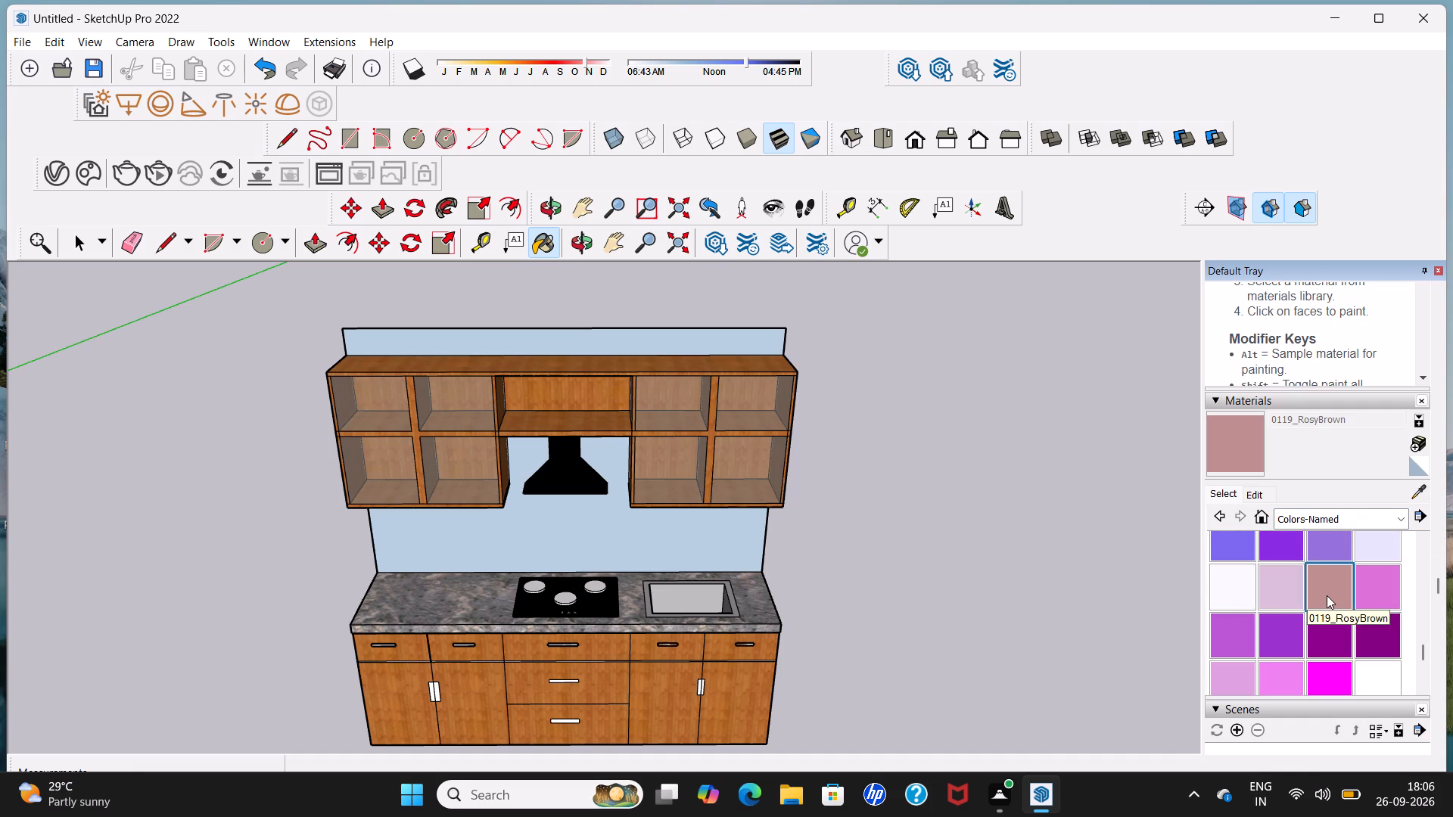
scroll(736, 689, up, 10)
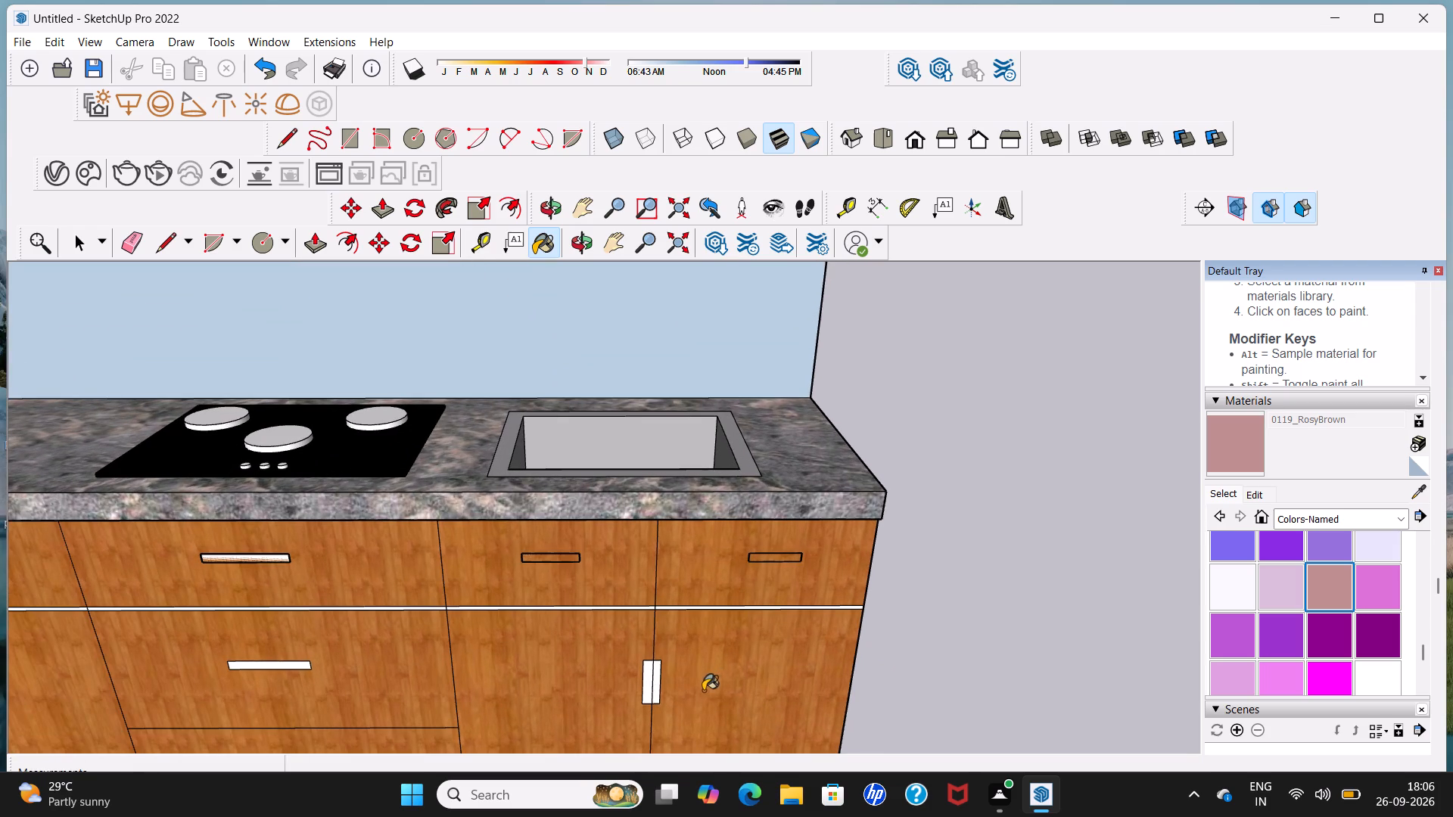
click(655, 676)
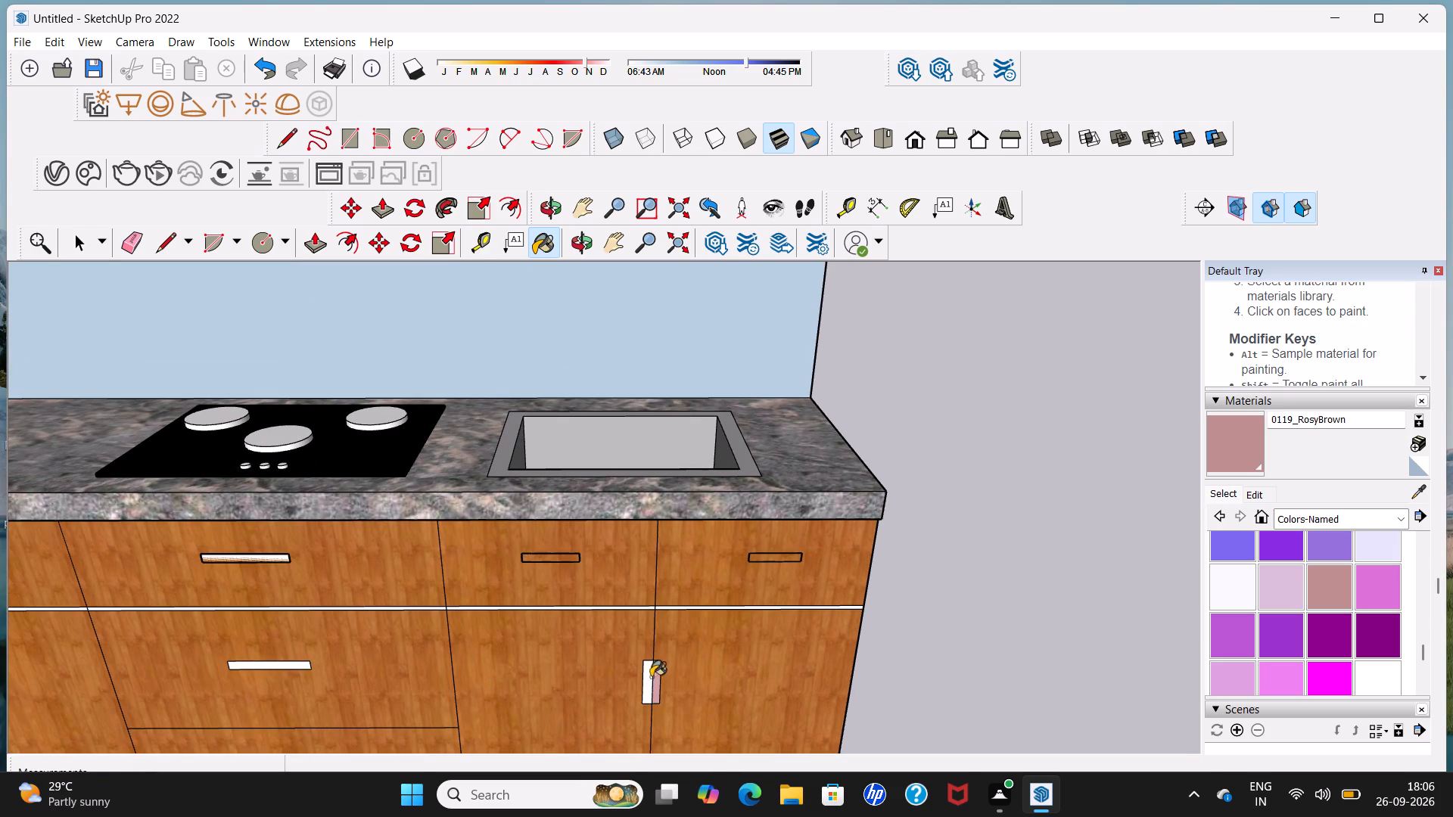
click(649, 678)
Repaint both halves of the sink-side base cabinet's door handle with 0045_Goldenrod from the Colors-Named collection.
scroll(1321, 632, up, 2)
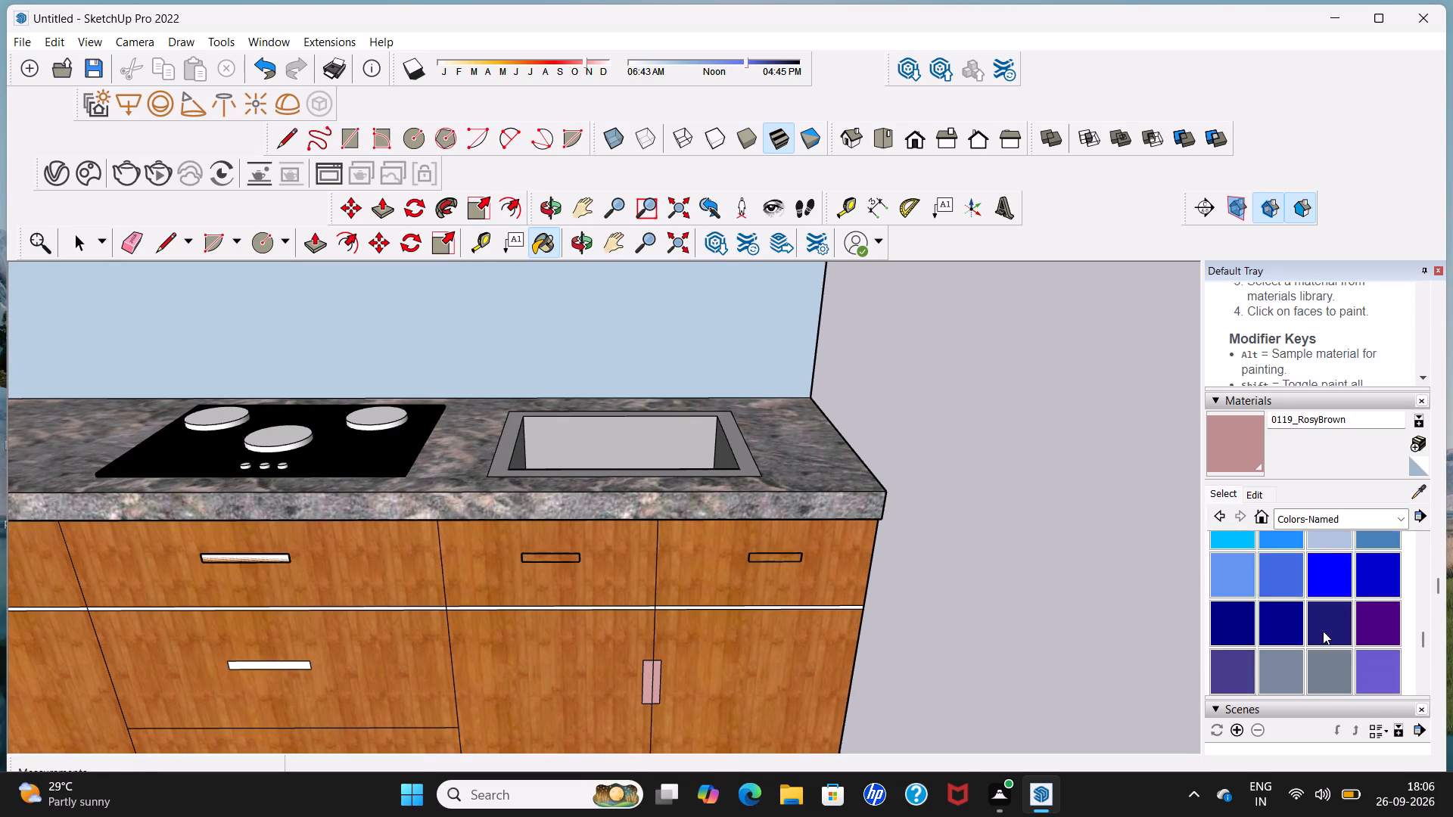
scroll(1323, 631, up, 6)
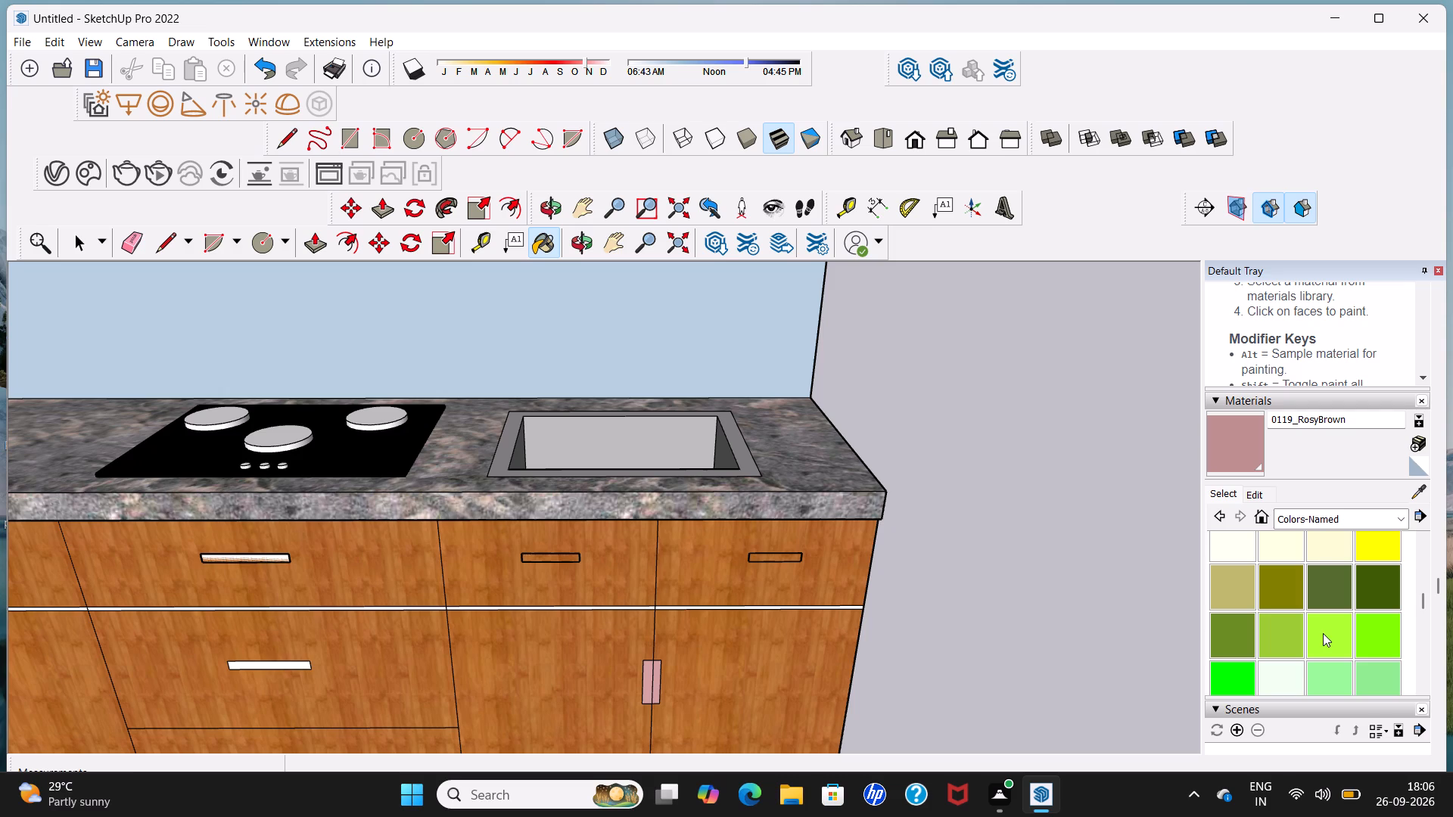
scroll(1289, 628, up, 2)
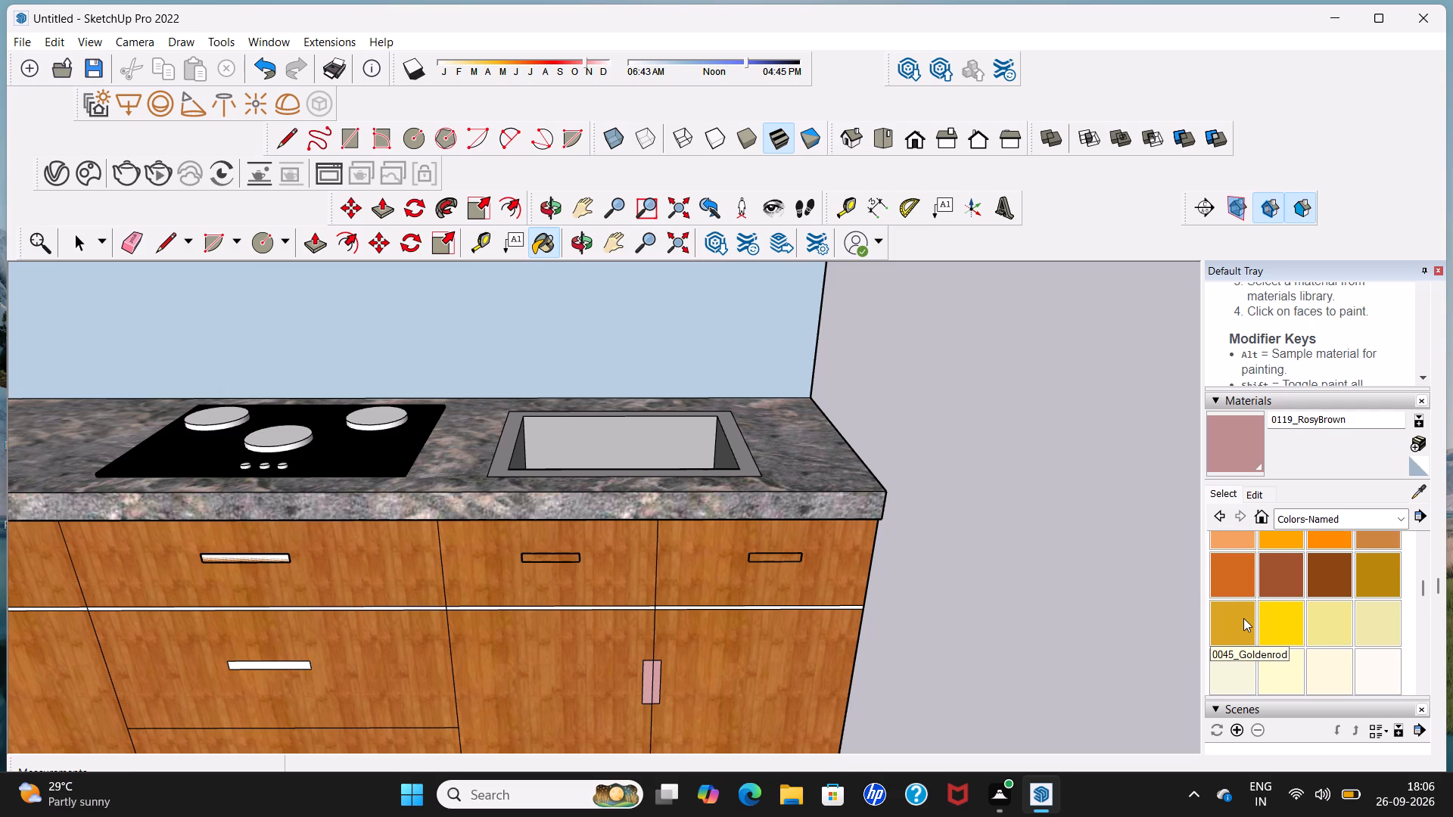
click(1243, 618)
scroll(695, 681, up, 4)
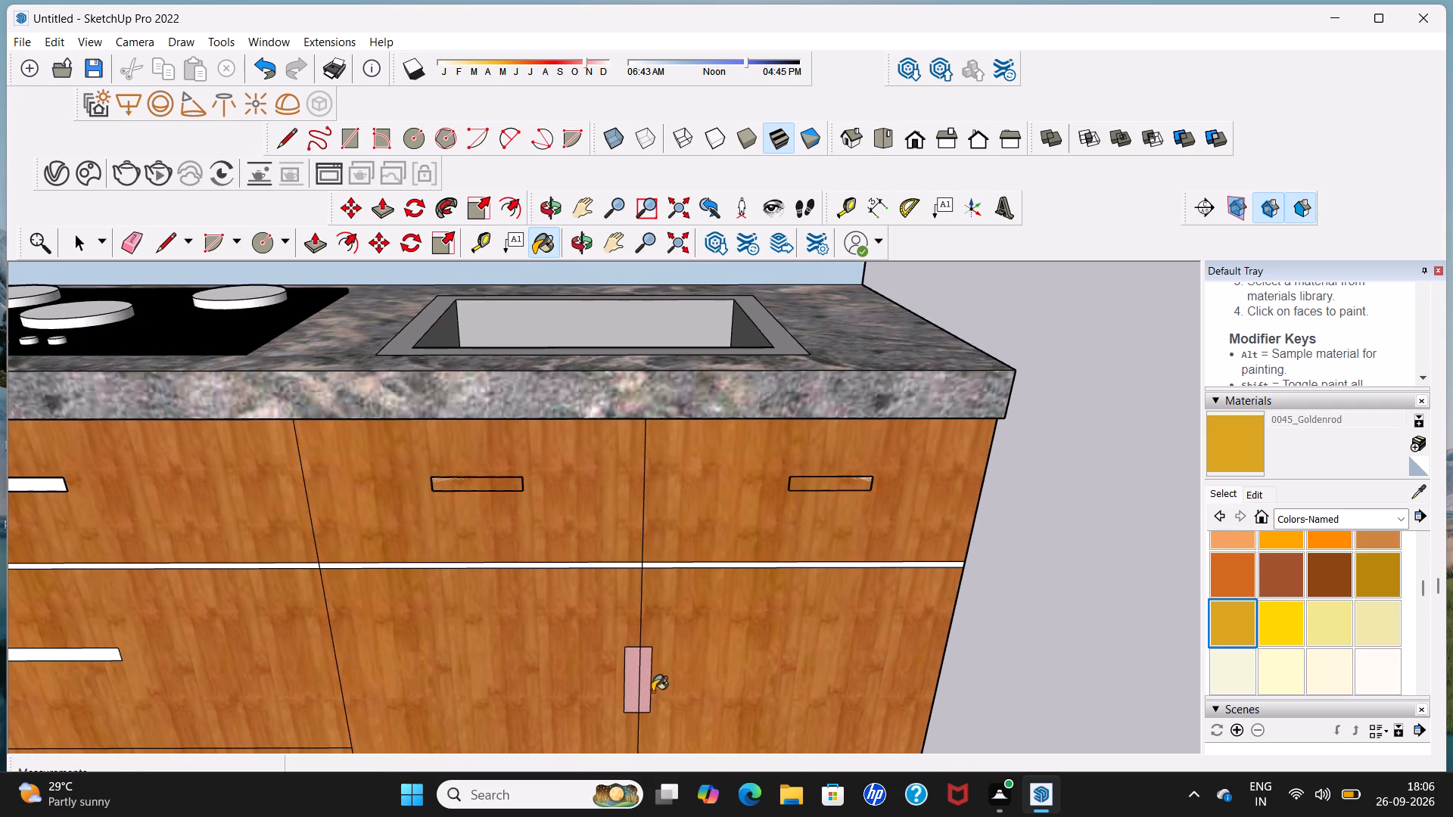
click(644, 693)
click(633, 694)
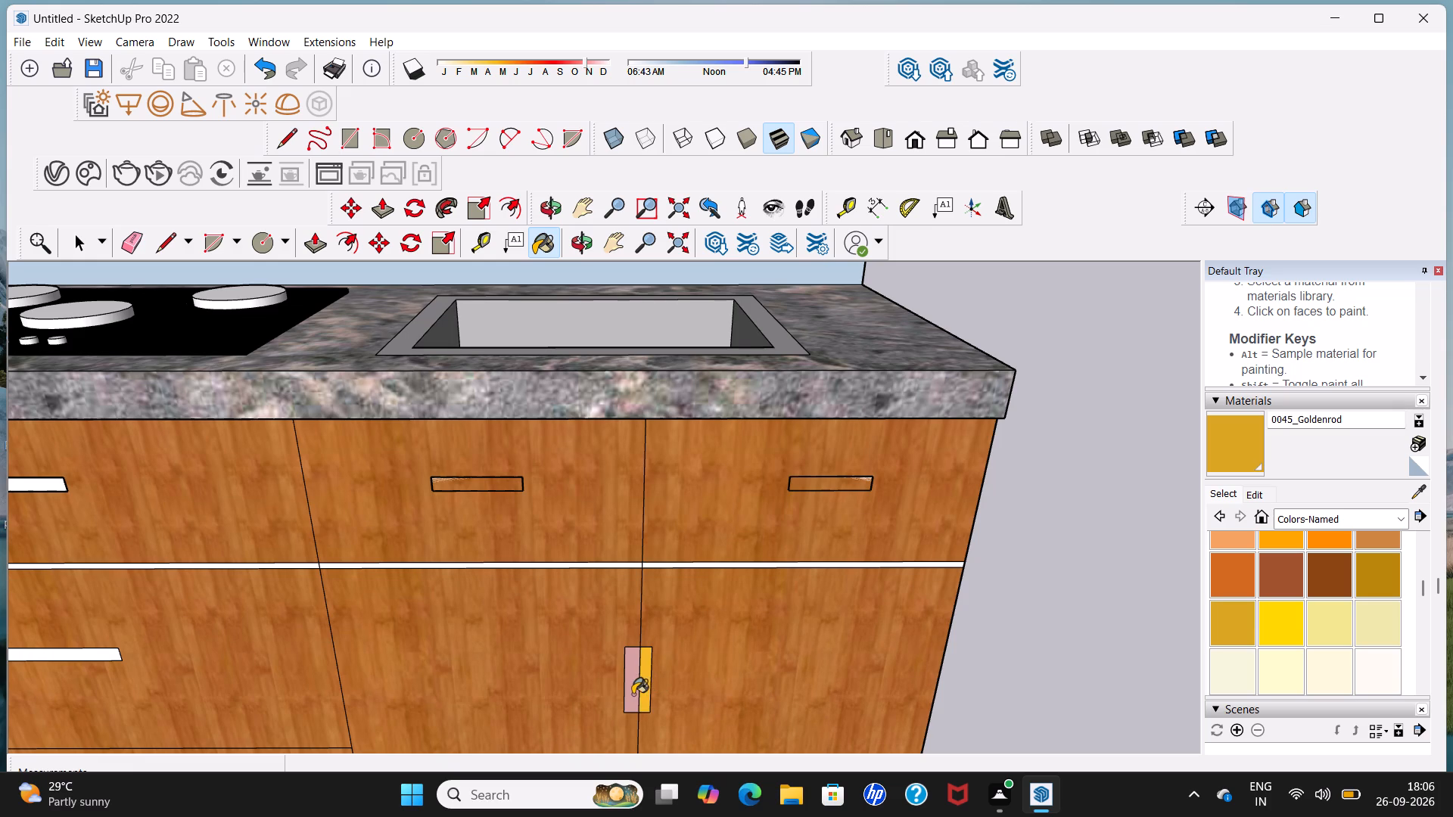
Paint the handles of the two drawers in front of the sink with 0045_Goldenrod.
click(841, 485)
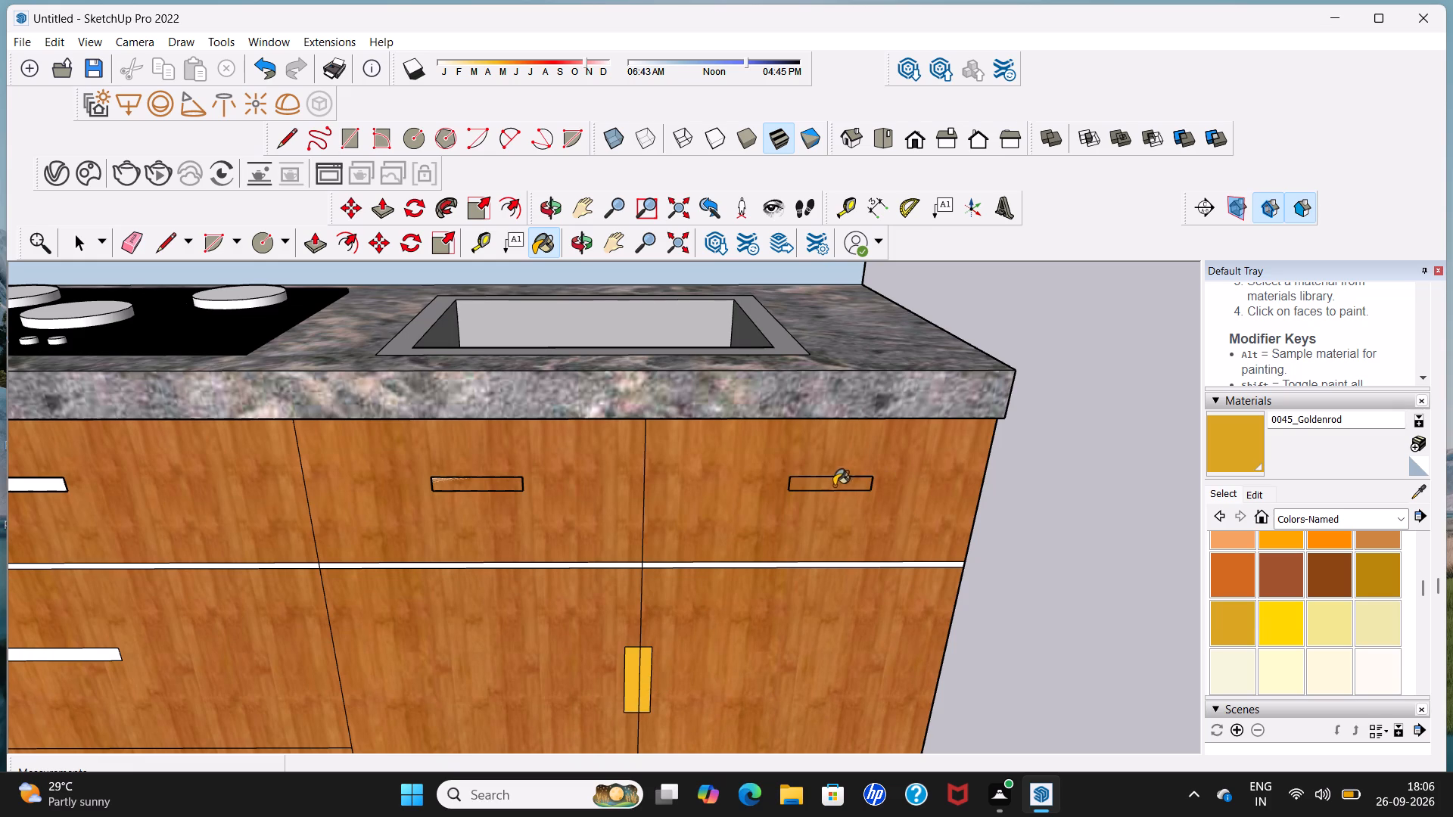
scroll(854, 499, up, 4)
click(847, 482)
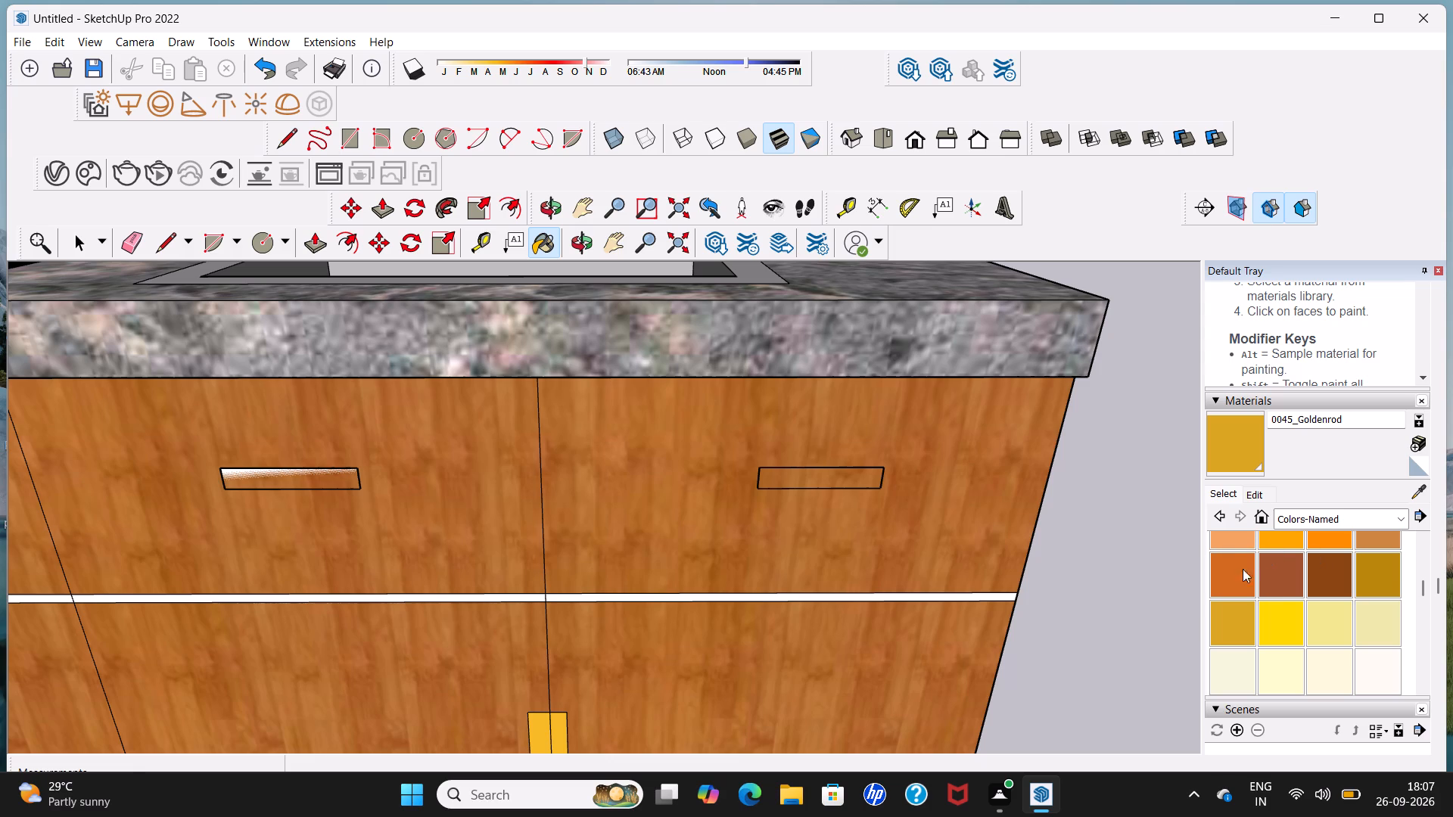
click(1218, 610)
scroll(930, 510, up, 3)
click(851, 464)
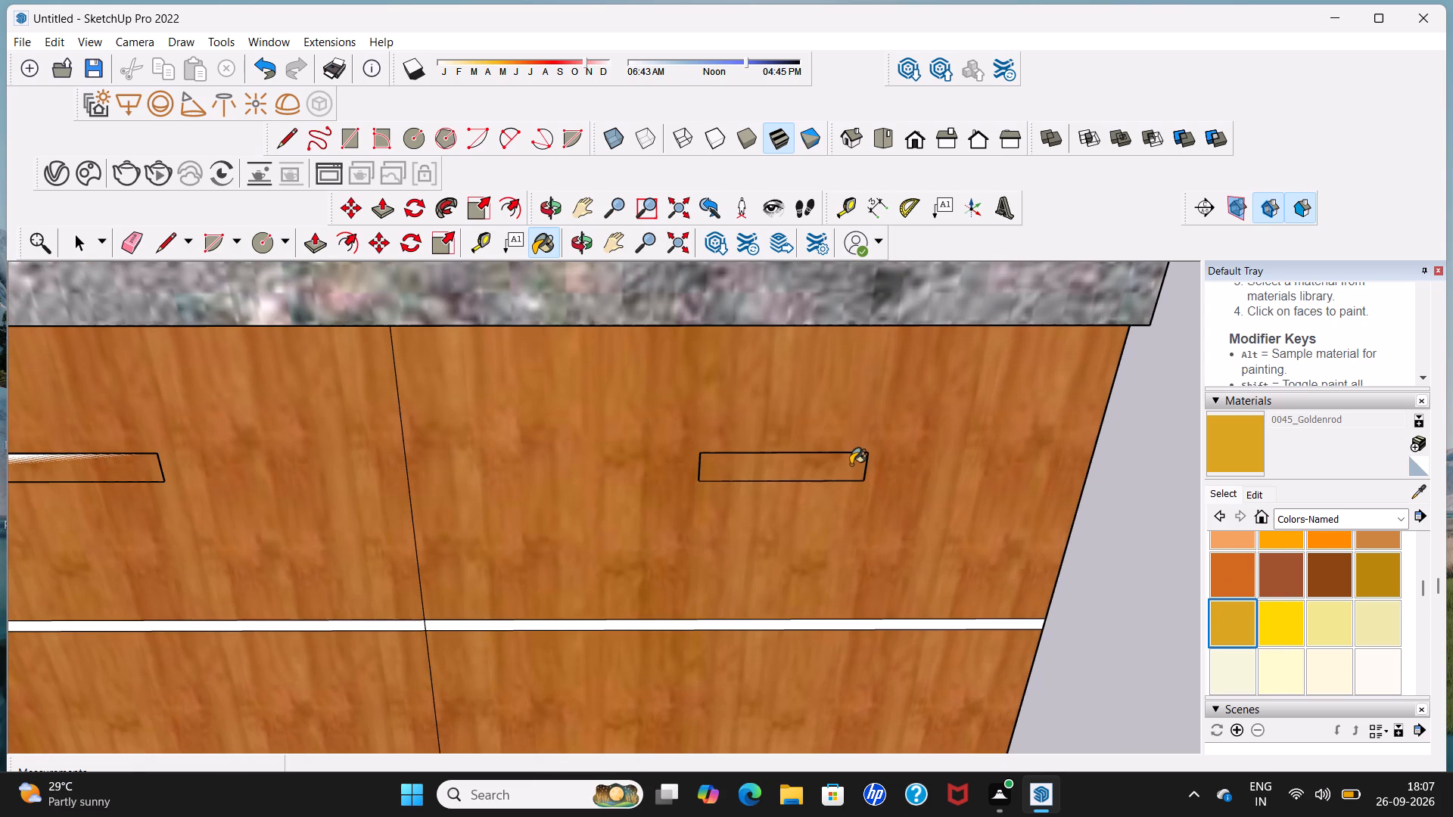
scroll(850, 464, up, 1)
scroll(850, 464, down, 12)
scroll(546, 461, up, 1)
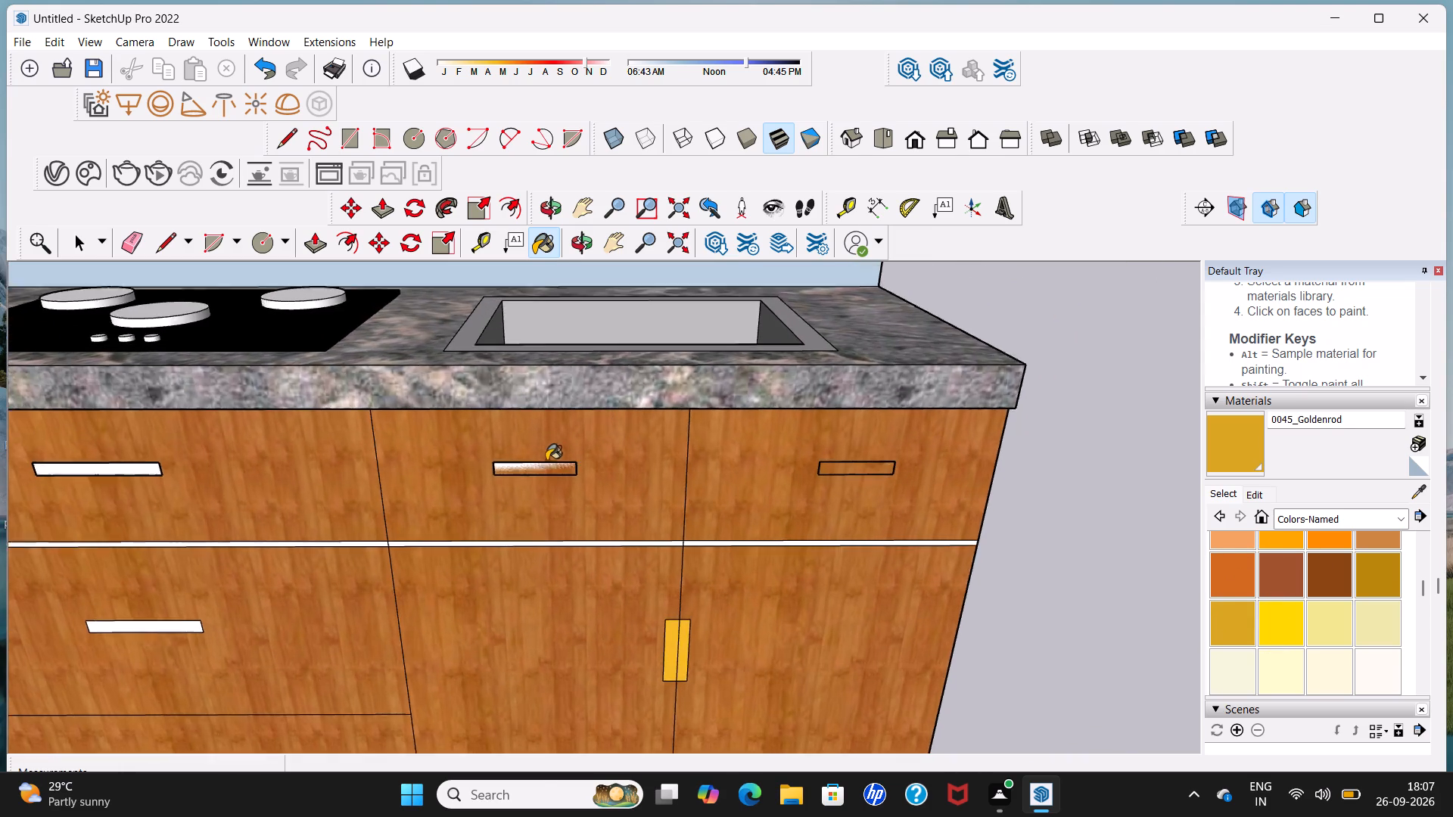
scroll(546, 461, up, 4)
click(559, 472)
scroll(564, 458, down, 6)
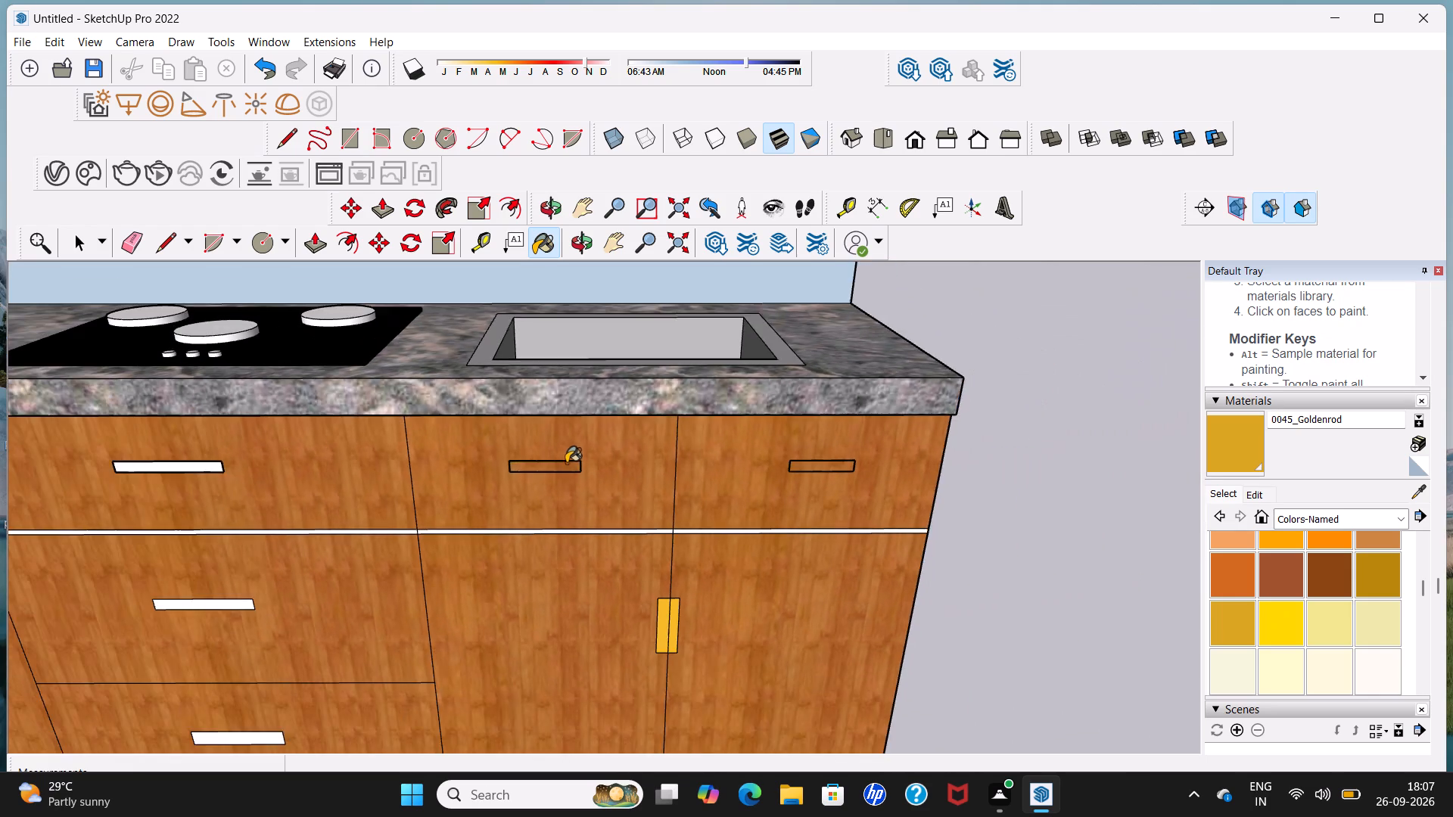
scroll(566, 462, down, 6)
Paint the handles of the three stacked drawers below the cooktop with 0045_Goldenrod.
scroll(383, 461, up, 6)
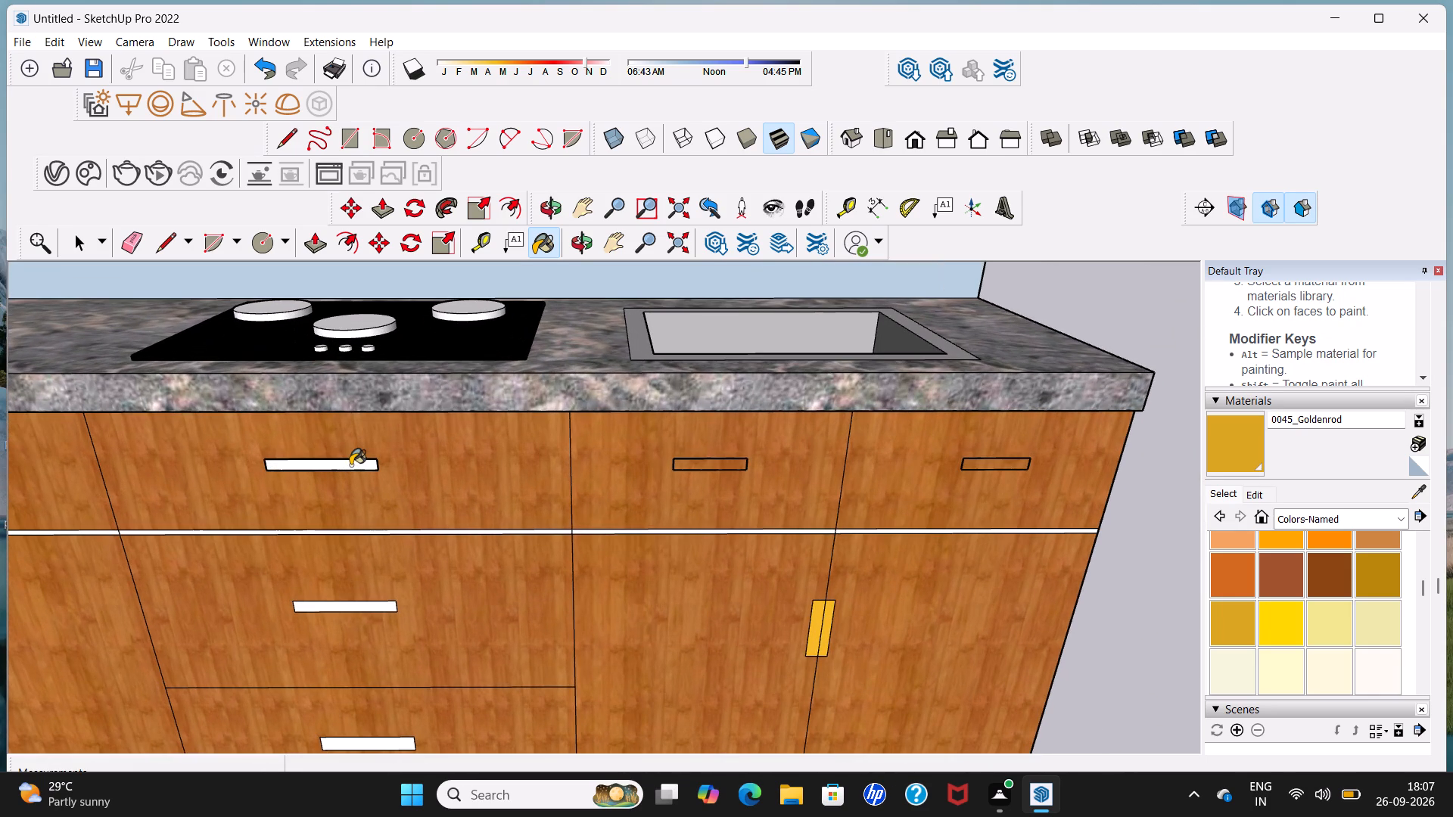
click(350, 465)
scroll(350, 465, down, 12)
scroll(340, 544, up, 6)
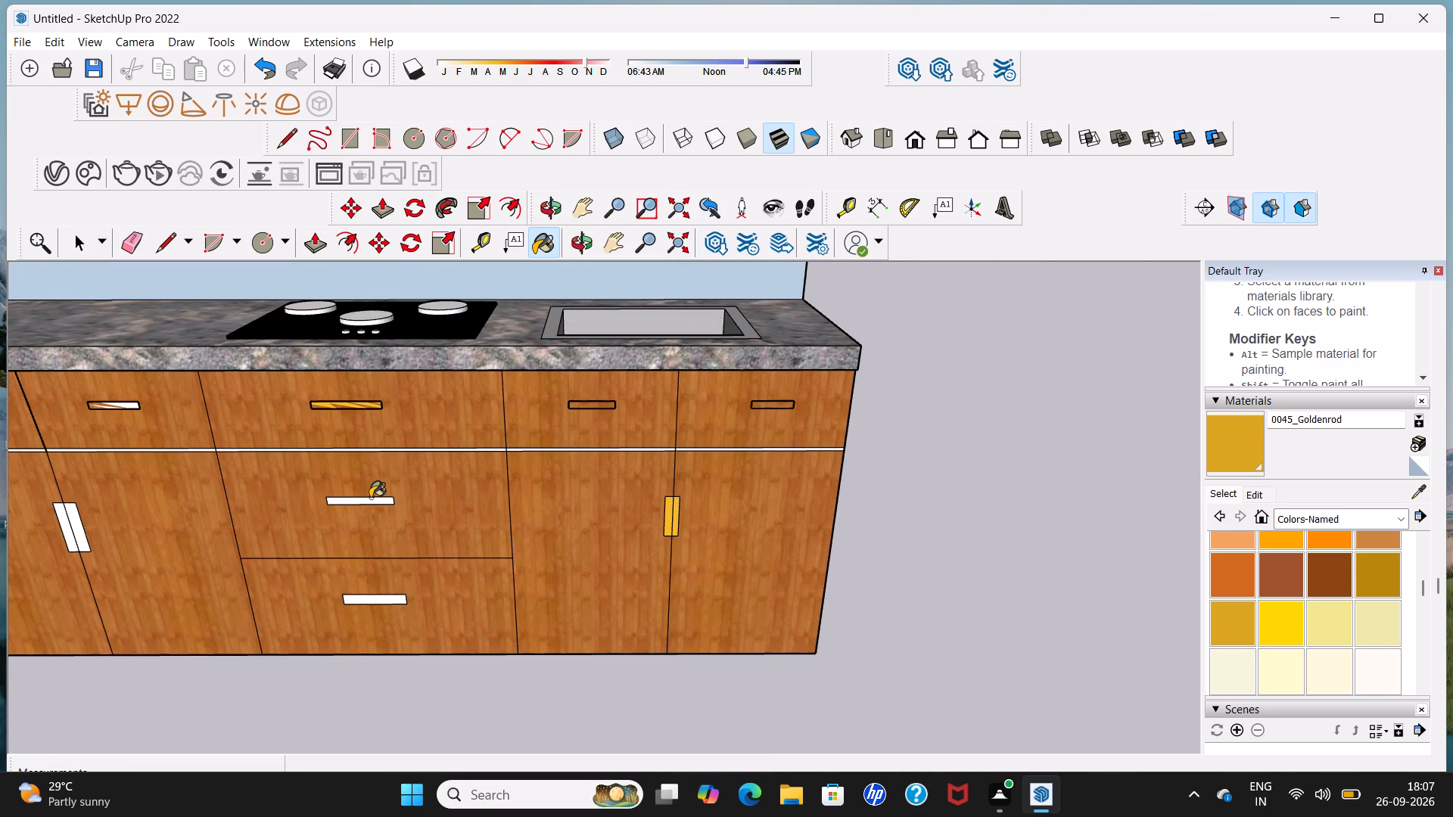
click(370, 498)
scroll(370, 499, up, 4)
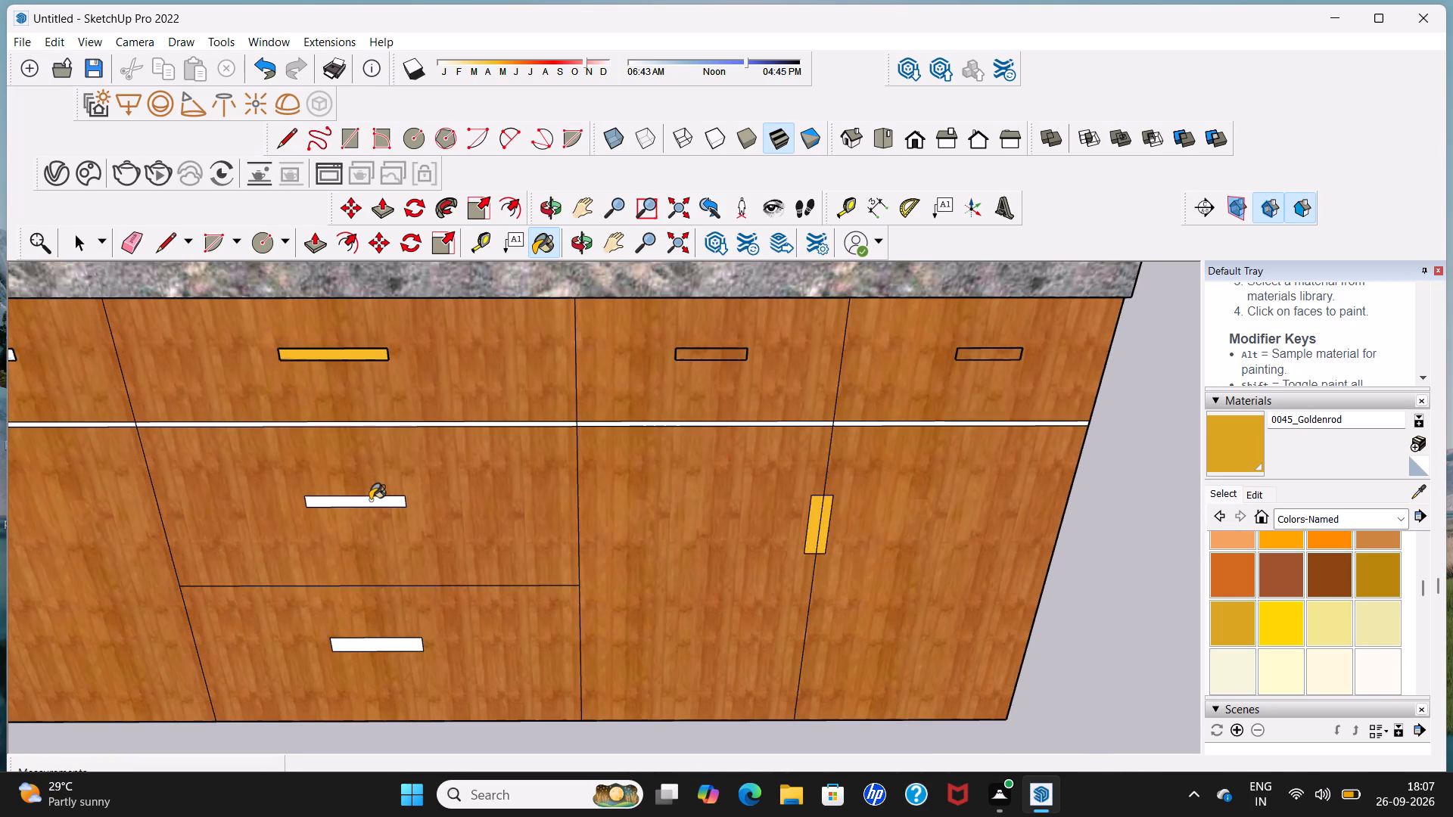
click(370, 504)
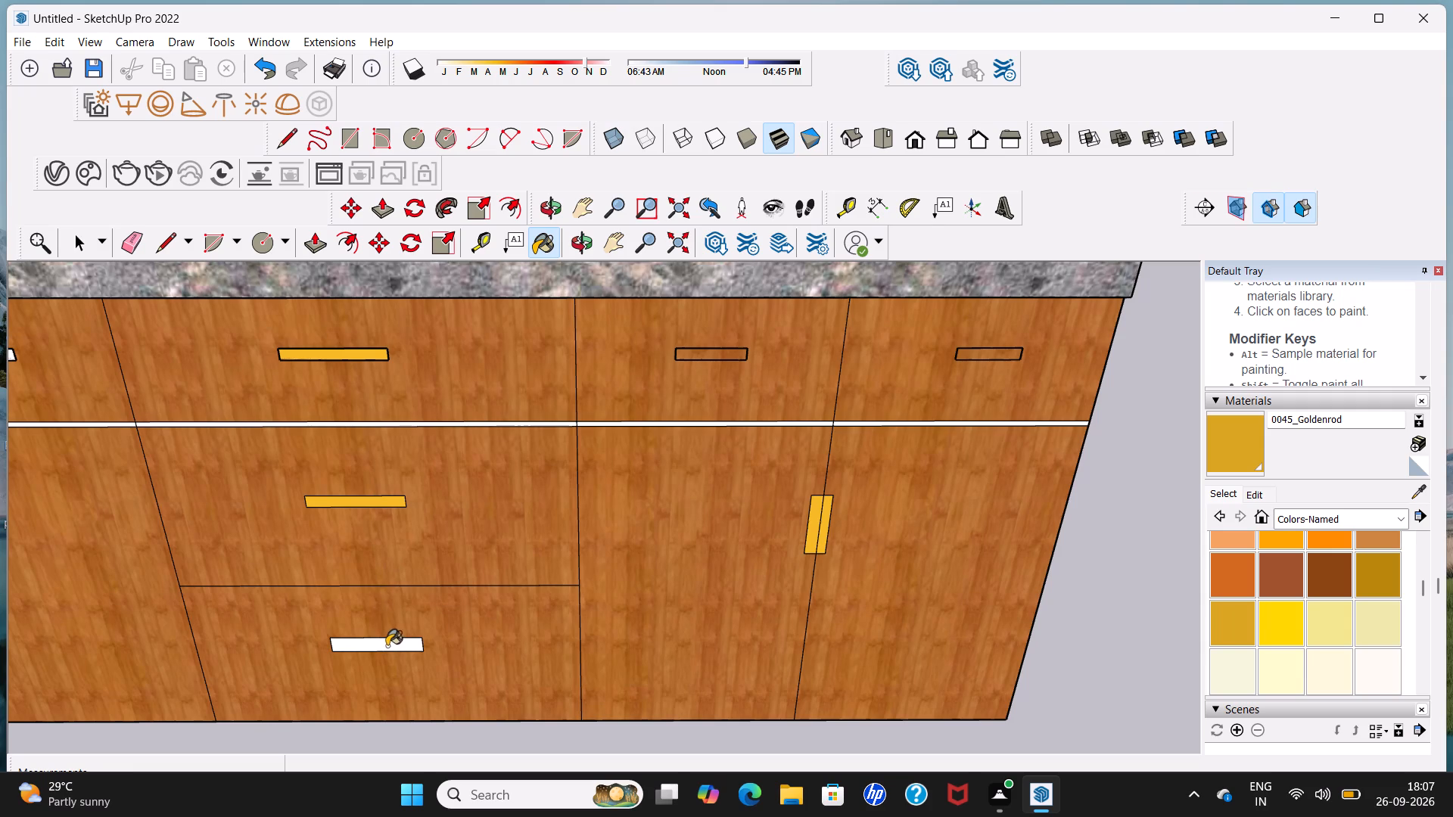
click(387, 646)
scroll(402, 560, down, 11)
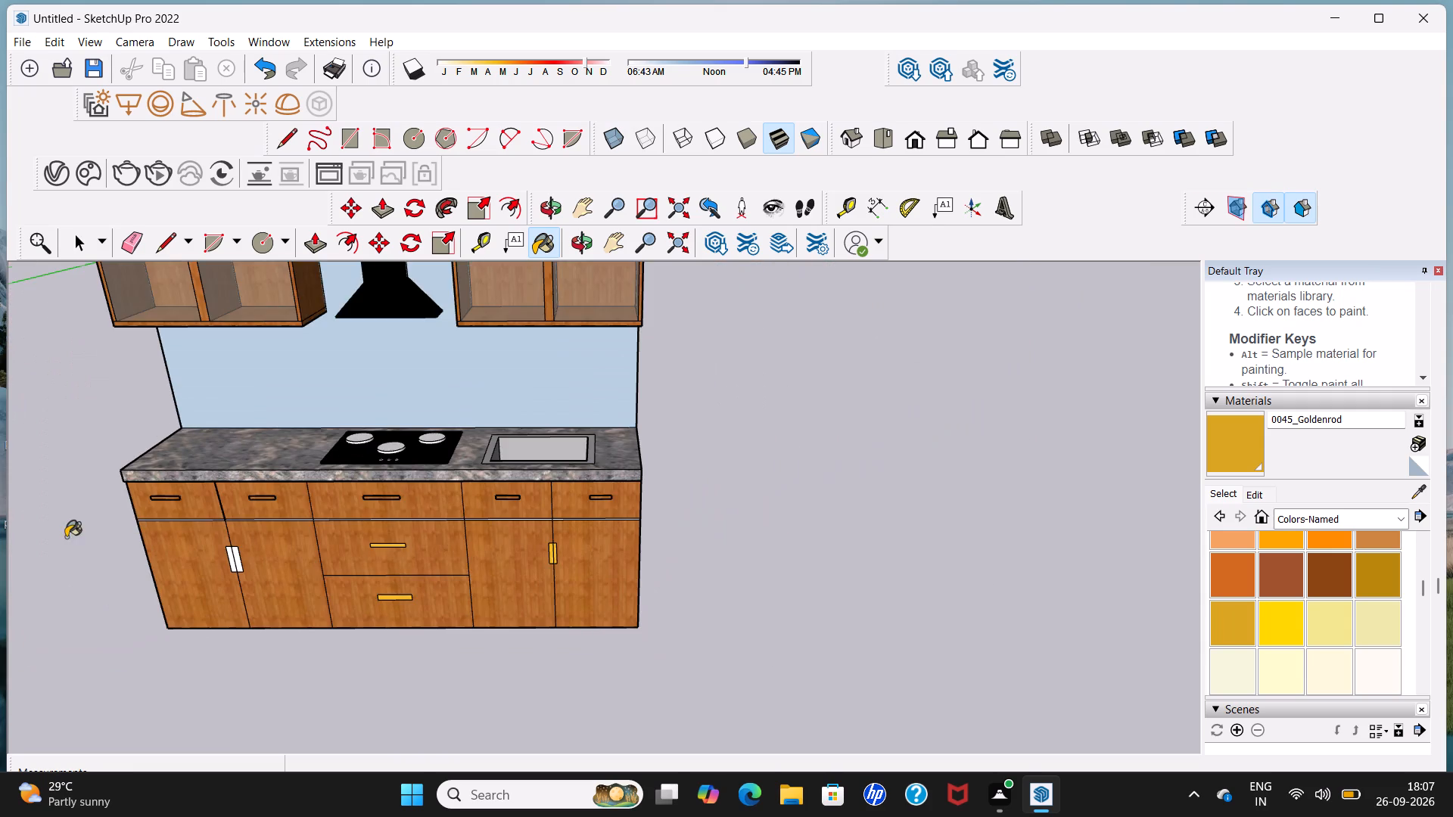
Paint the door handle halves and both drawer handles of the base cabinet farthest from the sink with 0045_Goldenrod.
scroll(66, 537, up, 5)
scroll(376, 615, up, 3)
click(372, 573)
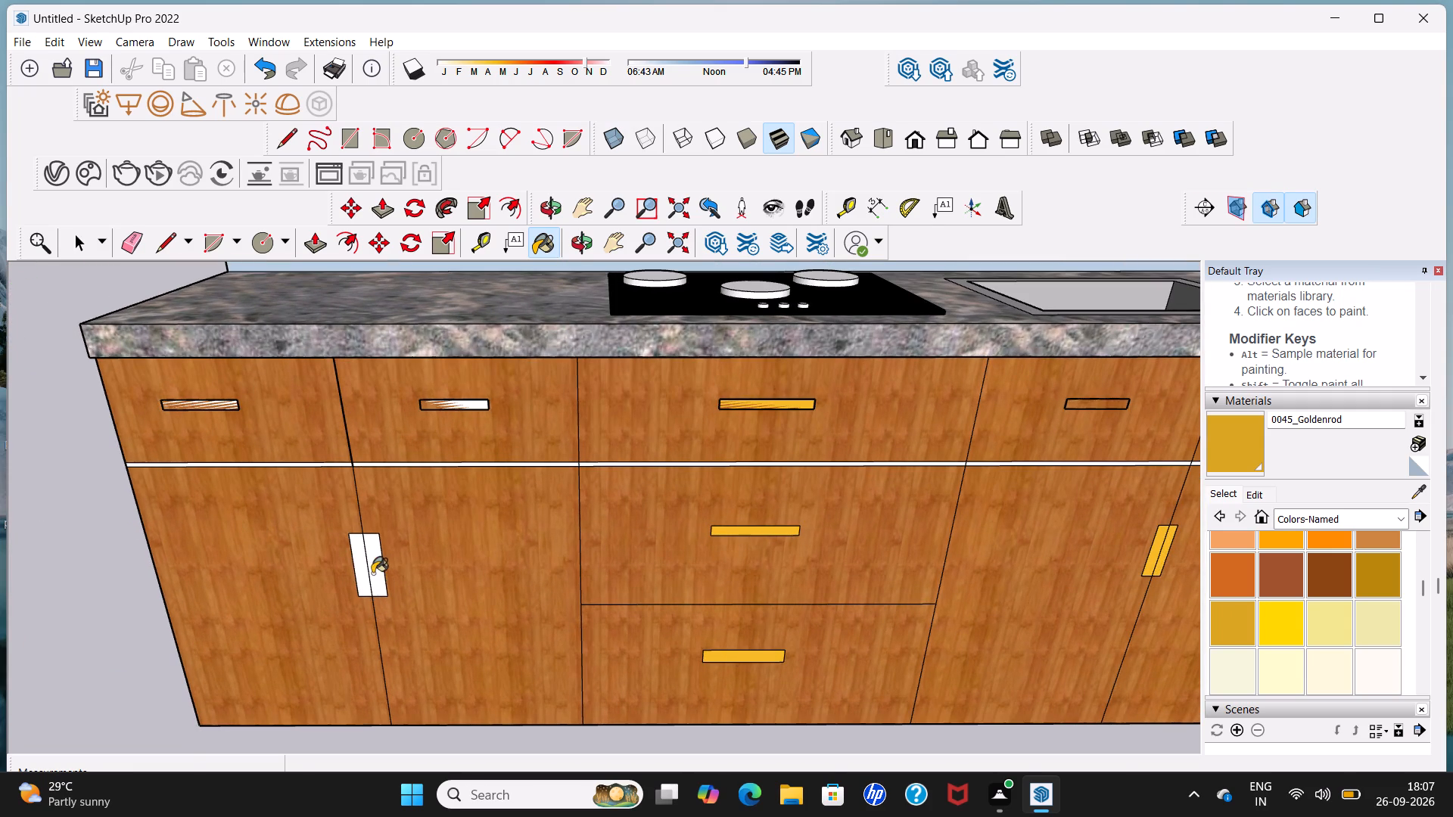
click(356, 573)
scroll(437, 399, up, 3)
click(440, 405)
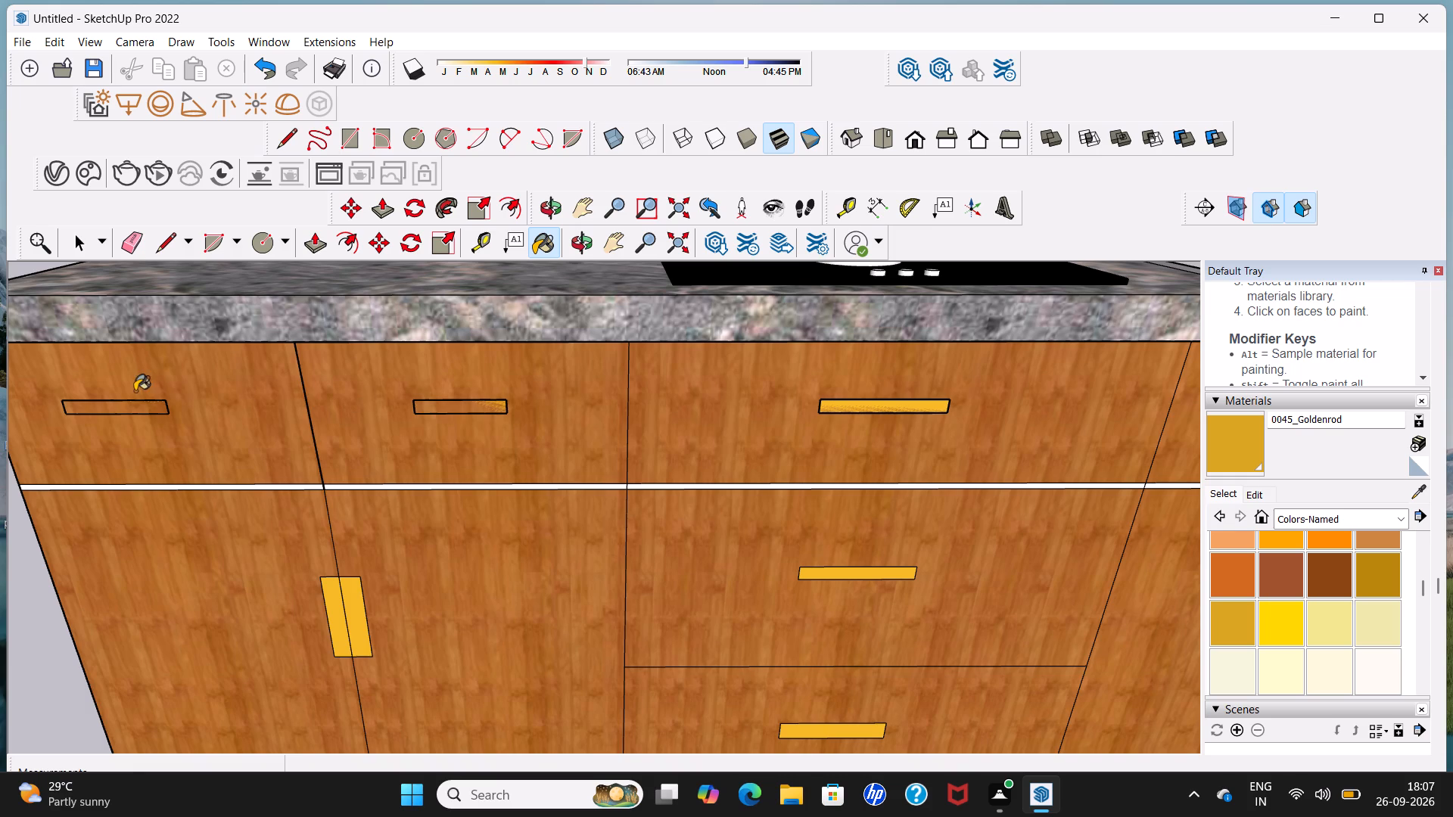
click(135, 406)
scroll(136, 408, down, 13)
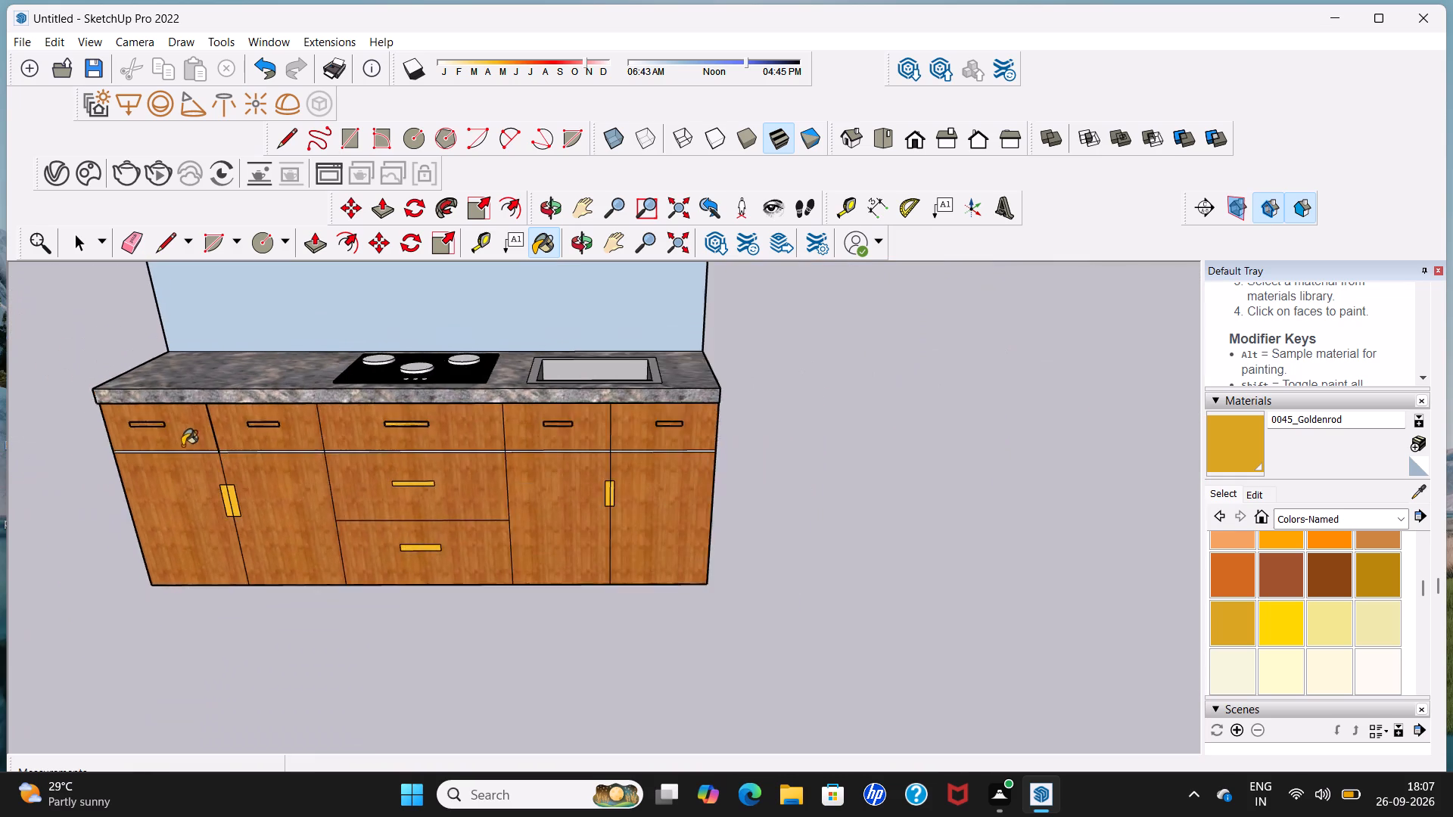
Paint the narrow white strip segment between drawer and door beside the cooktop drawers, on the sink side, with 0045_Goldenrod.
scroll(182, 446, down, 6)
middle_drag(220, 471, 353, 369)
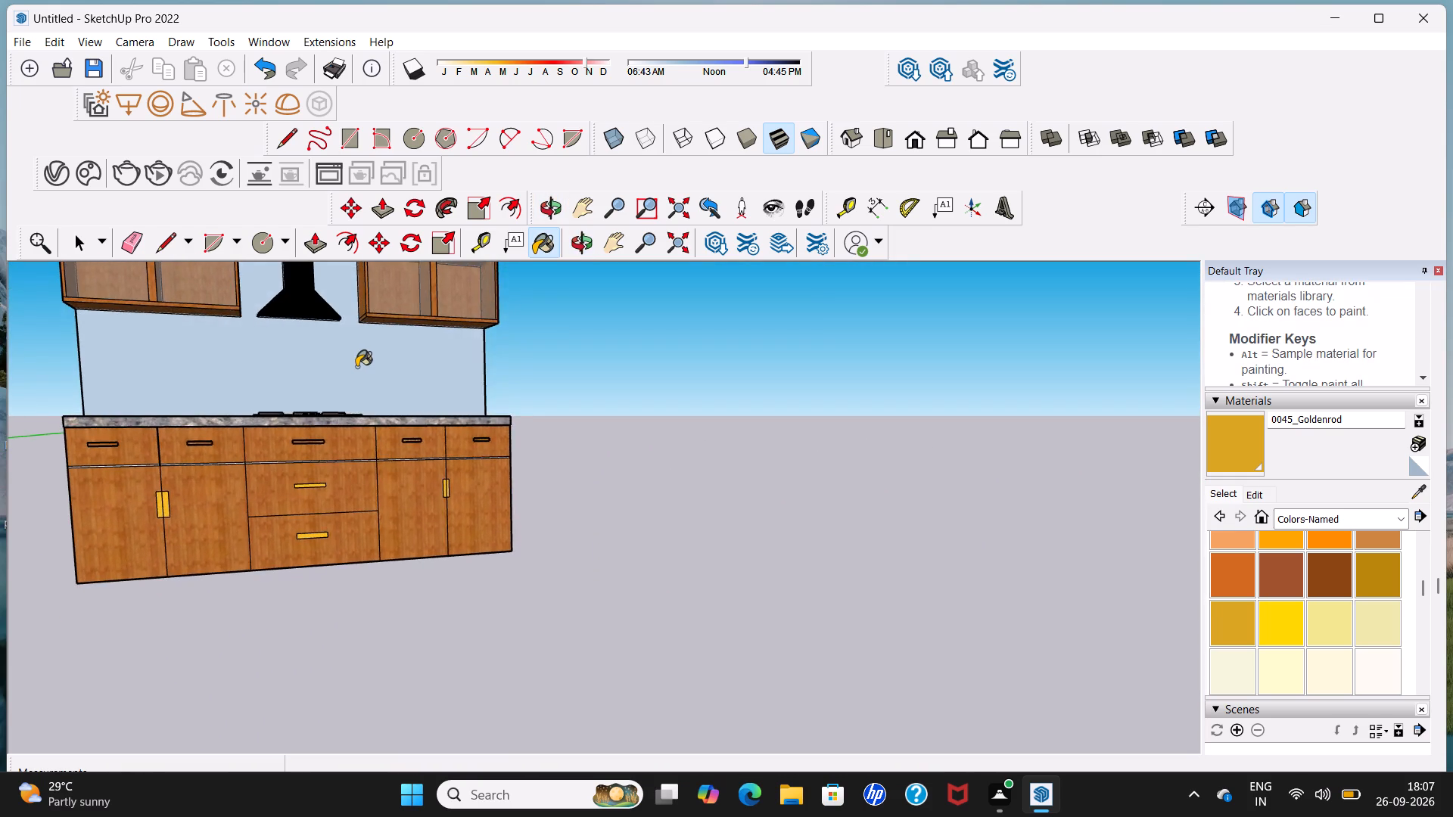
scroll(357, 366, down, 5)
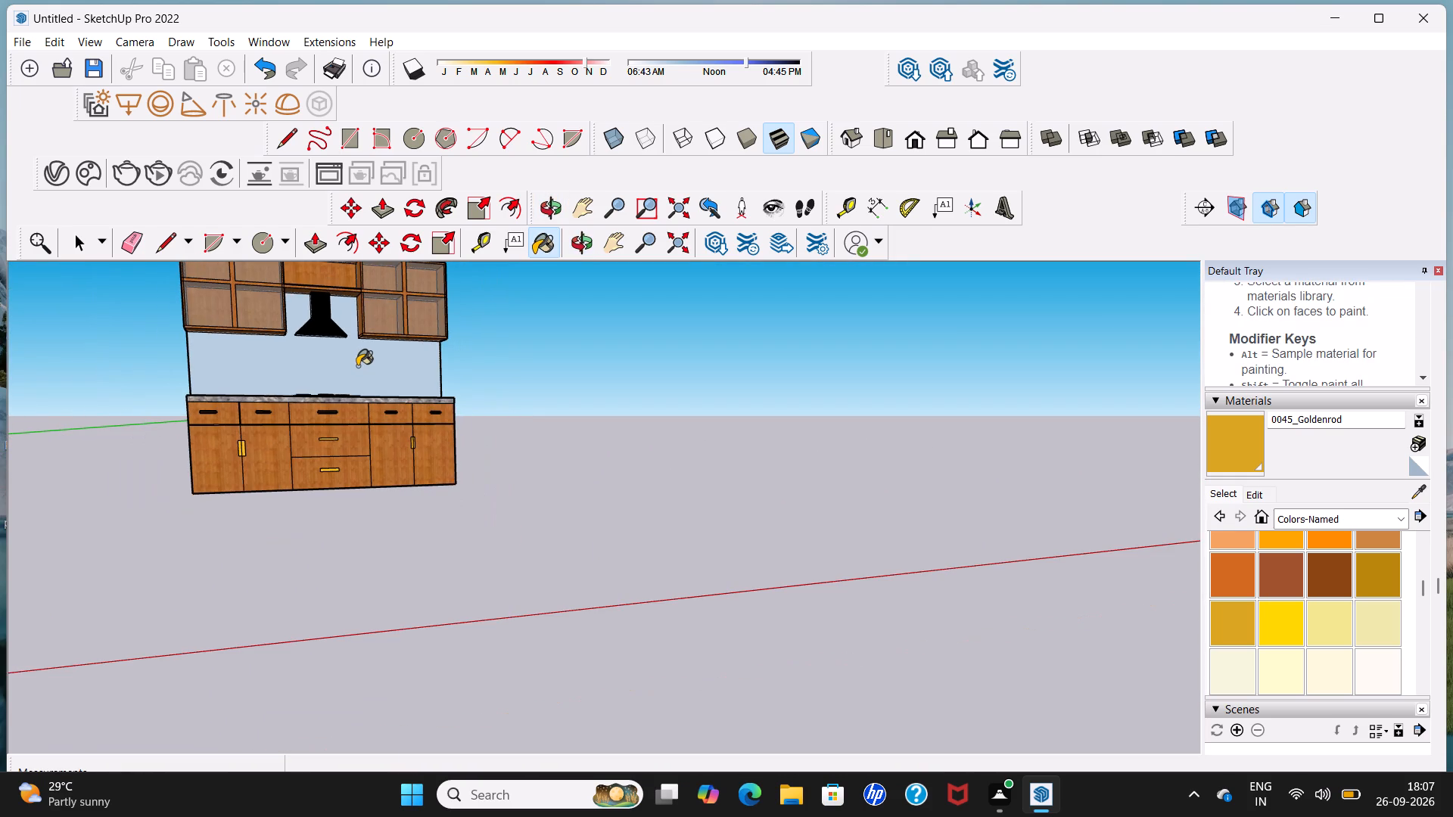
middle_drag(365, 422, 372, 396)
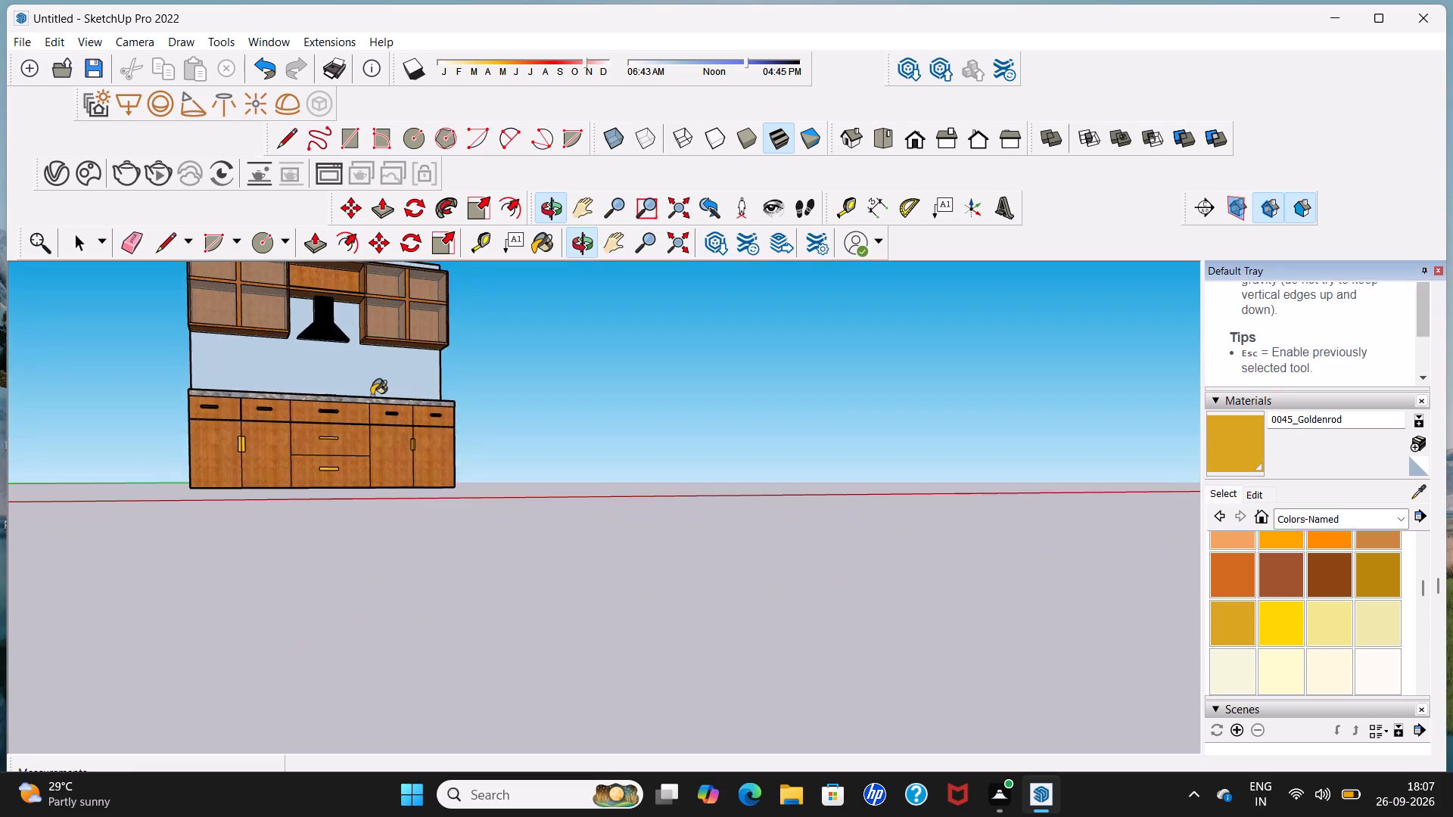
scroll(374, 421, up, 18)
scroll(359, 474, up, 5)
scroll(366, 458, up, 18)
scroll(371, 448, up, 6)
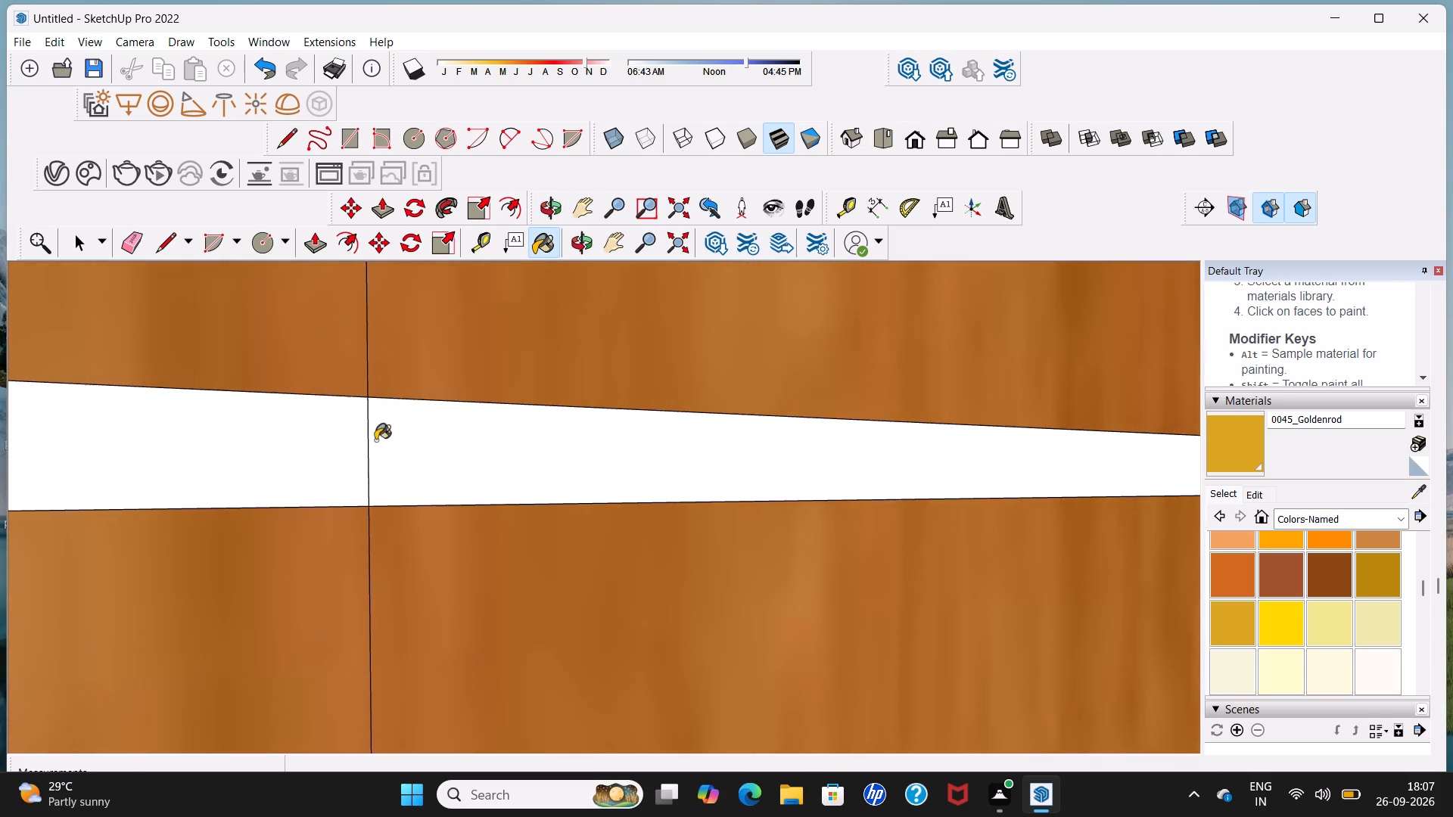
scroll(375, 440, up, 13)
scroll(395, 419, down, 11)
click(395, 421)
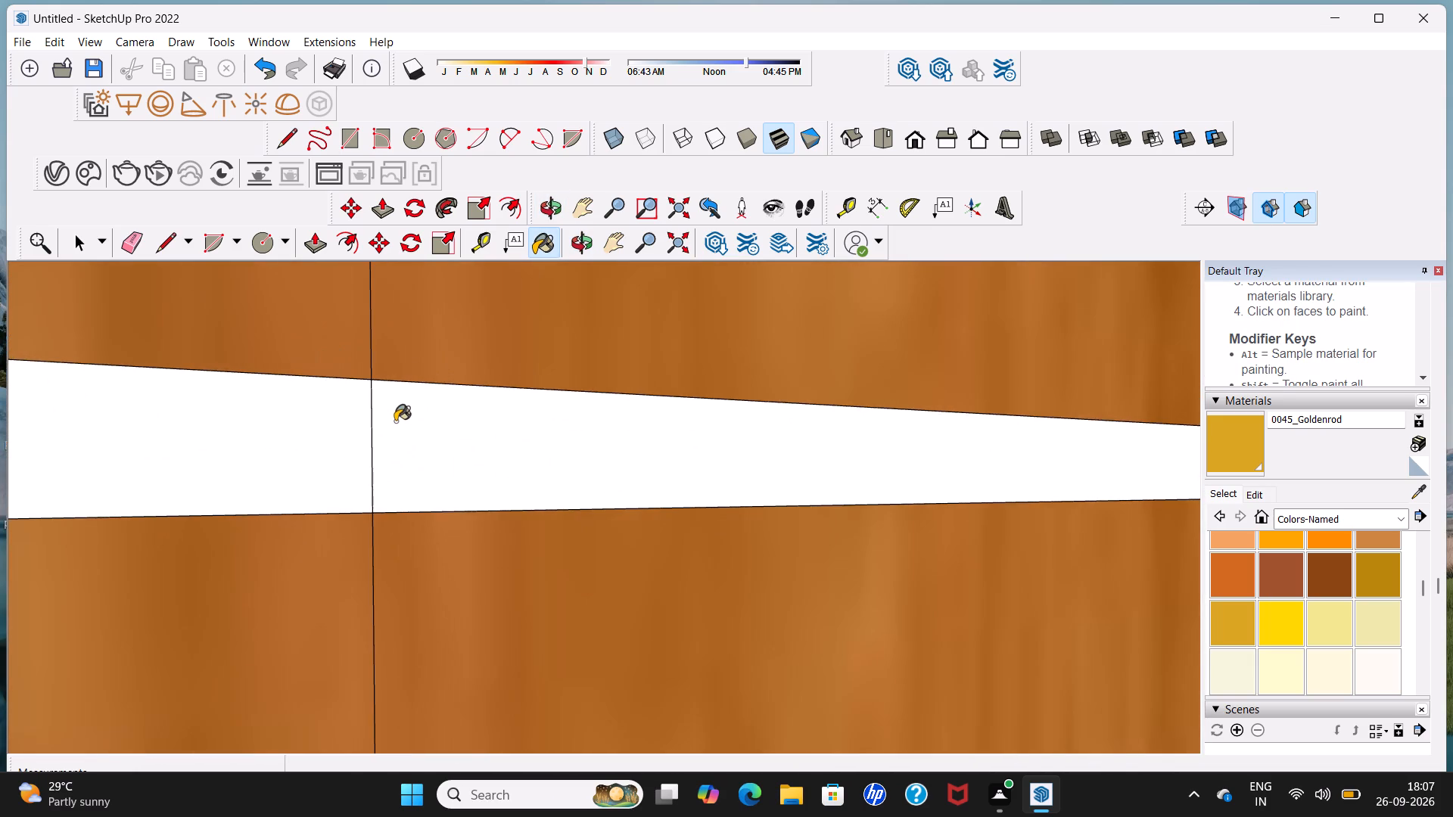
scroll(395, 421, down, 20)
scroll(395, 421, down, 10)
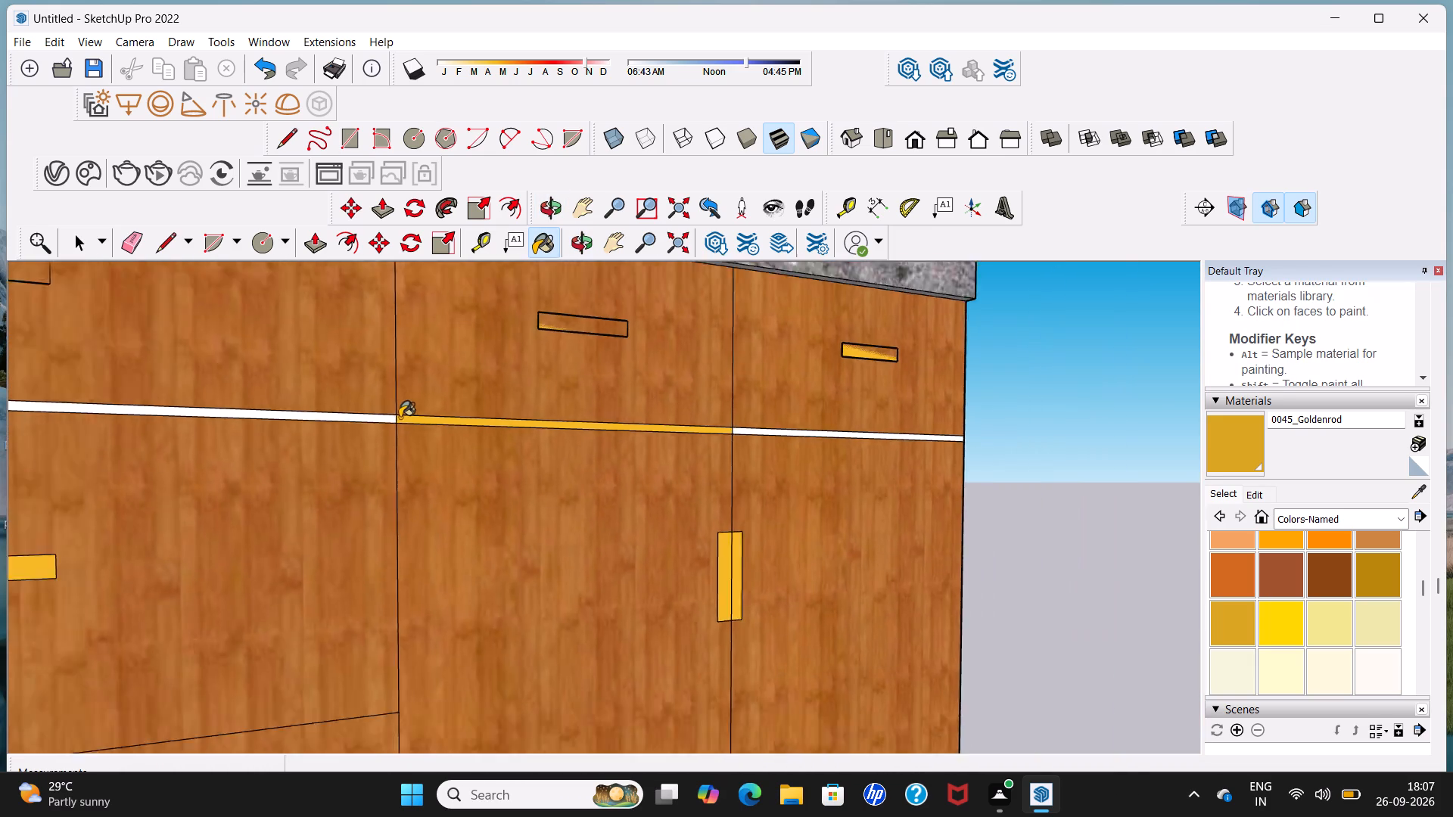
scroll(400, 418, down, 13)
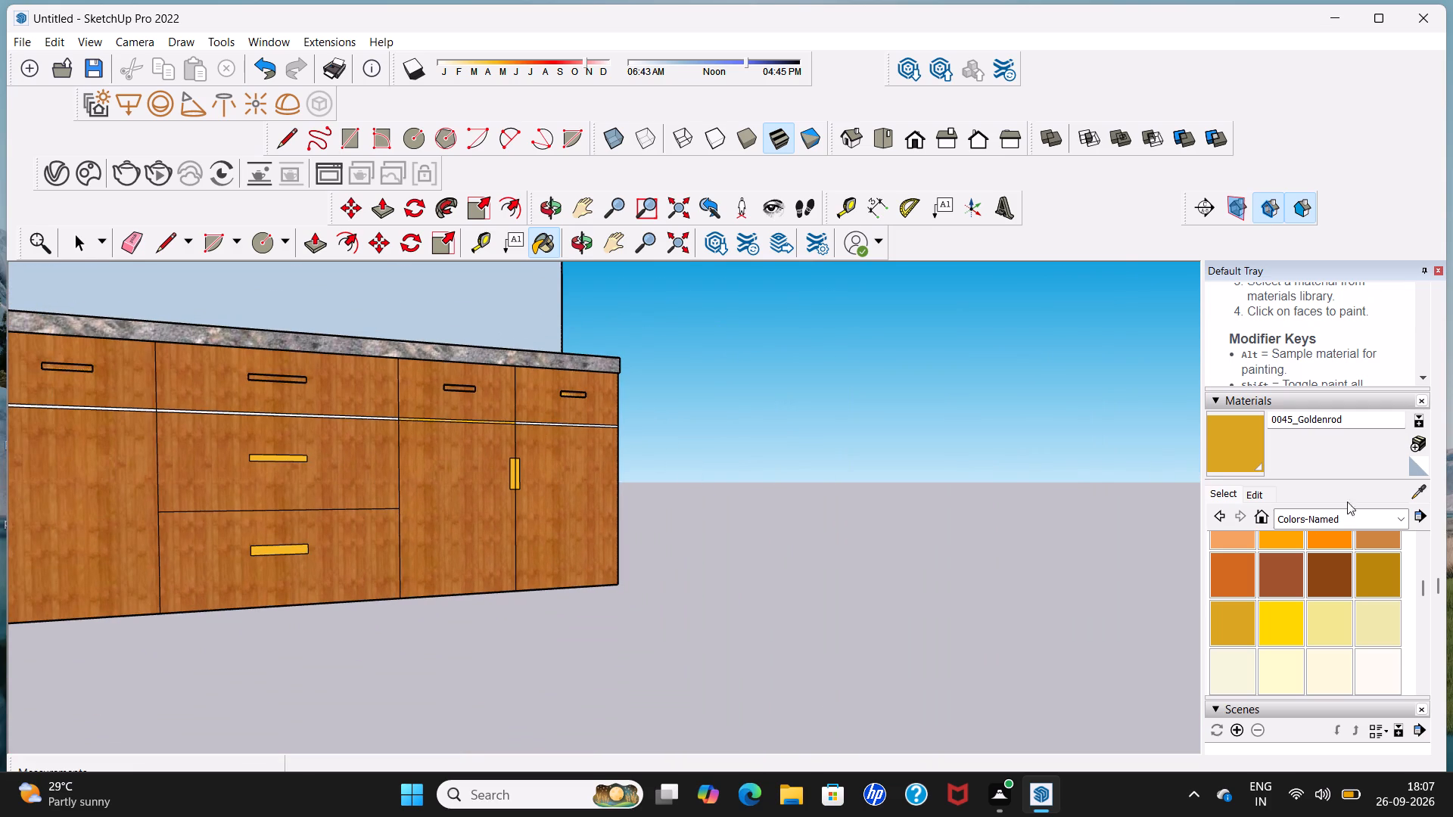
Paint both narrow strip segments between the sink-side drawers and doors with Wood Bamboo from the Wood collection.
click(1401, 517)
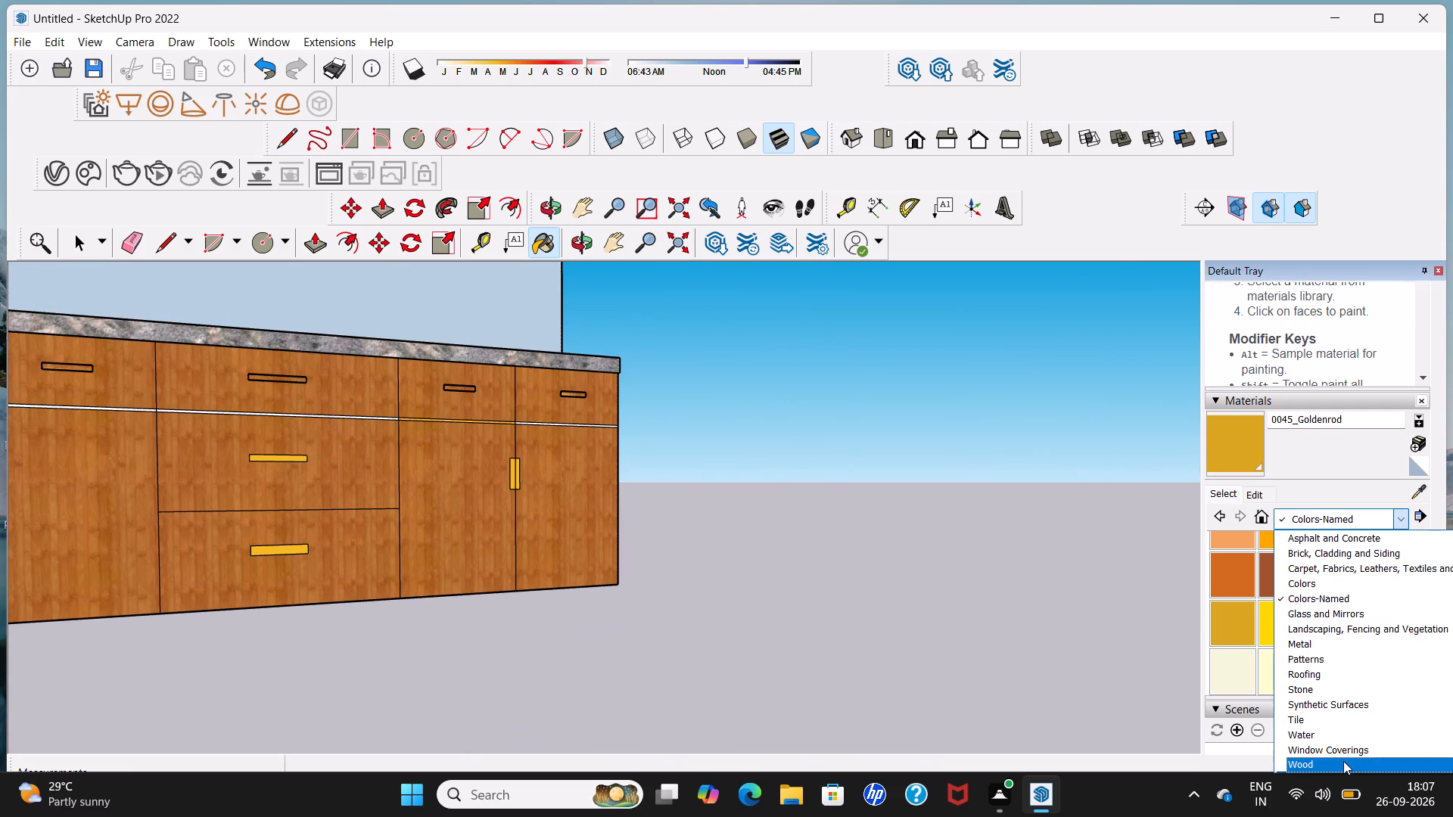
click(1343, 761)
click(1246, 561)
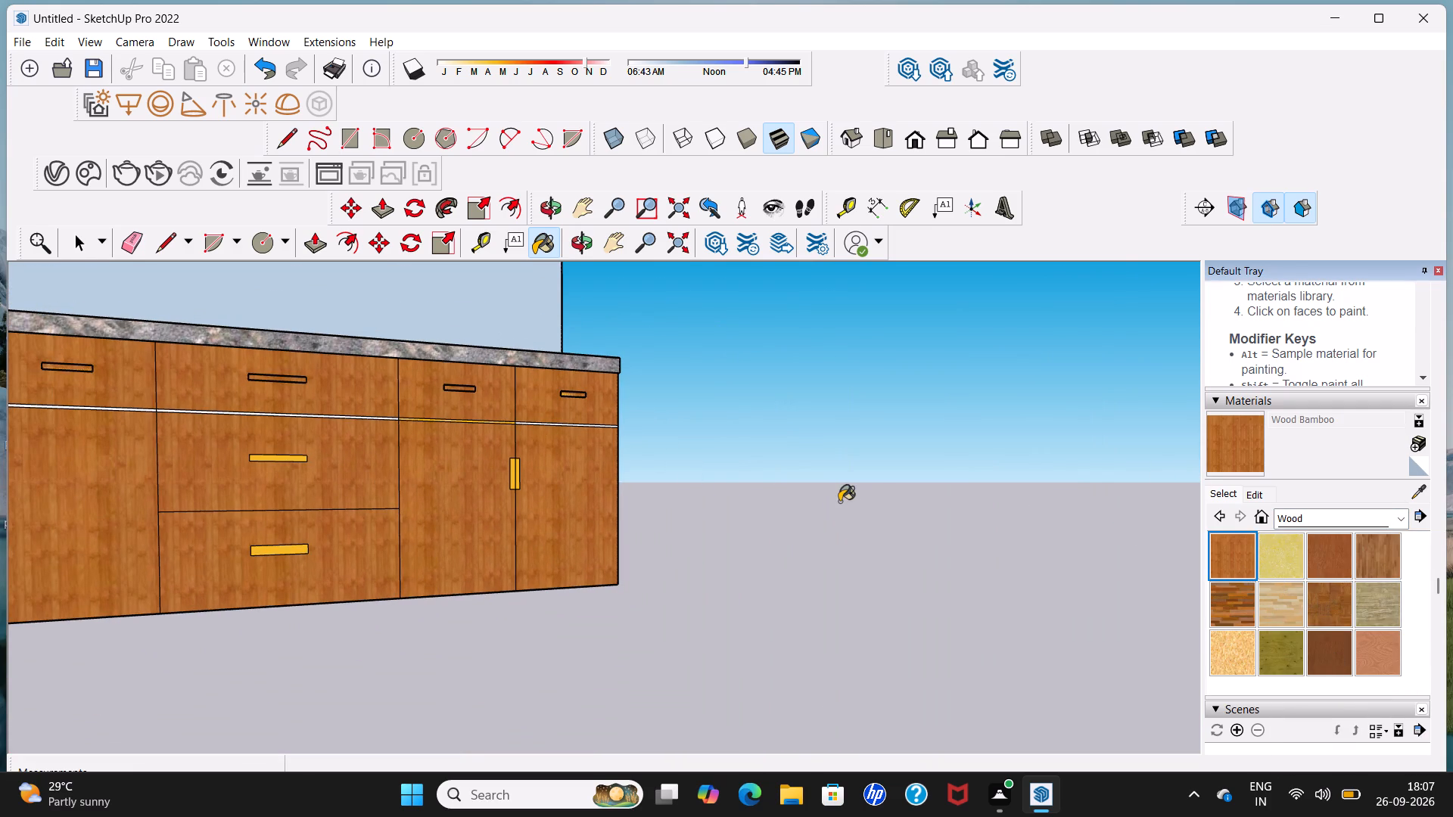
middle_drag(839, 502, 633, 508)
scroll(629, 451, up, 11)
click(654, 411)
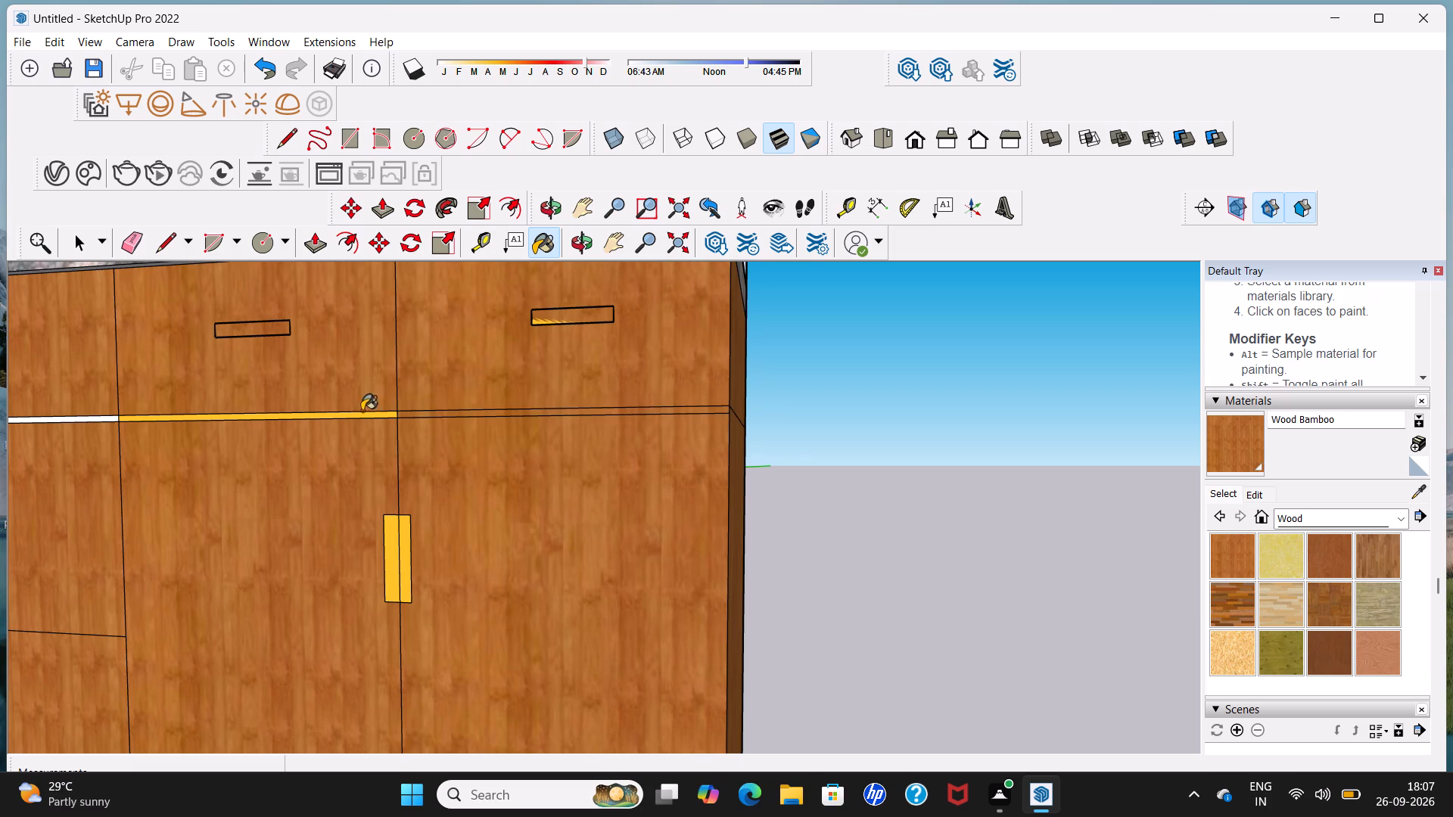
click(372, 415)
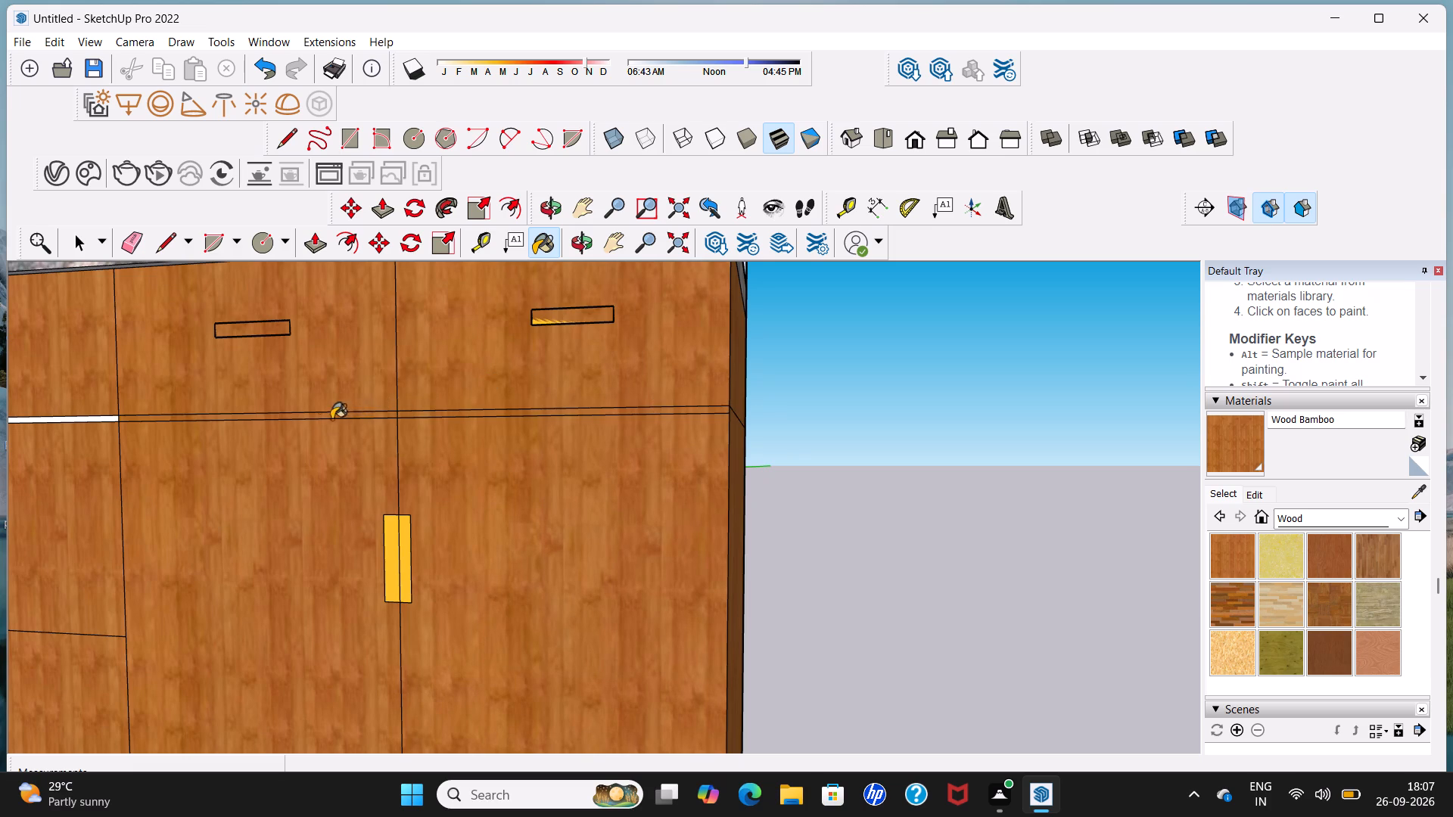
Paint the remaining white strip below the top drawers of the cooktop and far-end base cabinets with Wood Bamboo.
scroll(314, 408, down, 11)
scroll(175, 382, up, 5)
scroll(205, 444, up, 3)
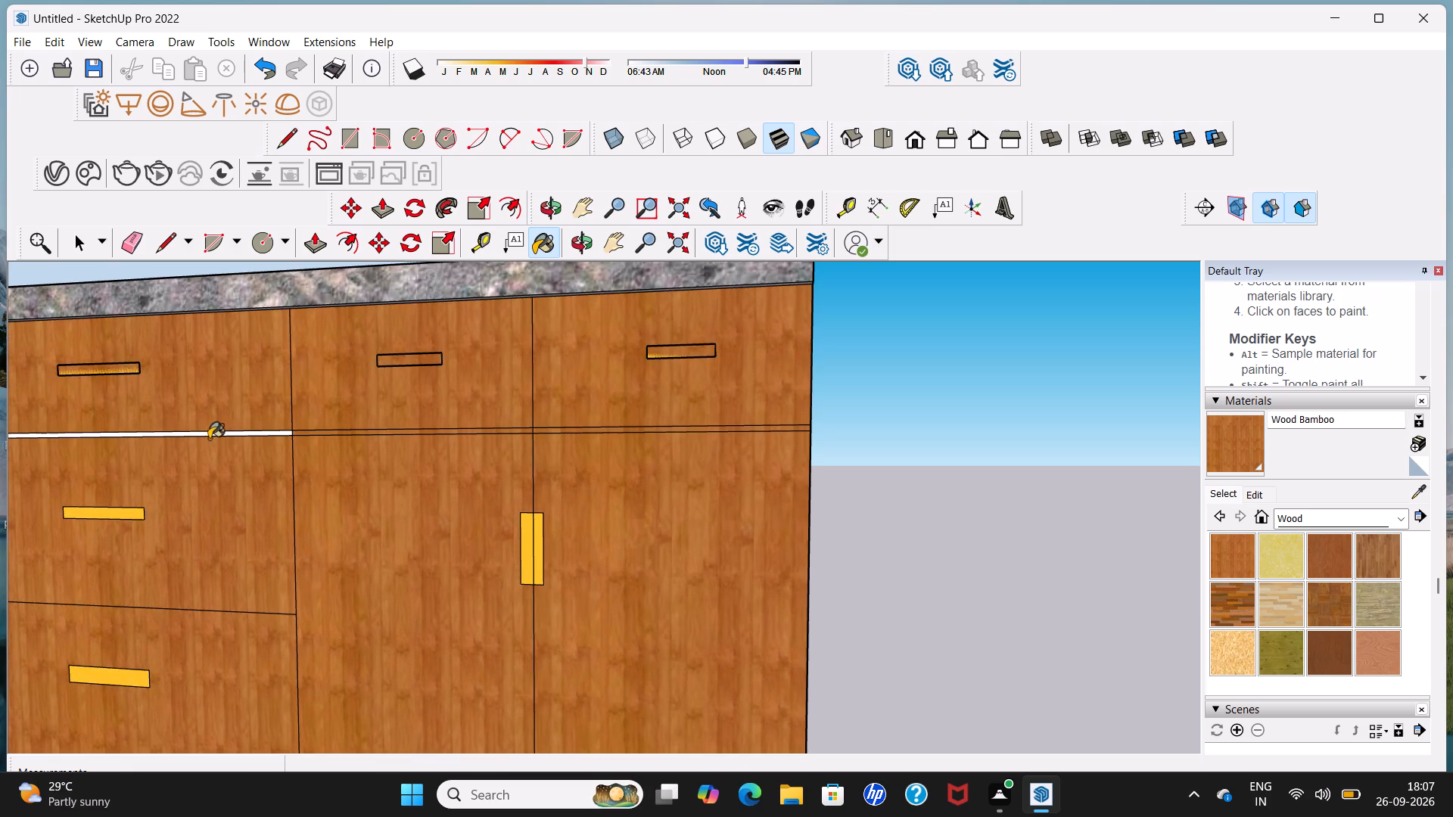
scroll(213, 434, up, 4)
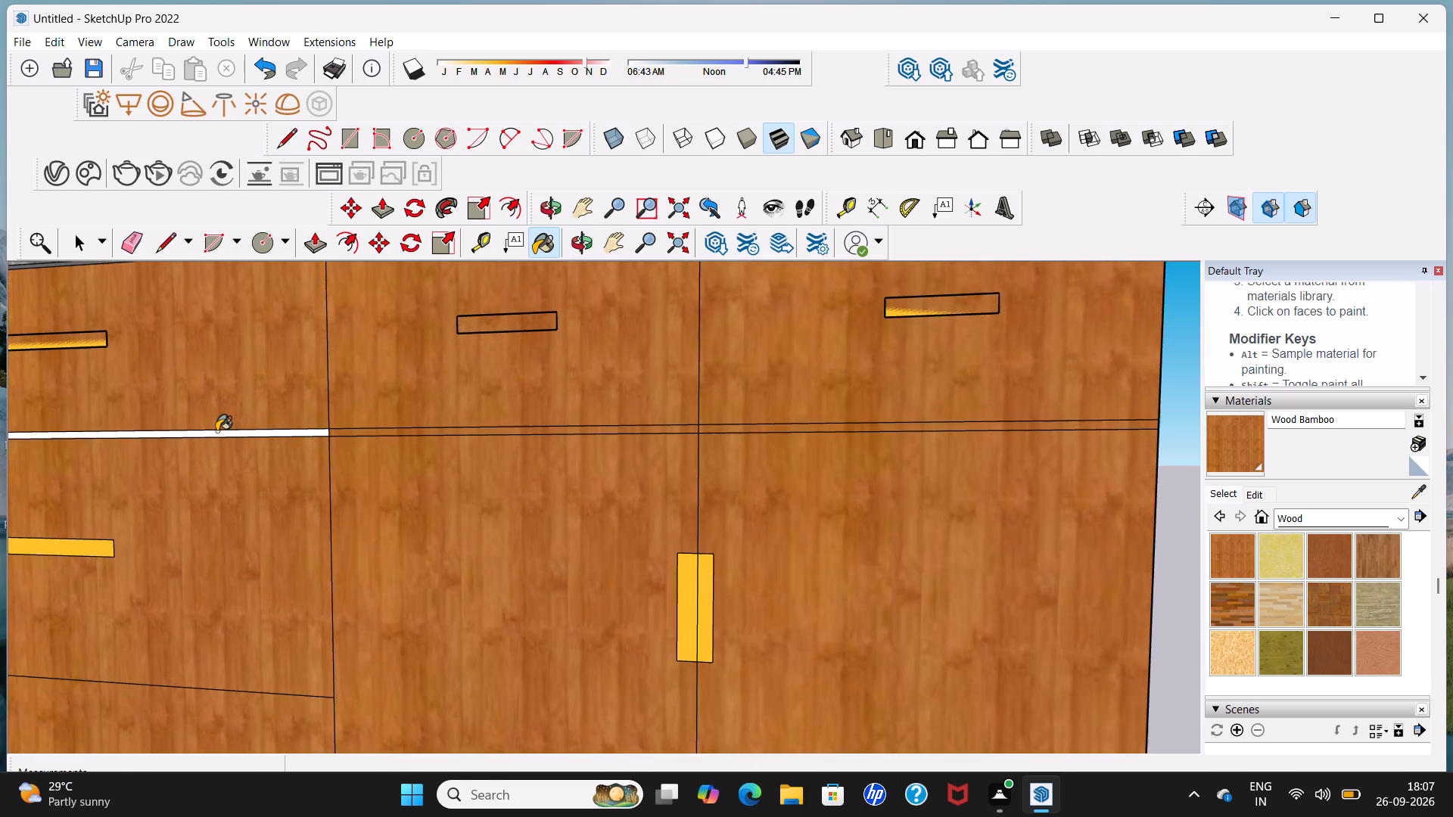
click(216, 431)
scroll(220, 427, down, 14)
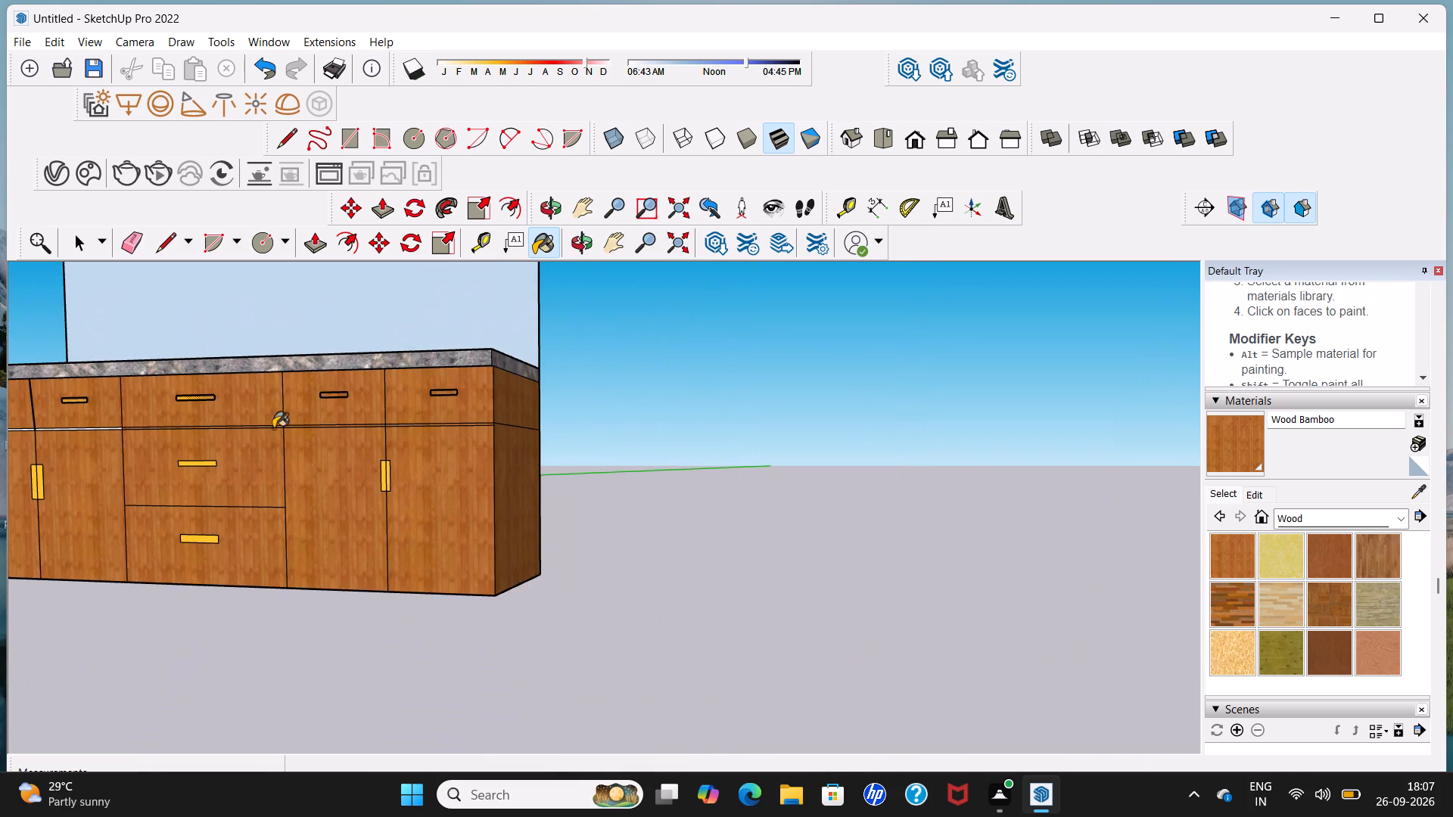
shift+middle_drag(219, 433, 430, 429)
scroll(303, 413, up, 5)
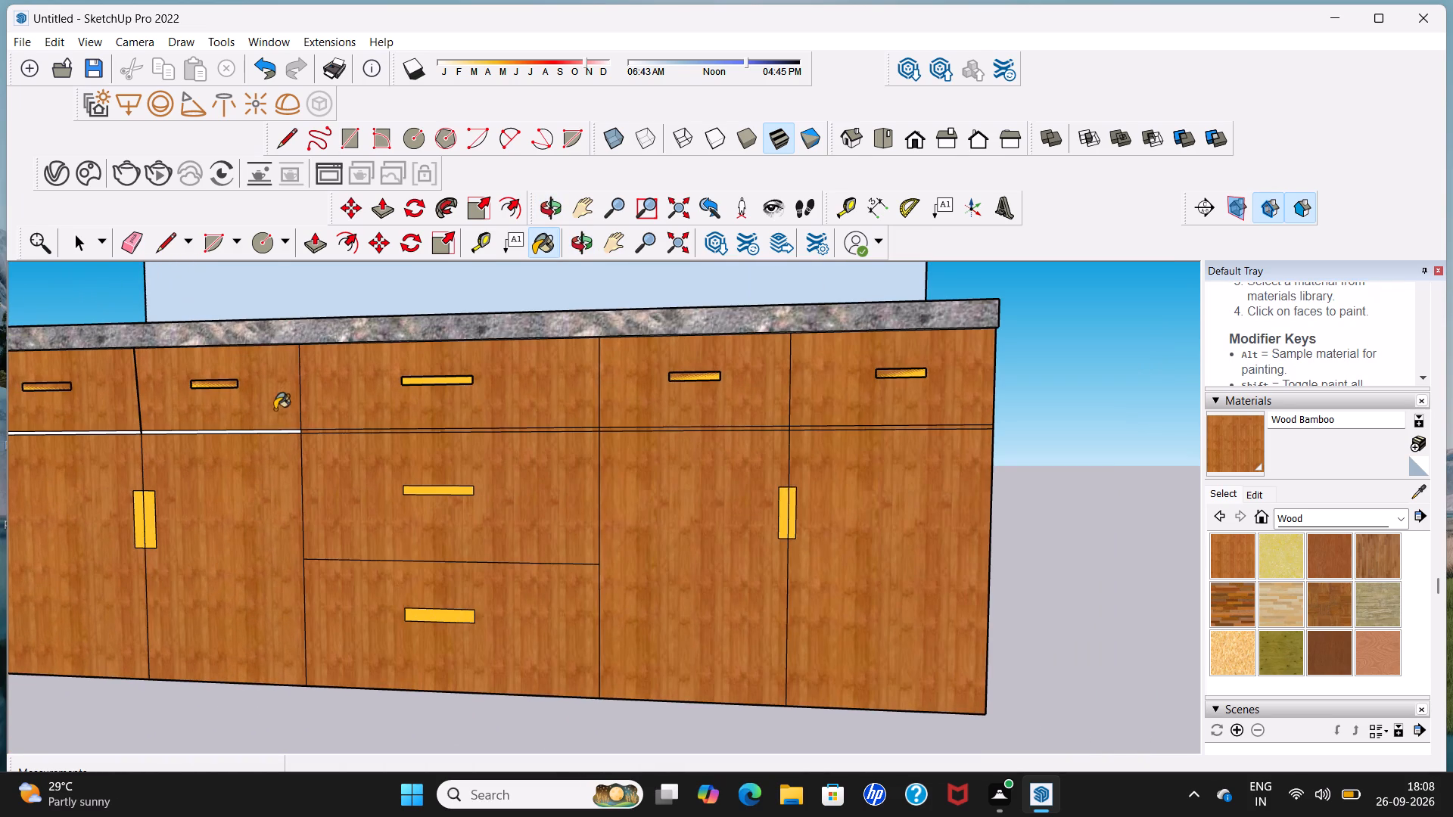
scroll(278, 433, up, 6)
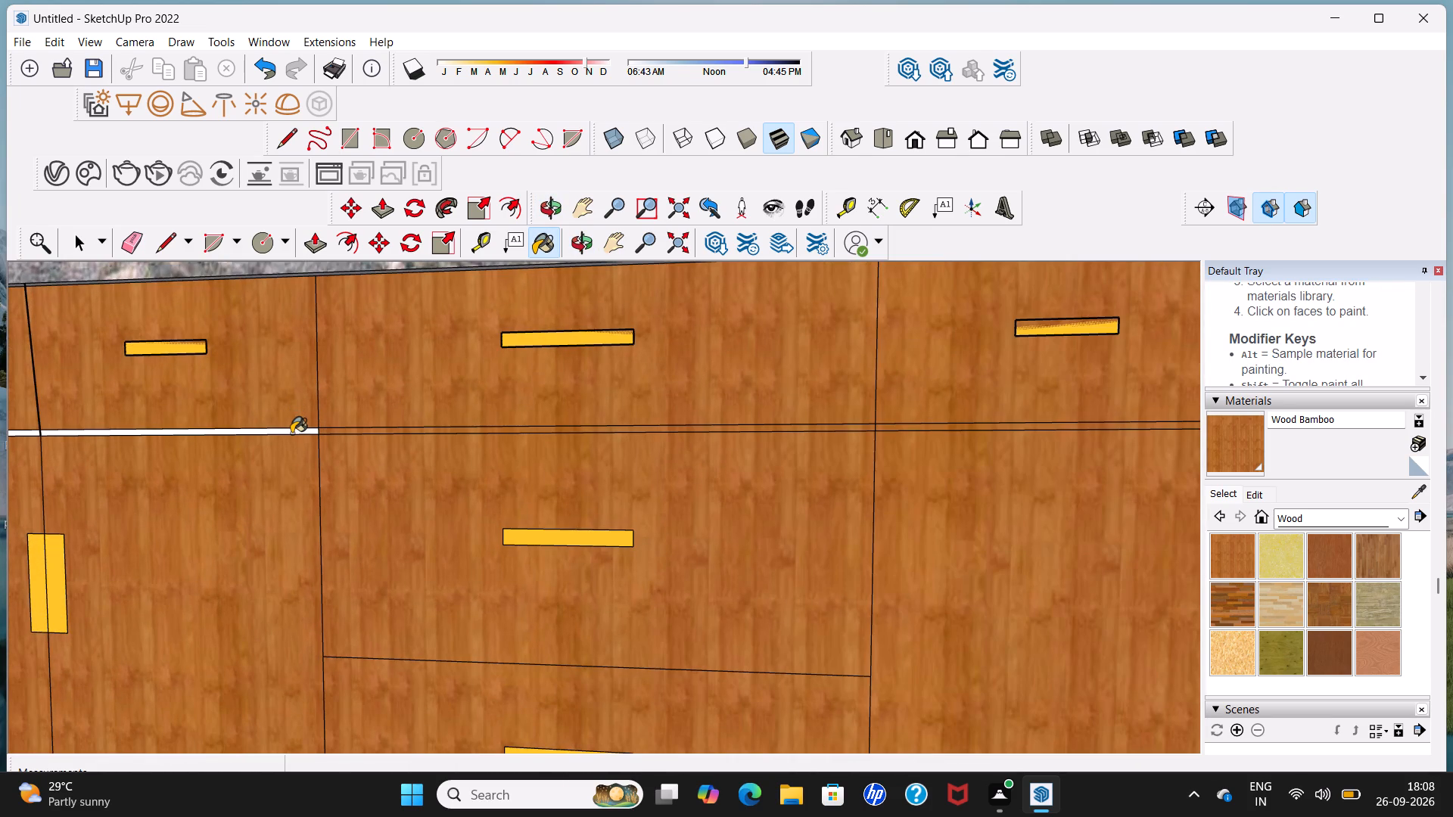
click(291, 433)
click(295, 430)
scroll(296, 429, down, 12)
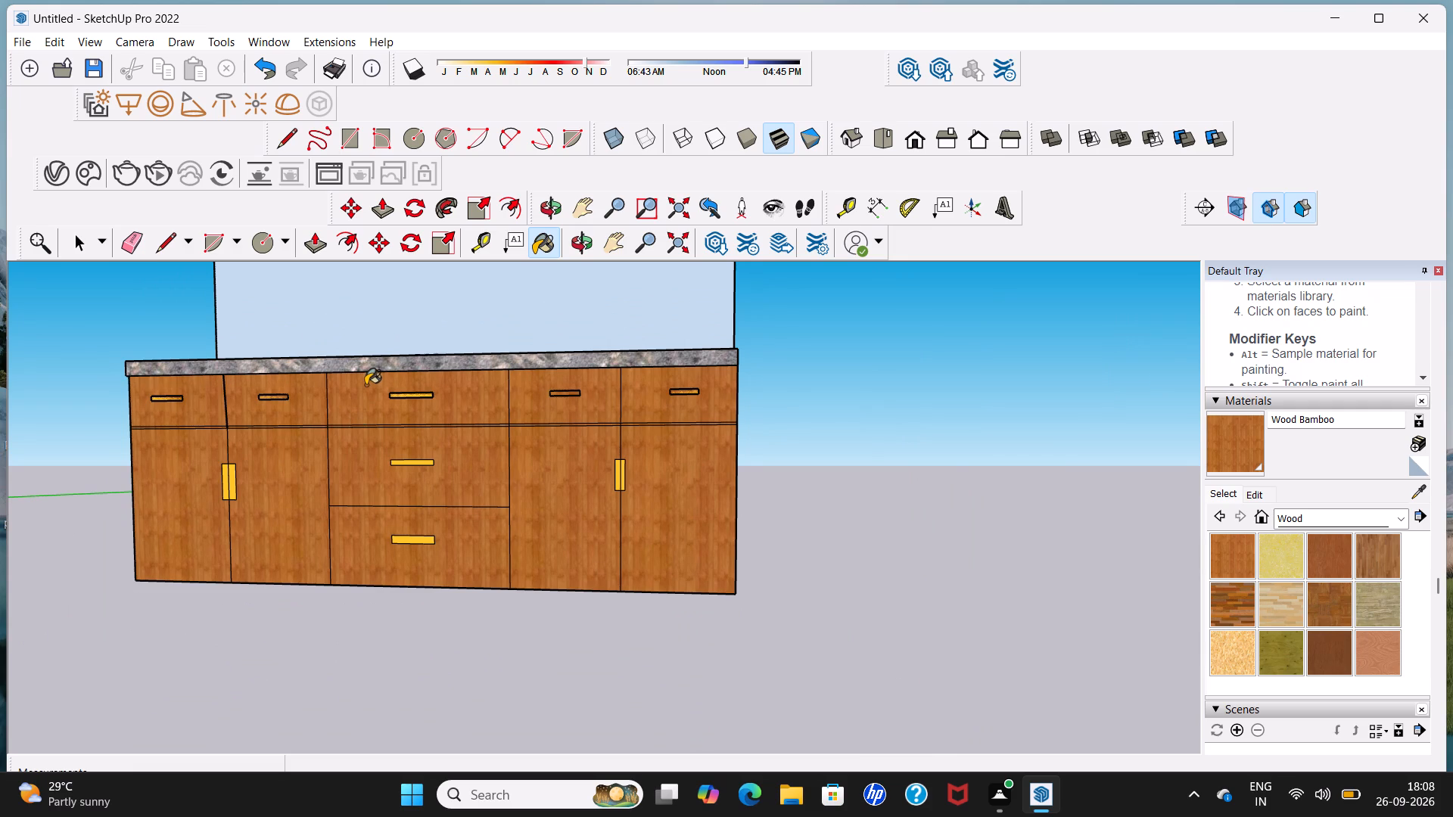
Paint the backsplash wall panel between the base and wall cabinets with 0129_WhiteSmoke from the Colors-Named collection.
scroll(366, 385, down, 5)
middle_drag(369, 385, 387, 495)
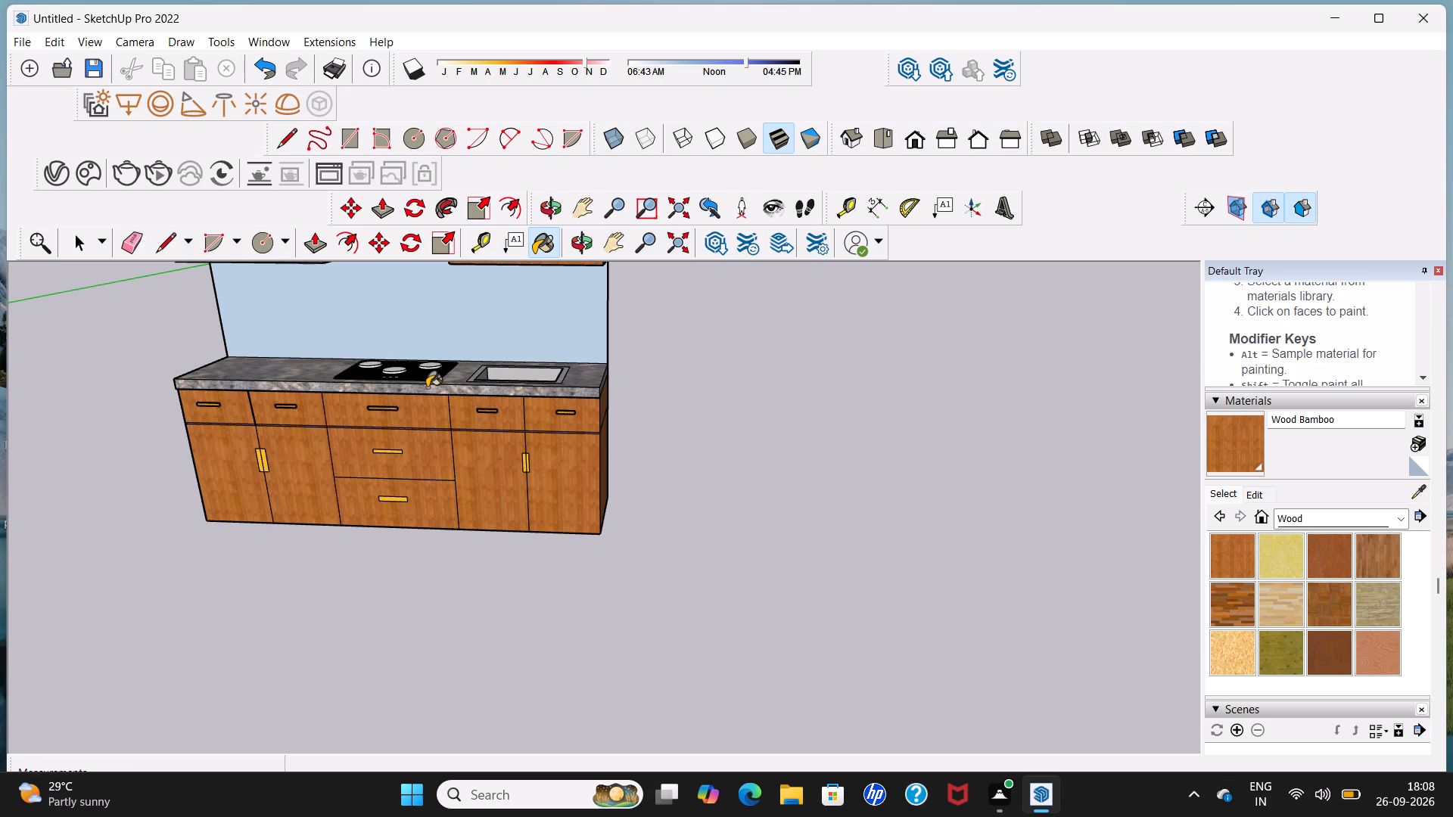
key(space)
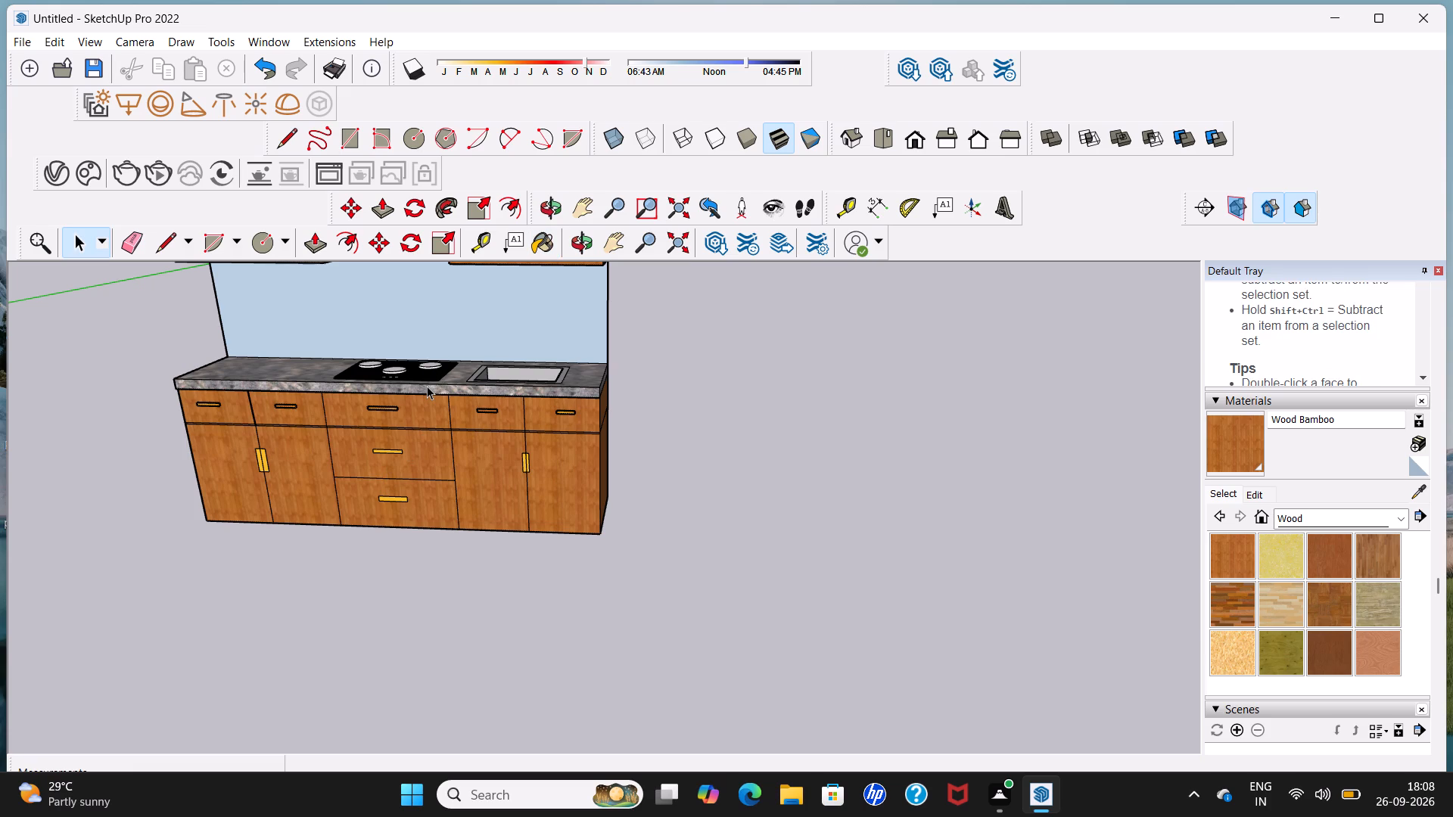
scroll(427, 386, down, 7)
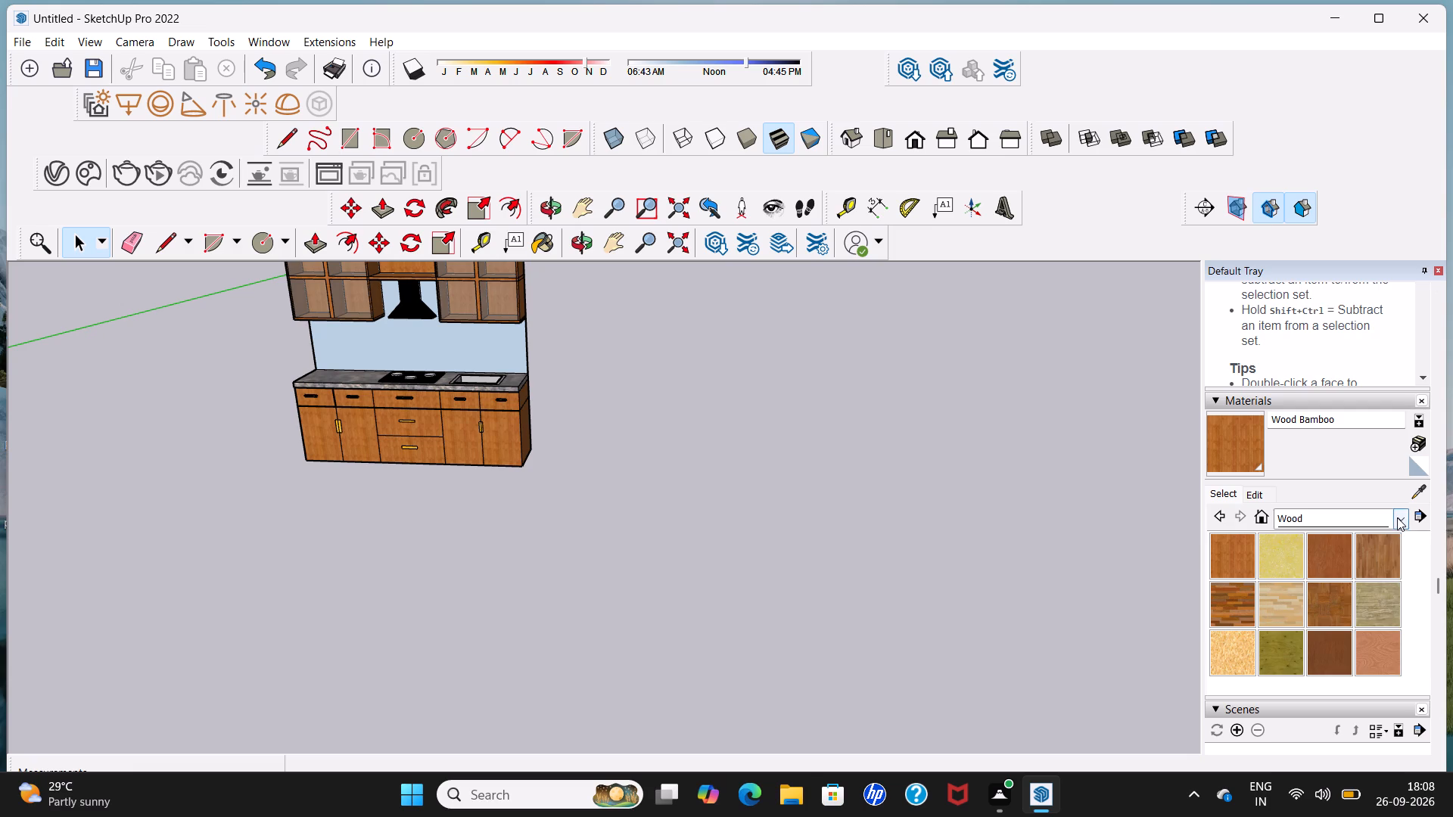
click(1397, 517)
click(1343, 599)
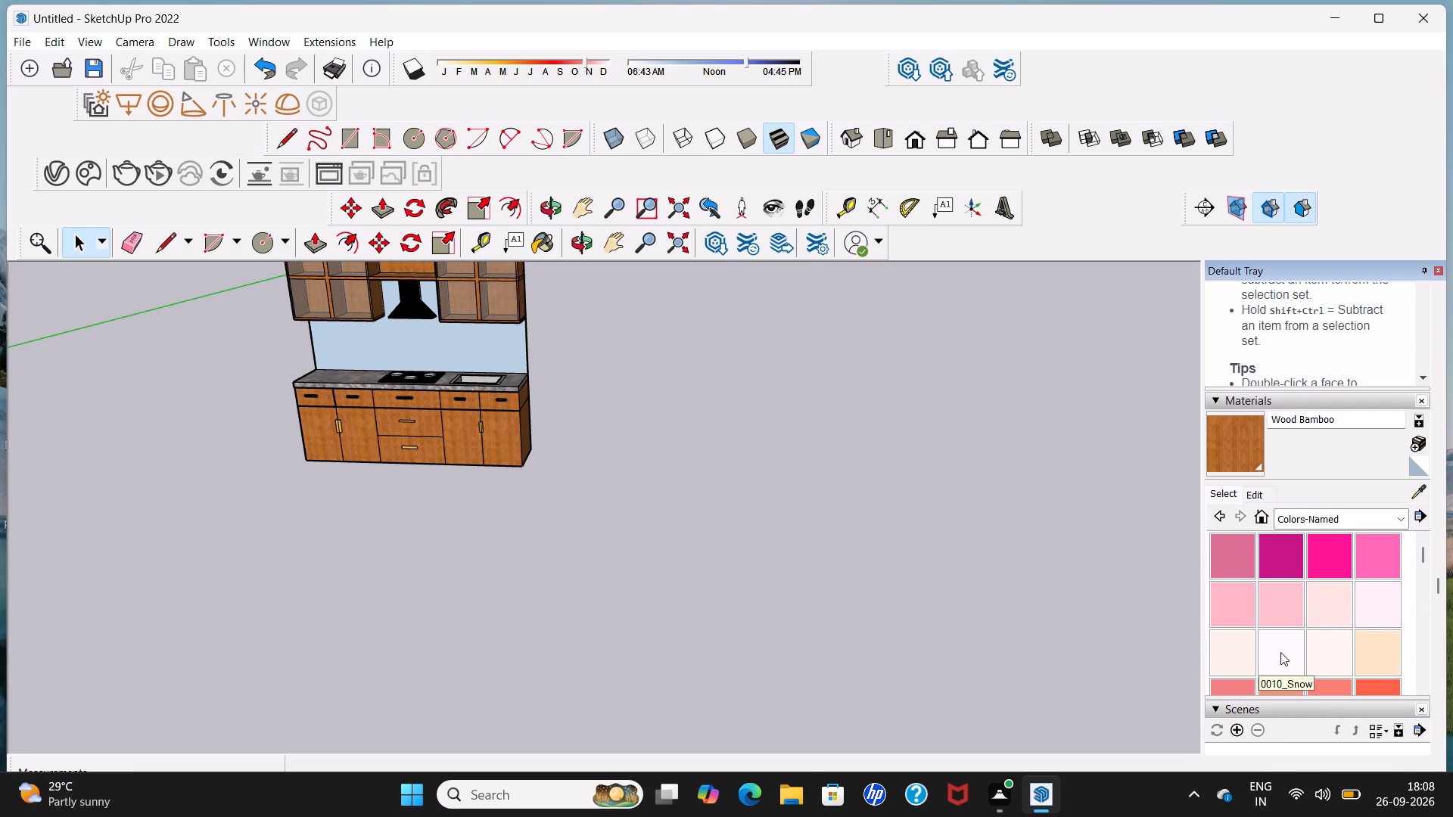
scroll(1279, 643, down, 14)
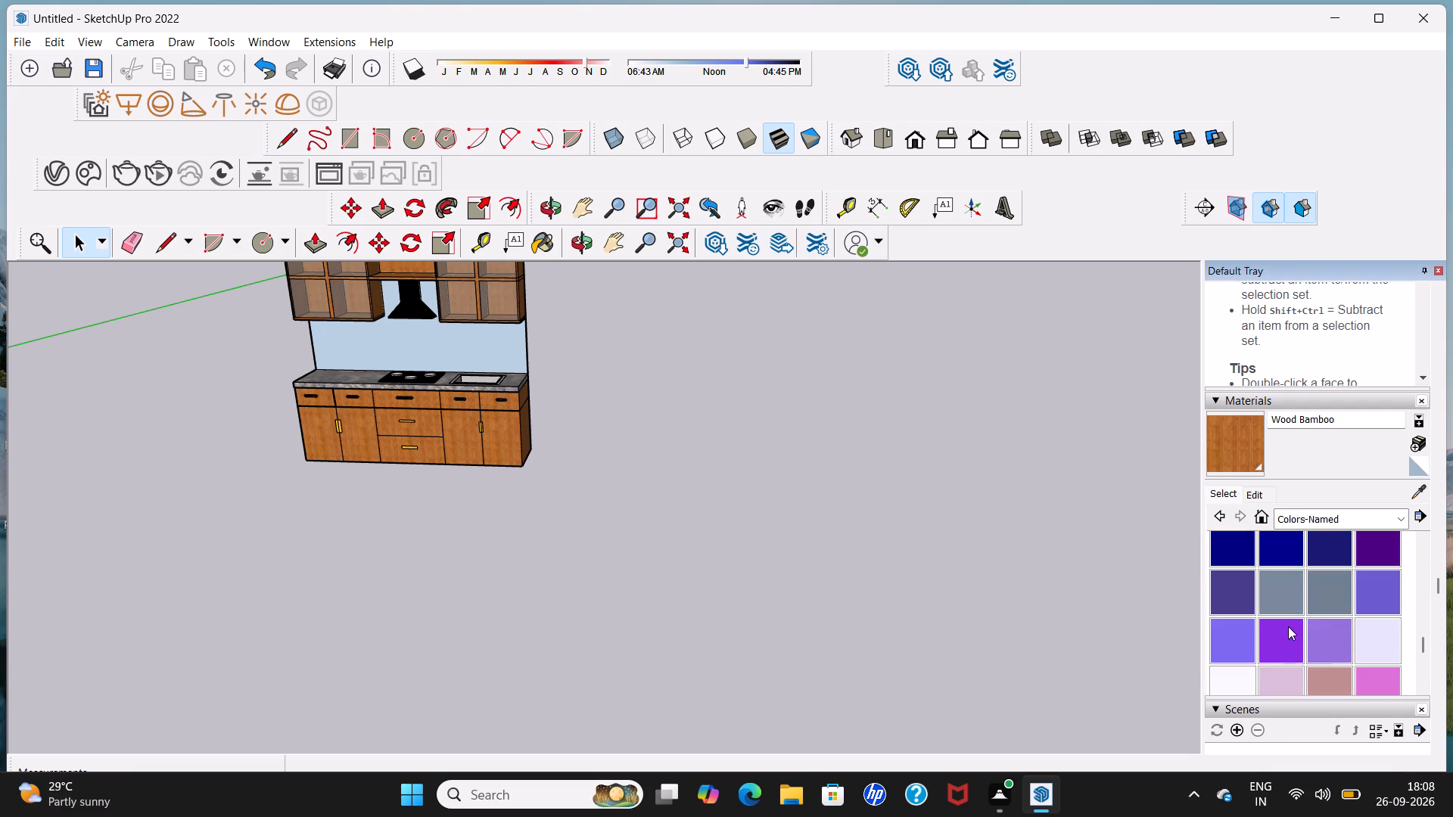
scroll(1288, 626, down, 3)
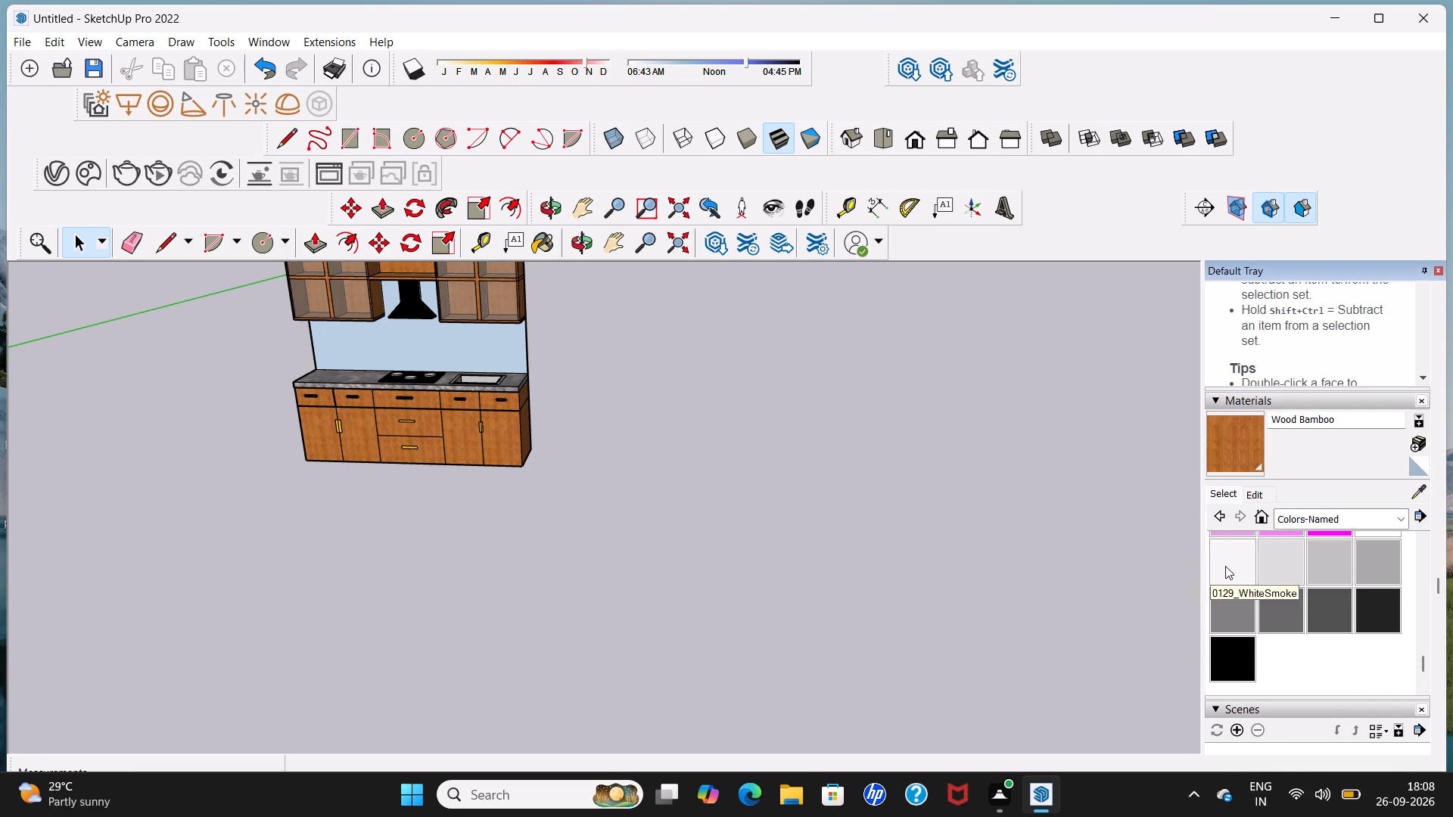
click(1225, 566)
scroll(496, 343, up, 3)
click(495, 345)
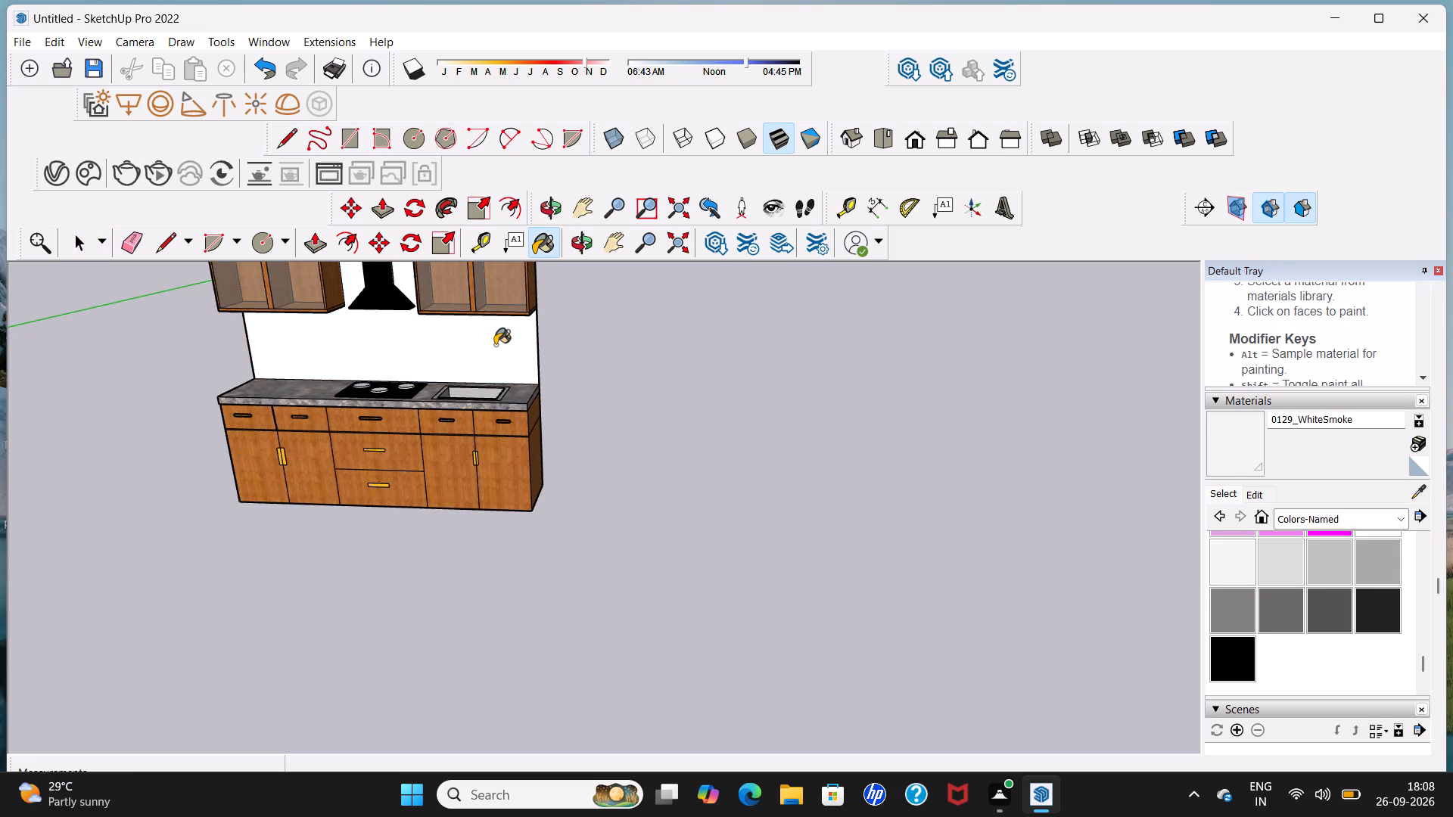
Examine the whole painted kitchen unit from a distance and from the front.
scroll(495, 340, down, 12)
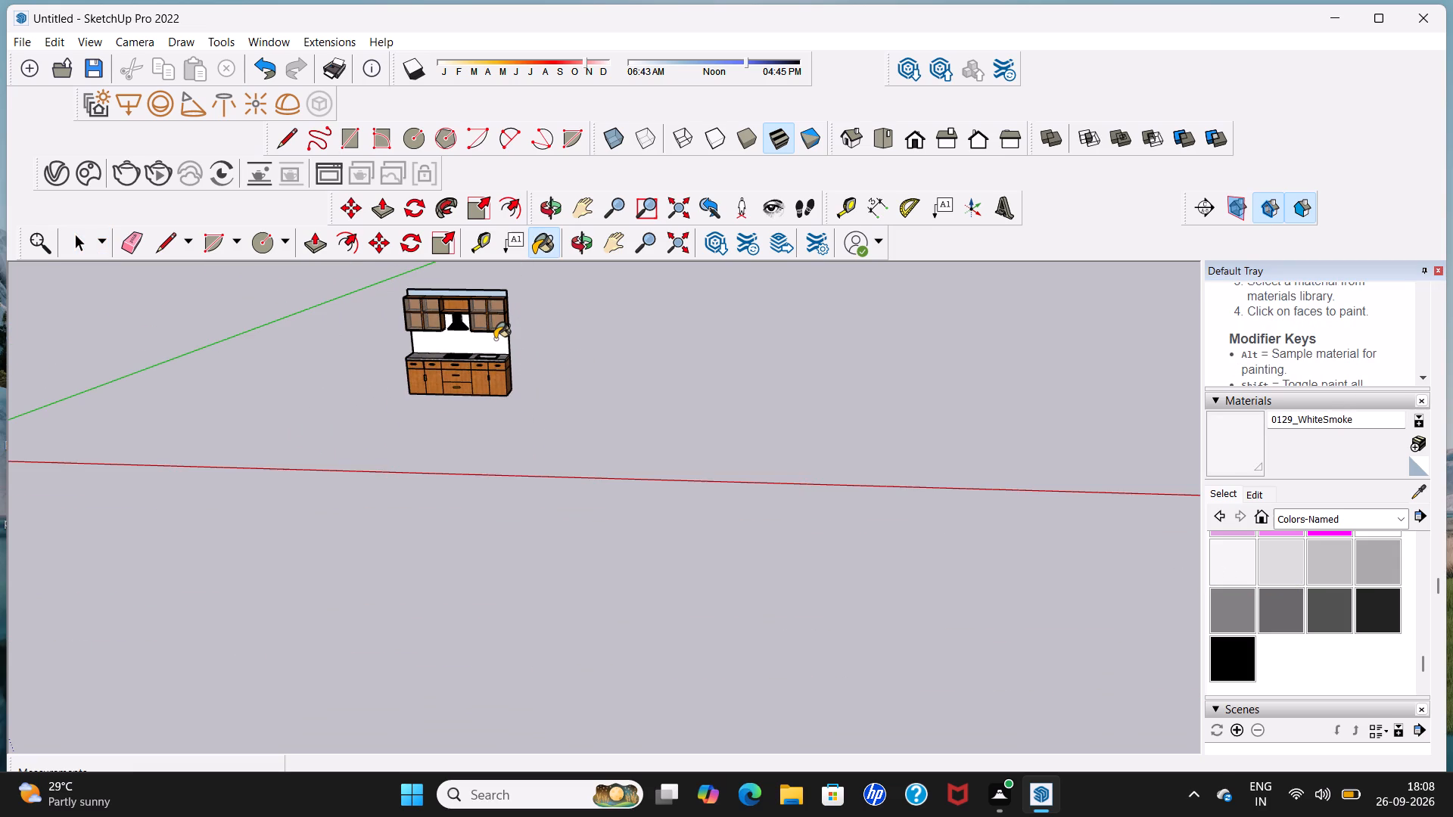
scroll(496, 339, up, 1)
middle_drag(496, 339, 536, 280)
scroll(484, 368, up, 5)
scroll(482, 364, down, 6)
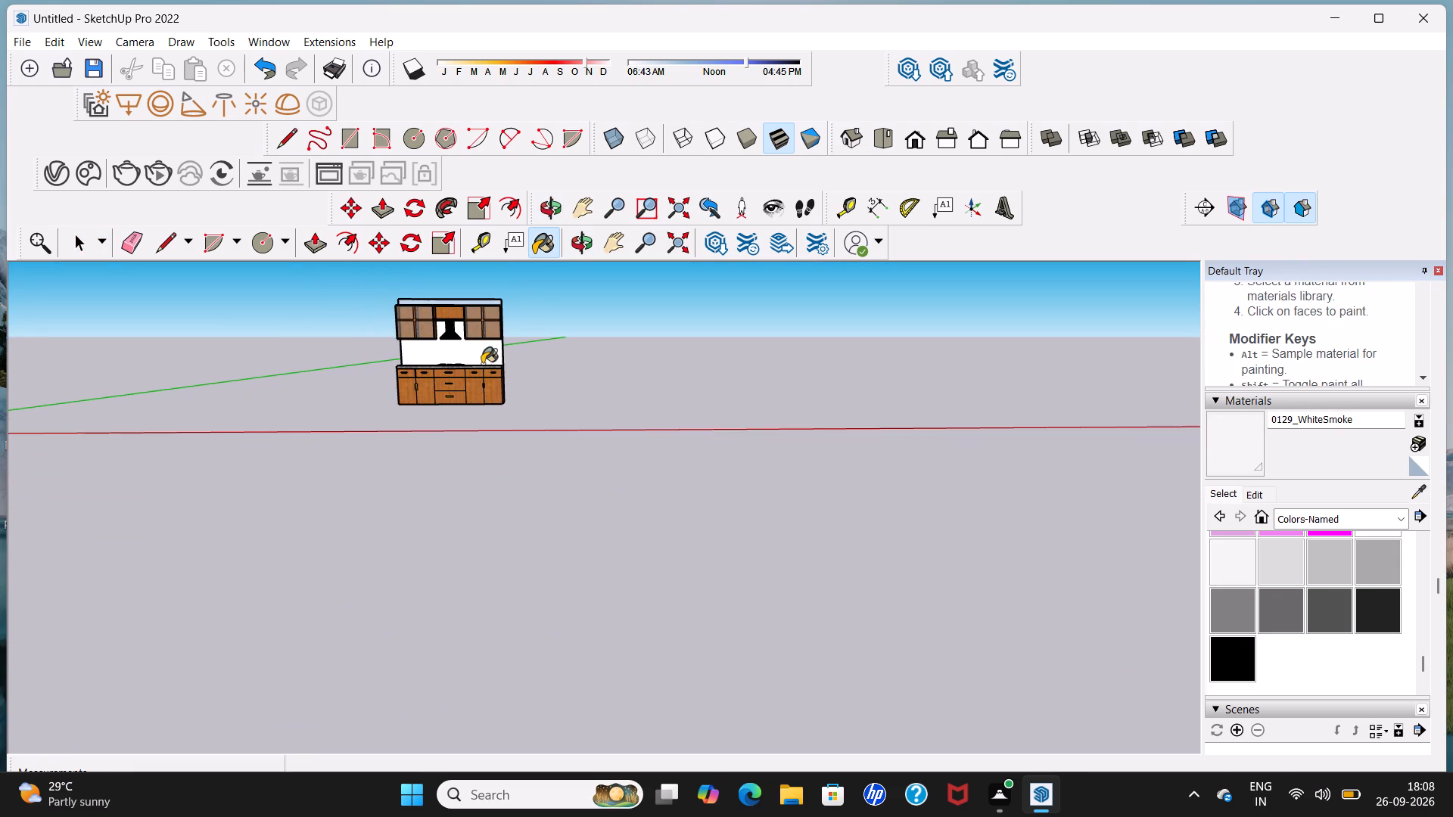
scroll(486, 356, down, 5)
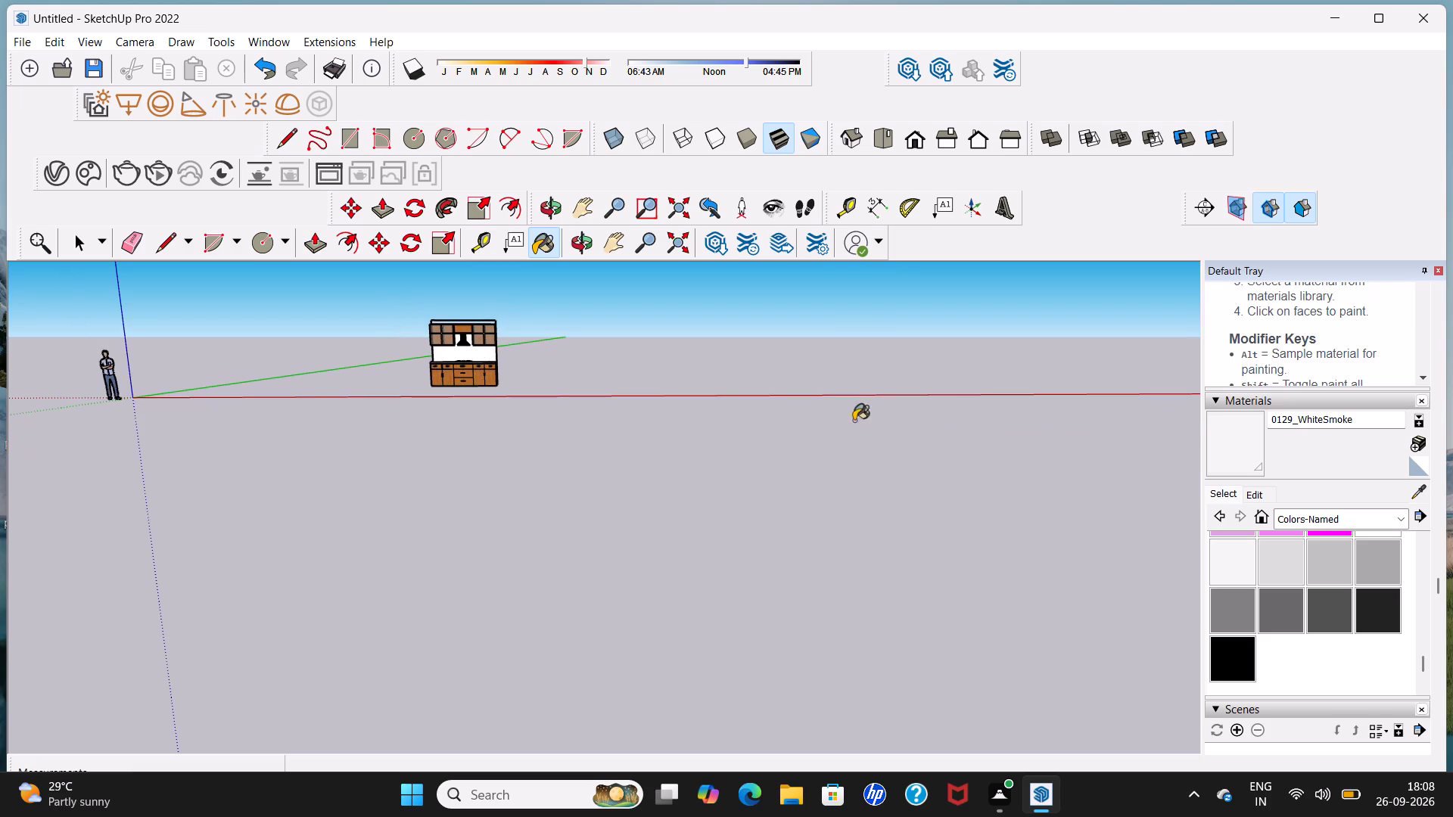
scroll(561, 408, up, 4)
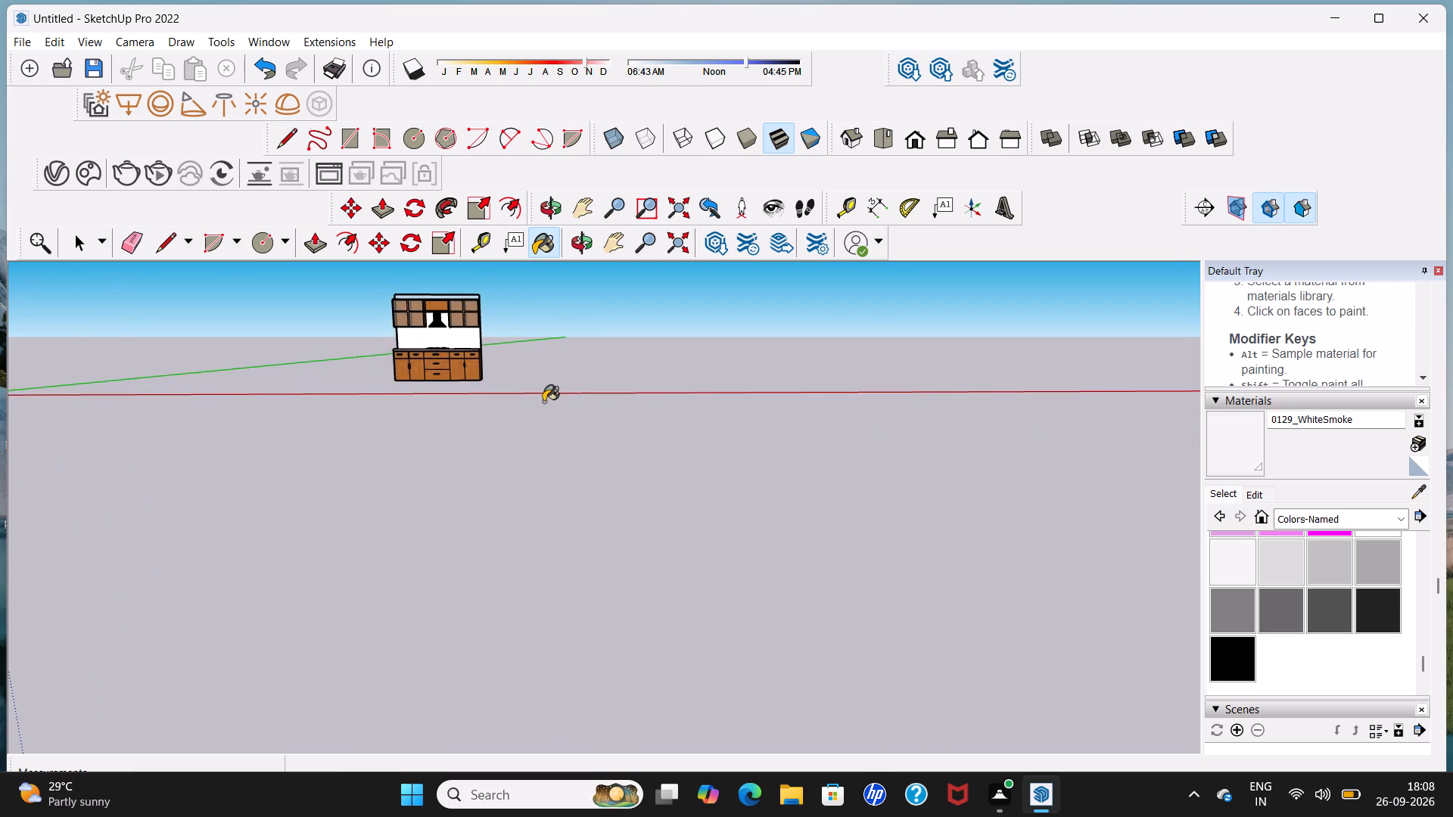
scroll(543, 402, up, 3)
shift+middle_drag(429, 340, 451, 357)
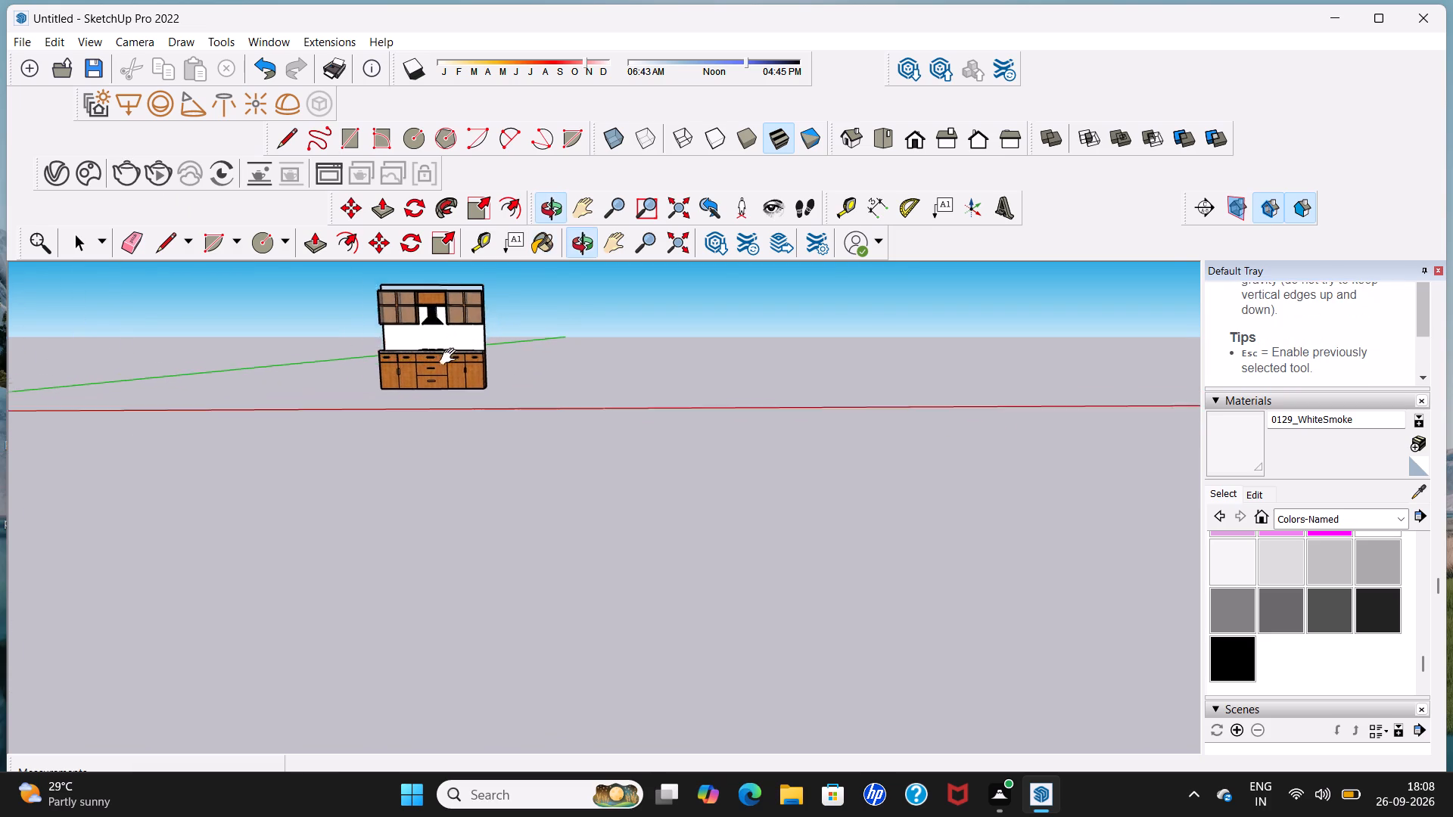
shift+middle_drag(451, 357, 555, 514)
scroll(552, 508, up, 10)
middle_drag(555, 480, 552, 429)
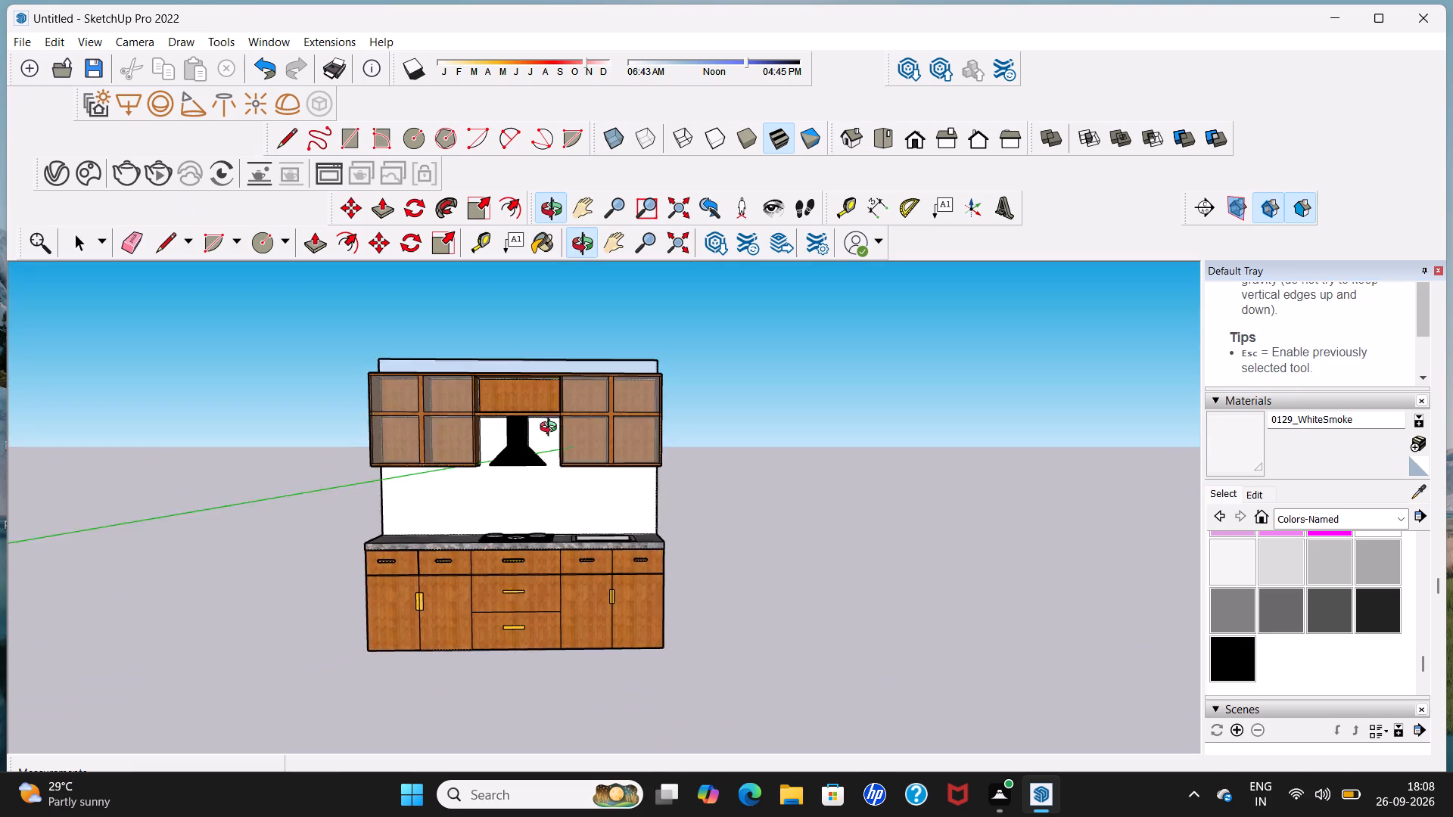
middle_drag(552, 429, 552, 424)
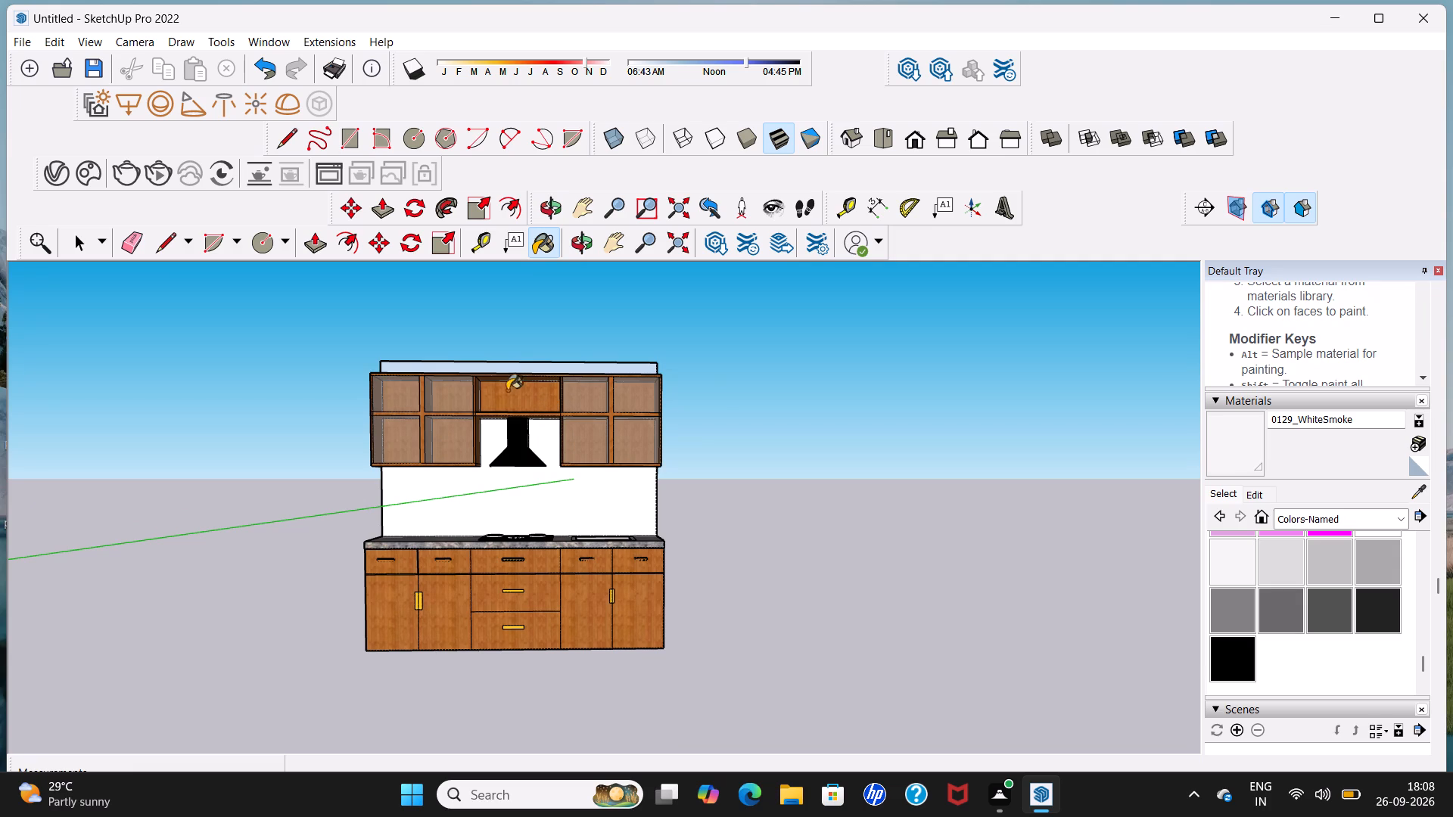
Import the SketchUp file 12 from Downloads and place the potted plant beside the kitchen unit.
click(33, 48)
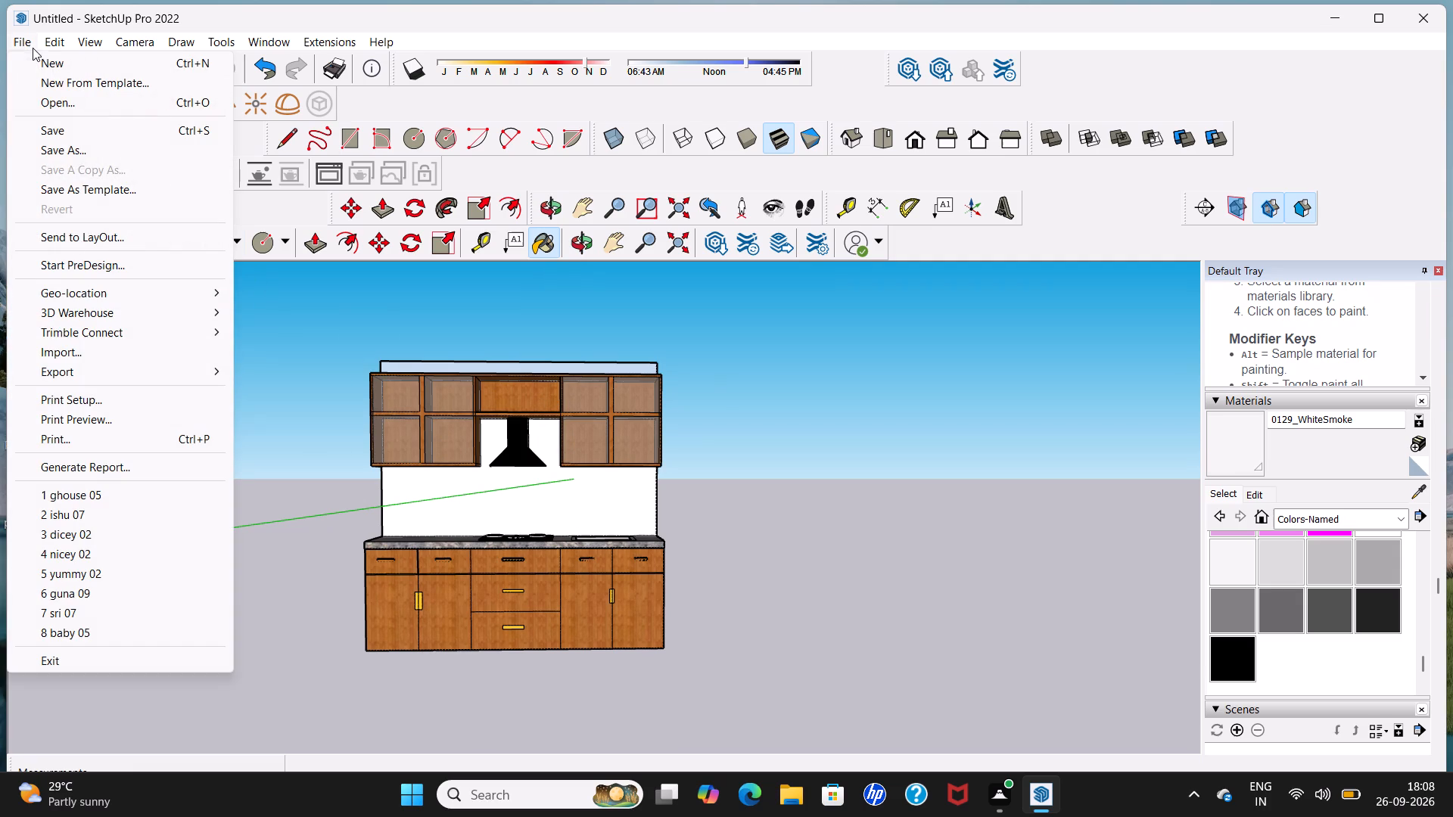
click(106, 350)
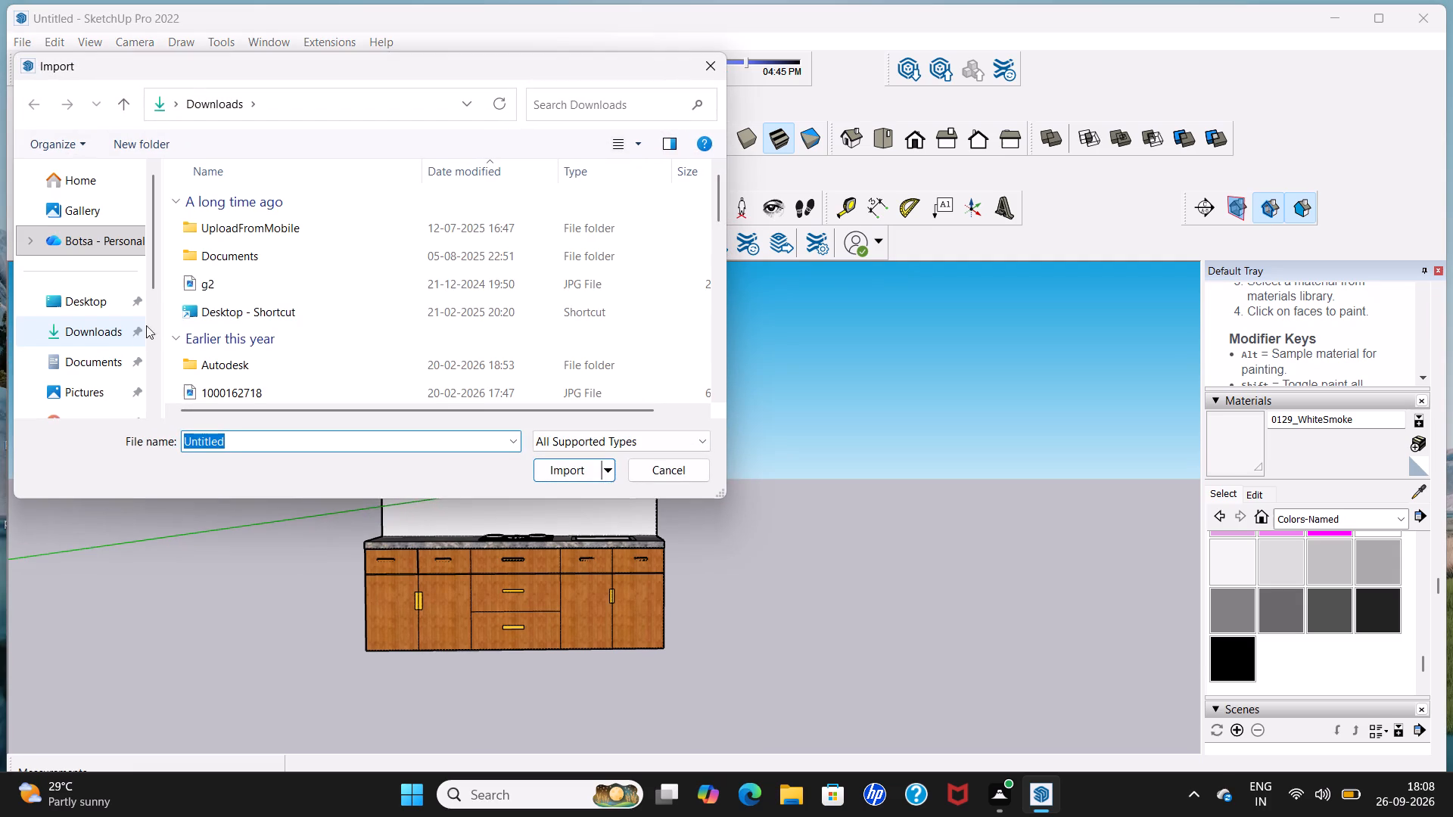
scroll(222, 278, down, 4)
click(222, 278)
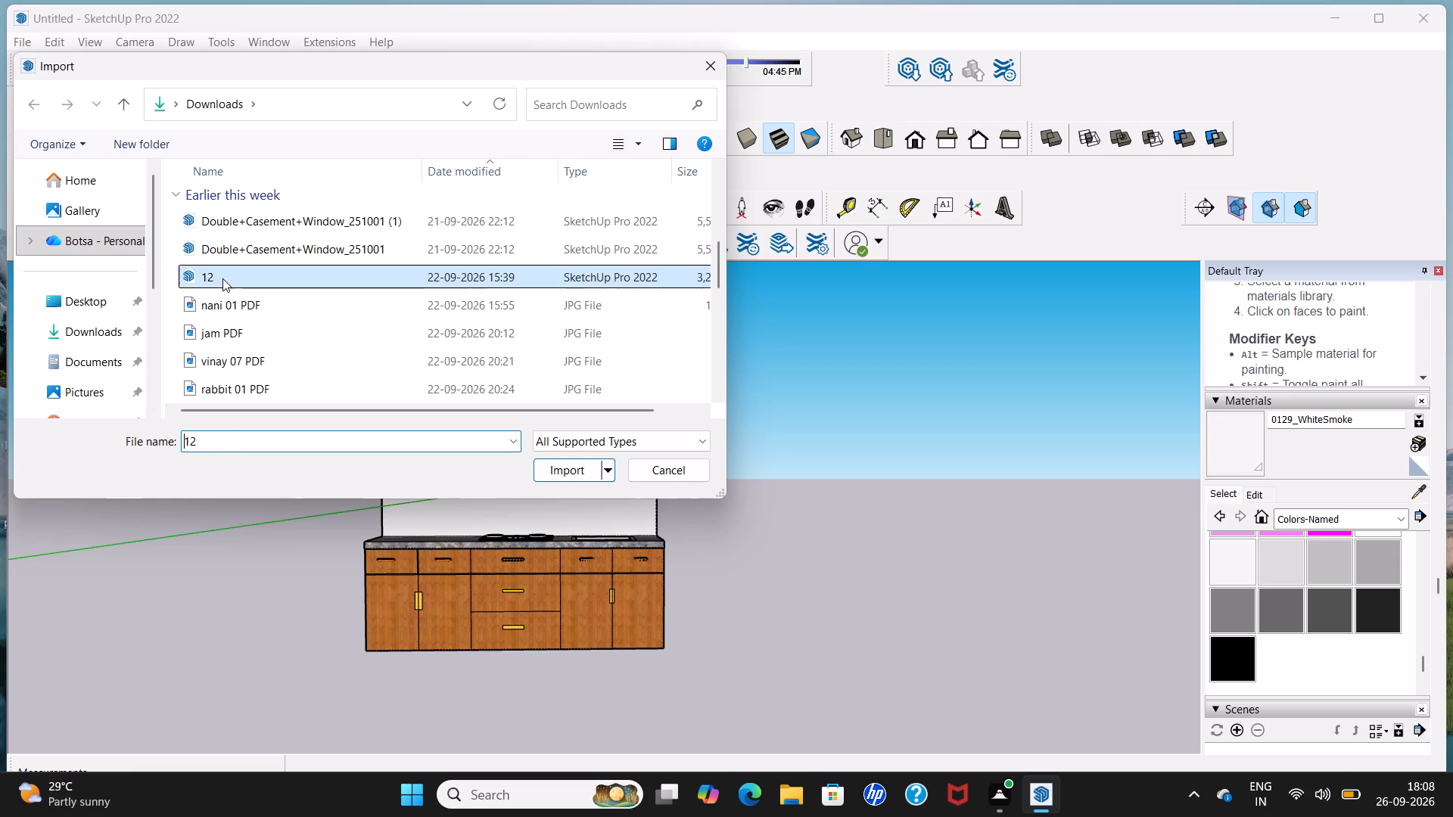
click(559, 468)
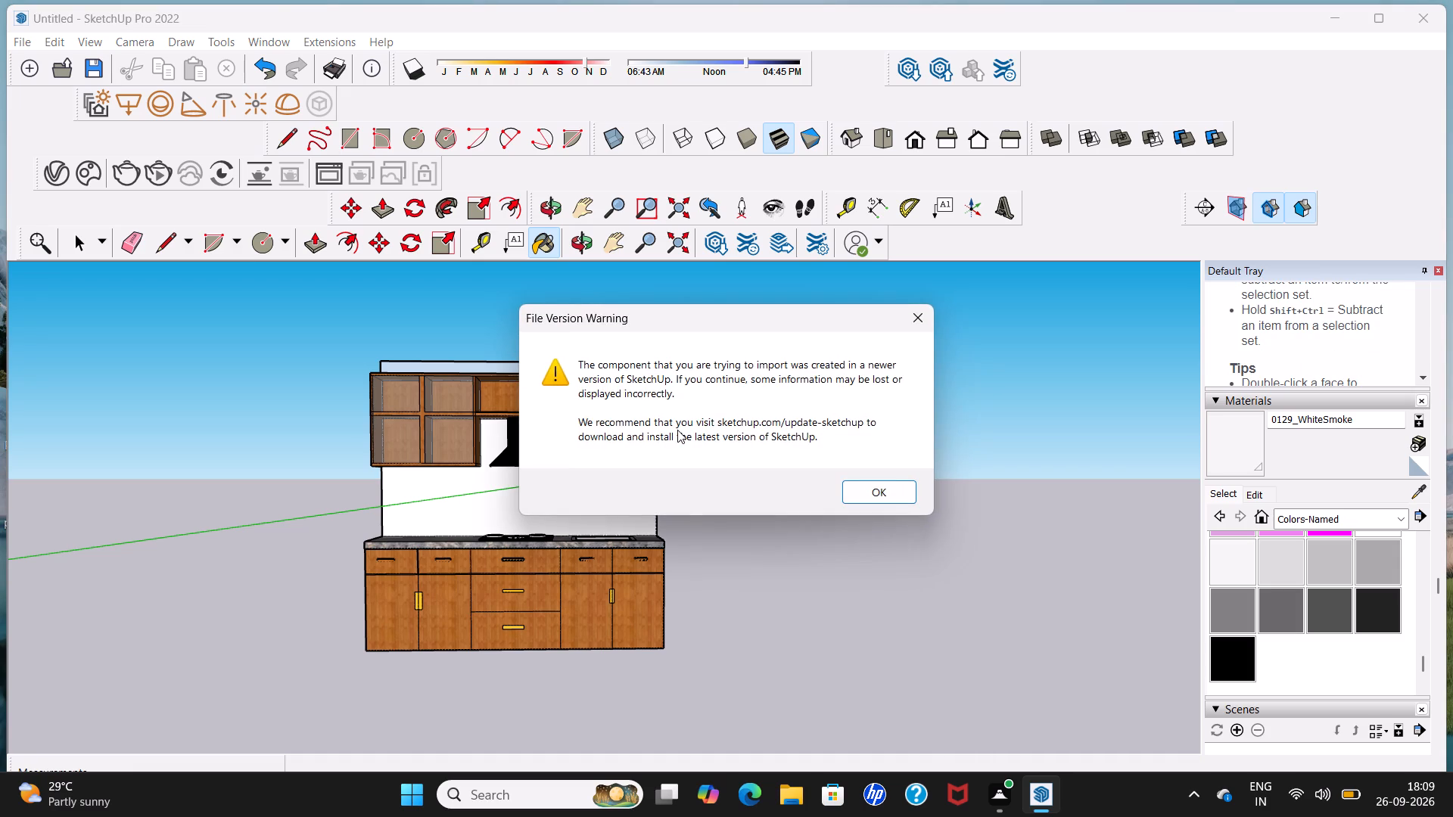
click(887, 494)
scroll(888, 485, down, 8)
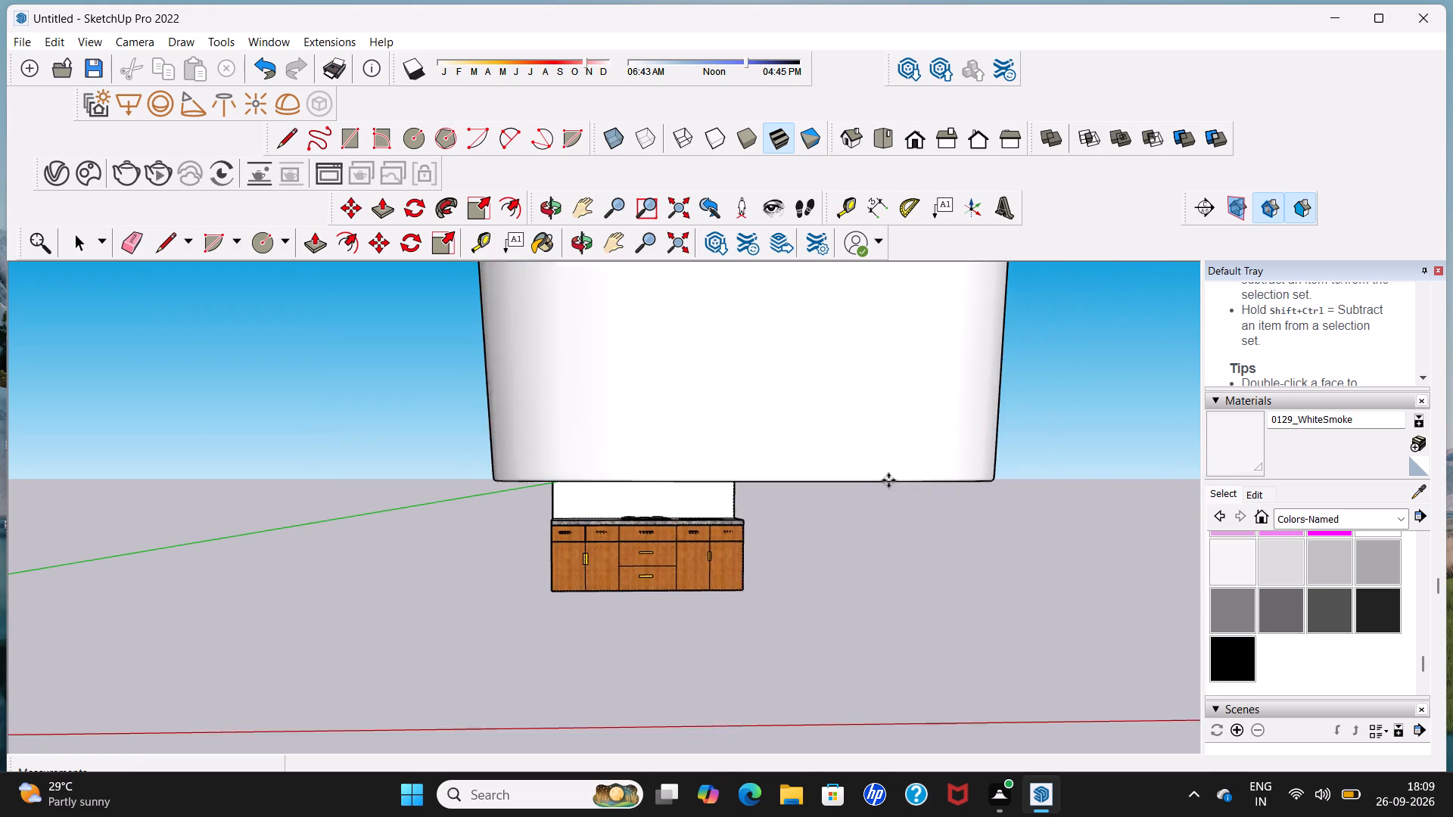
scroll(888, 480, down, 1)
scroll(1081, 572, down, 15)
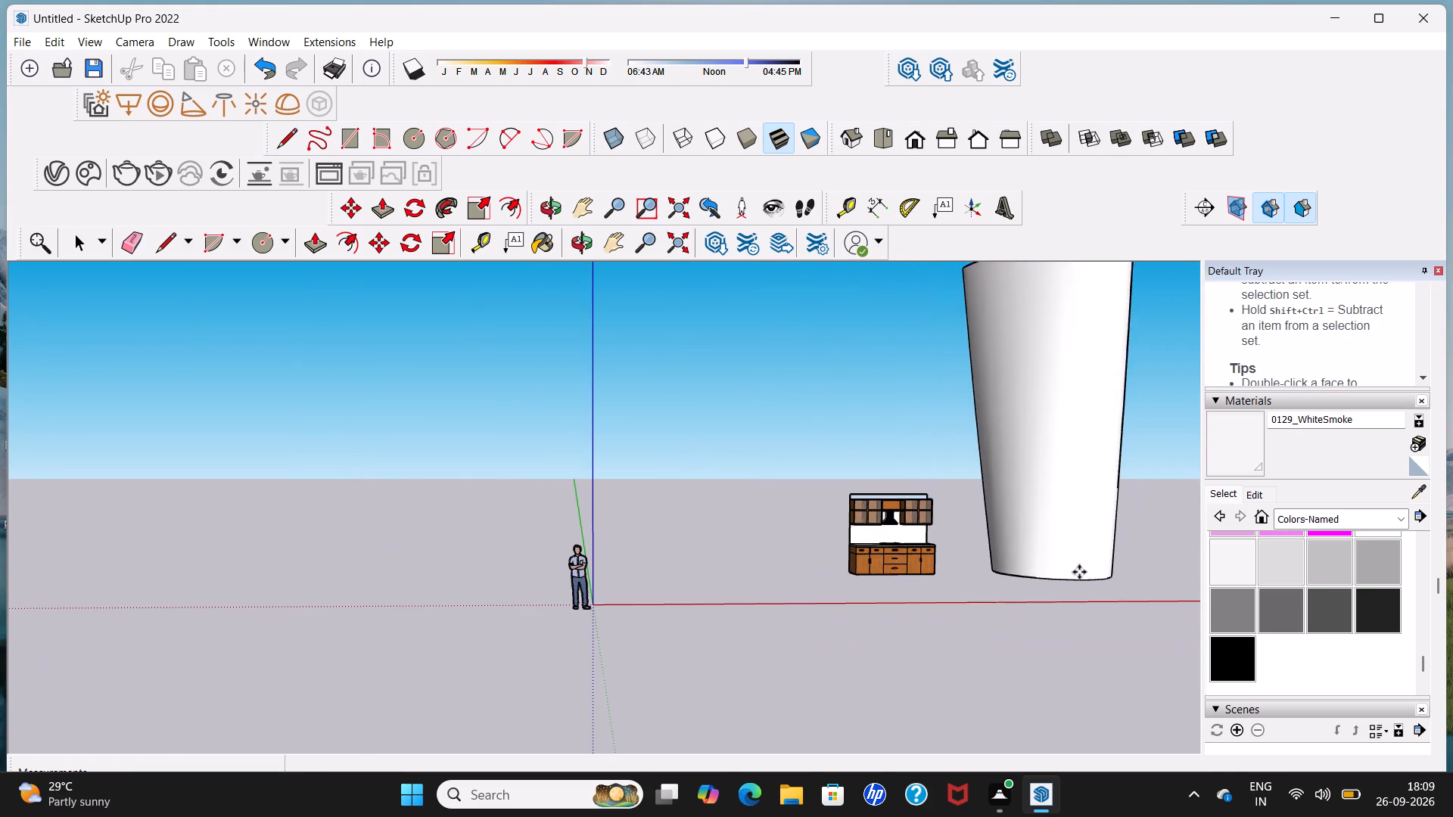
scroll(1079, 572, down, 6)
click(1079, 559)
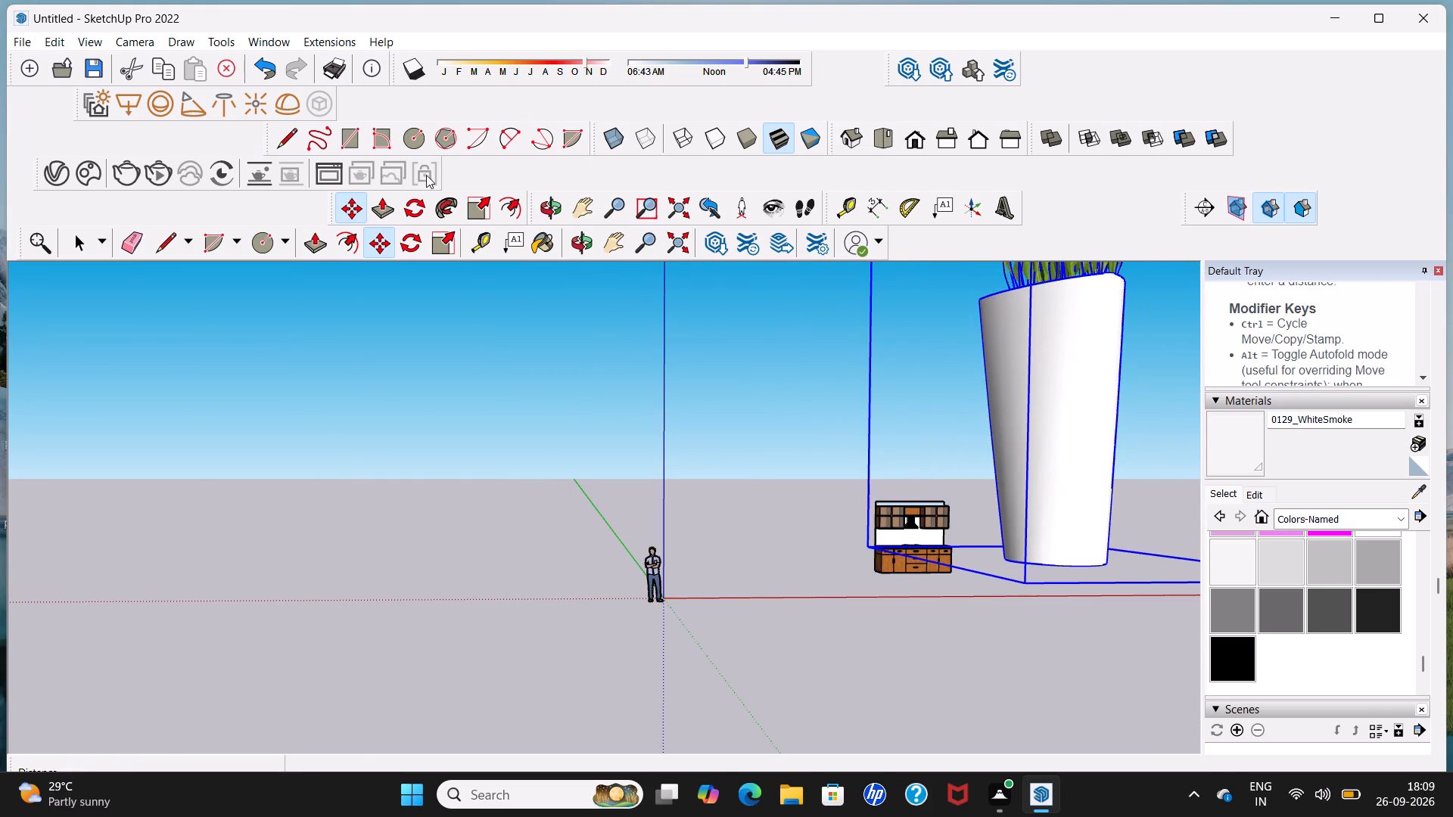
Scale the oversized potted plant down uniformly from its upper corner to a factor of about 0.11.
click(438, 233)
scroll(932, 334, down, 5)
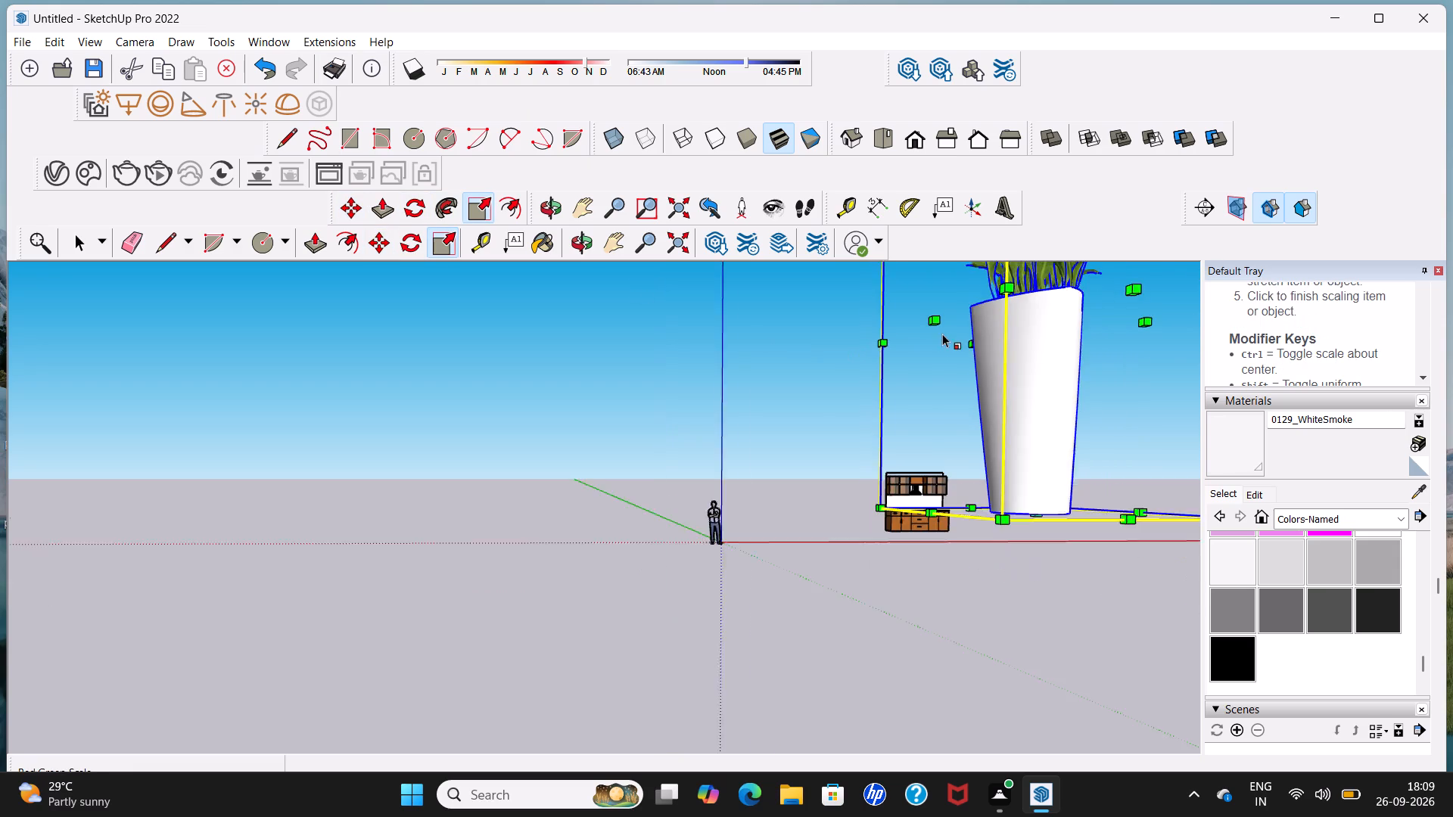
scroll(975, 327, down, 2)
shift+middle_drag(1012, 343, 729, 485)
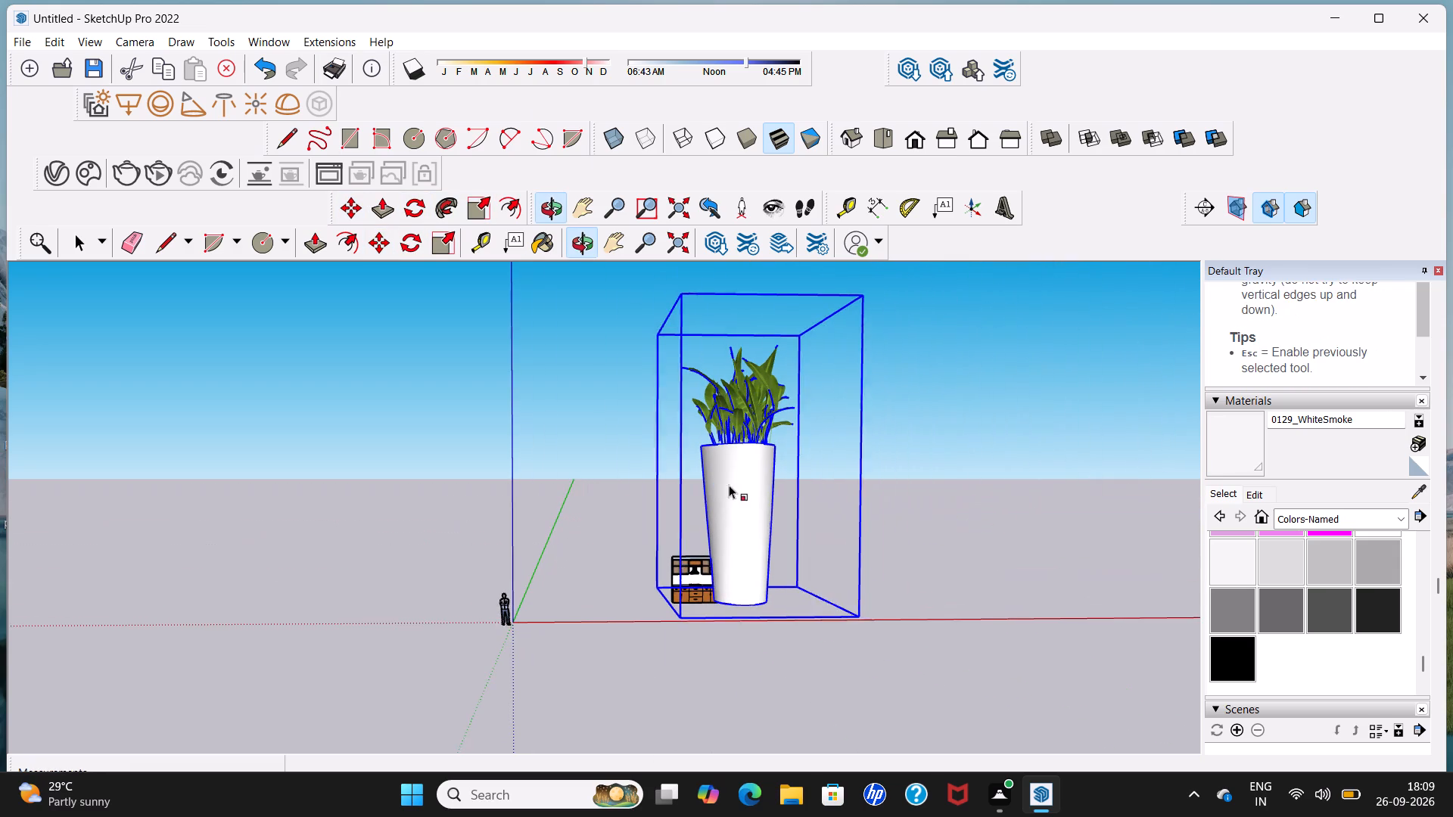
click(864, 290)
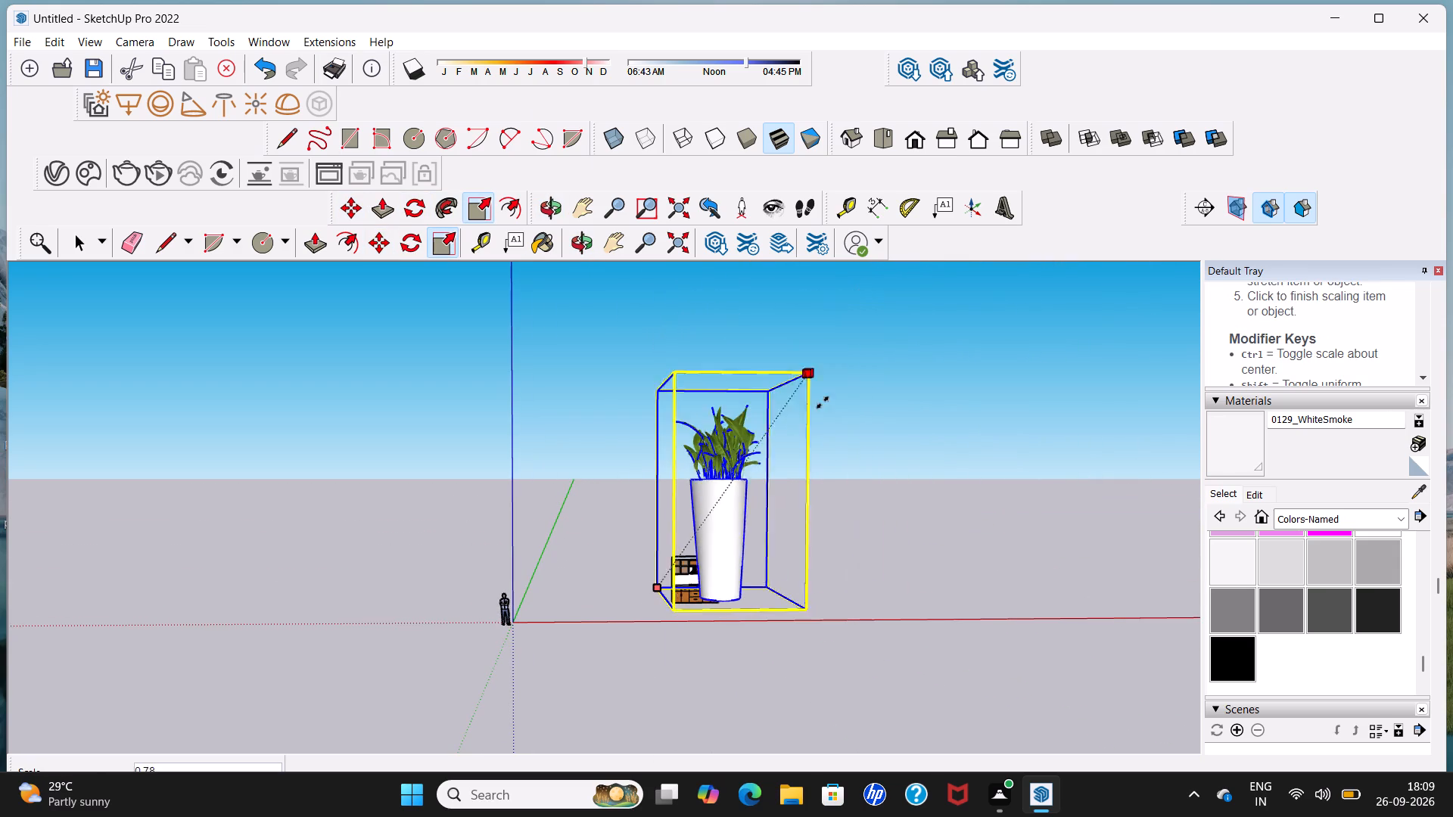
click(627, 567)
Move the potted plant about 10' 9 3/4" along the red axis, away from the kitchen unit toward the origin.
scroll(659, 560, up, 6)
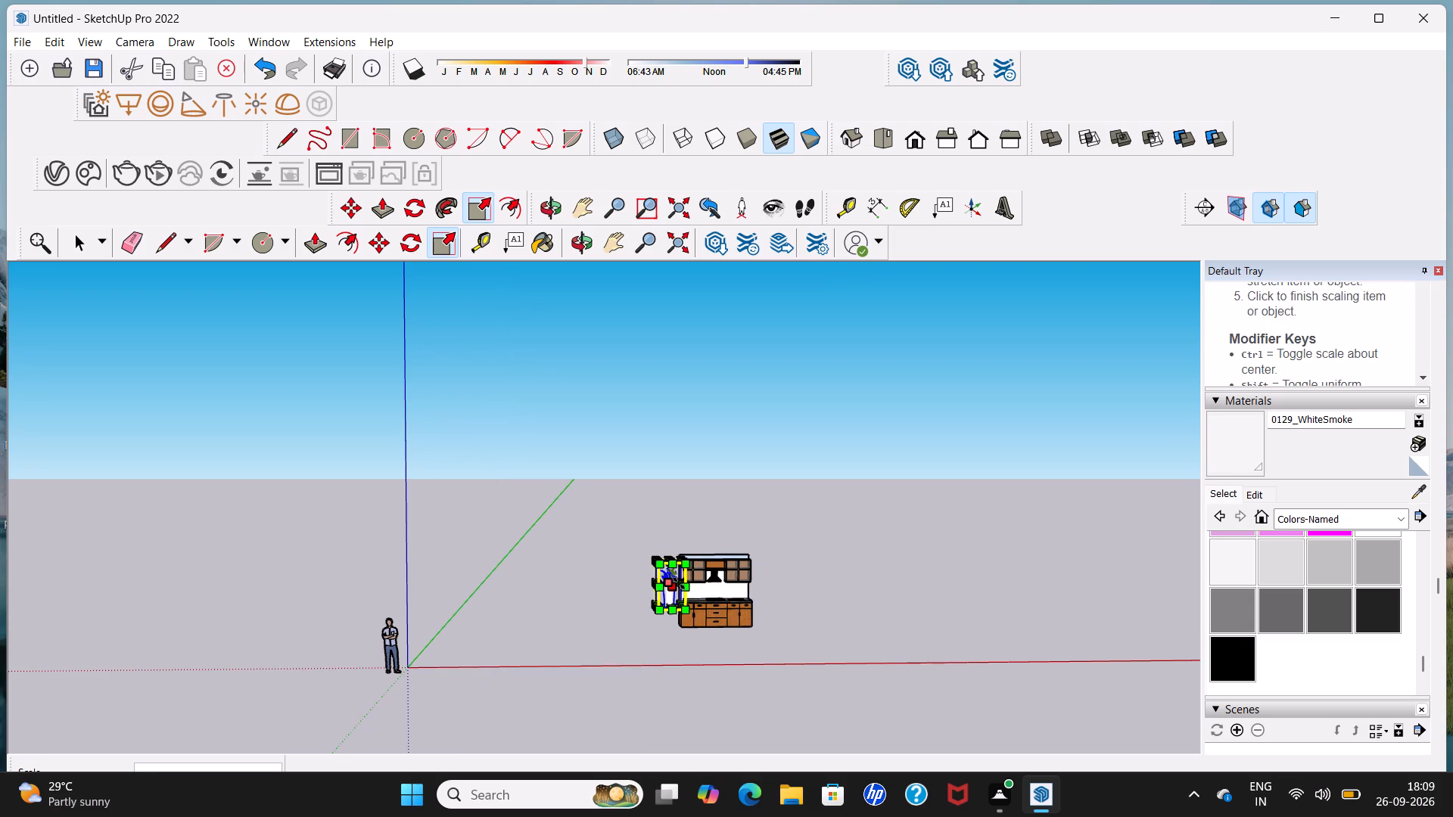
click(374, 244)
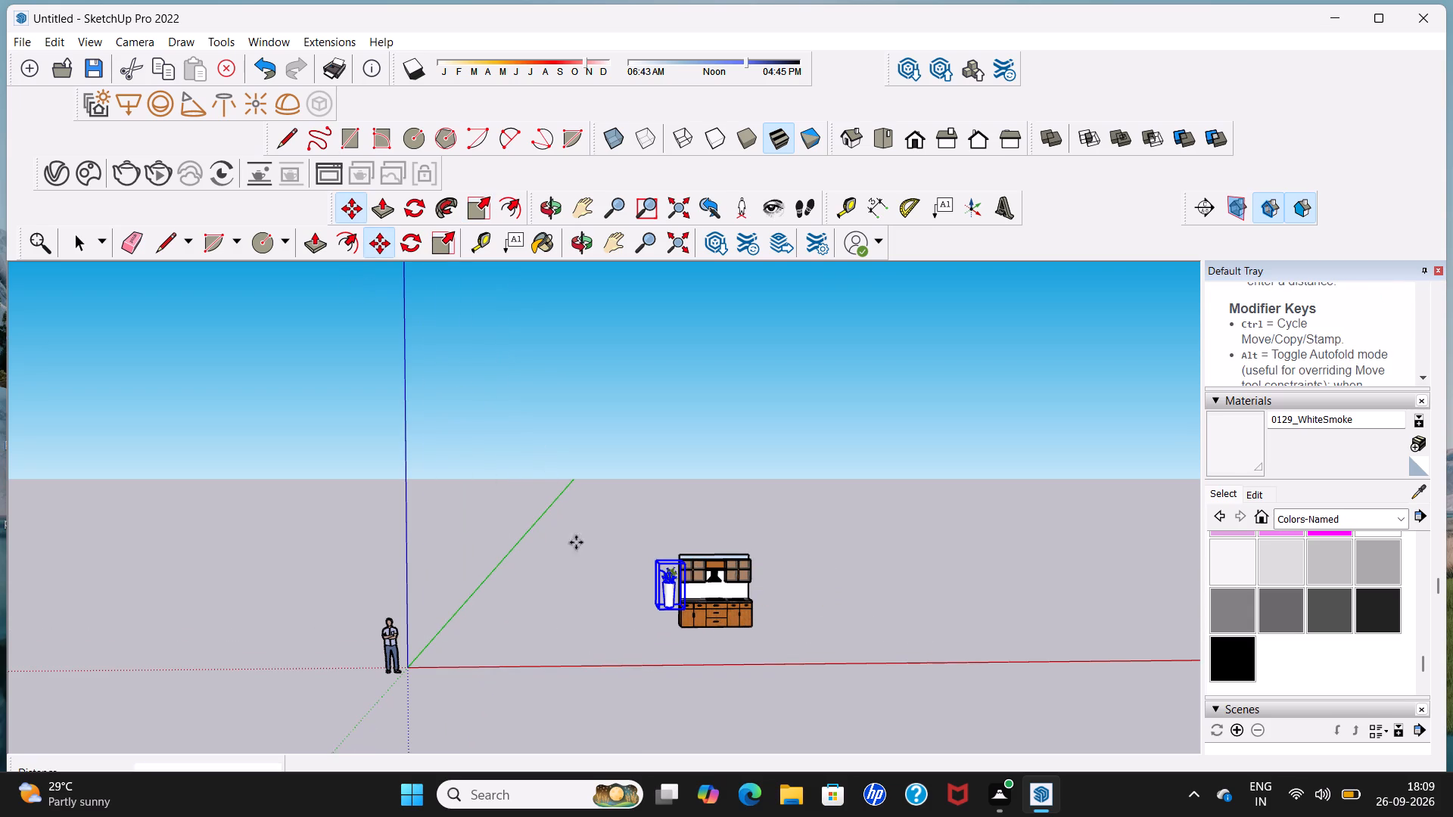
click(655, 609)
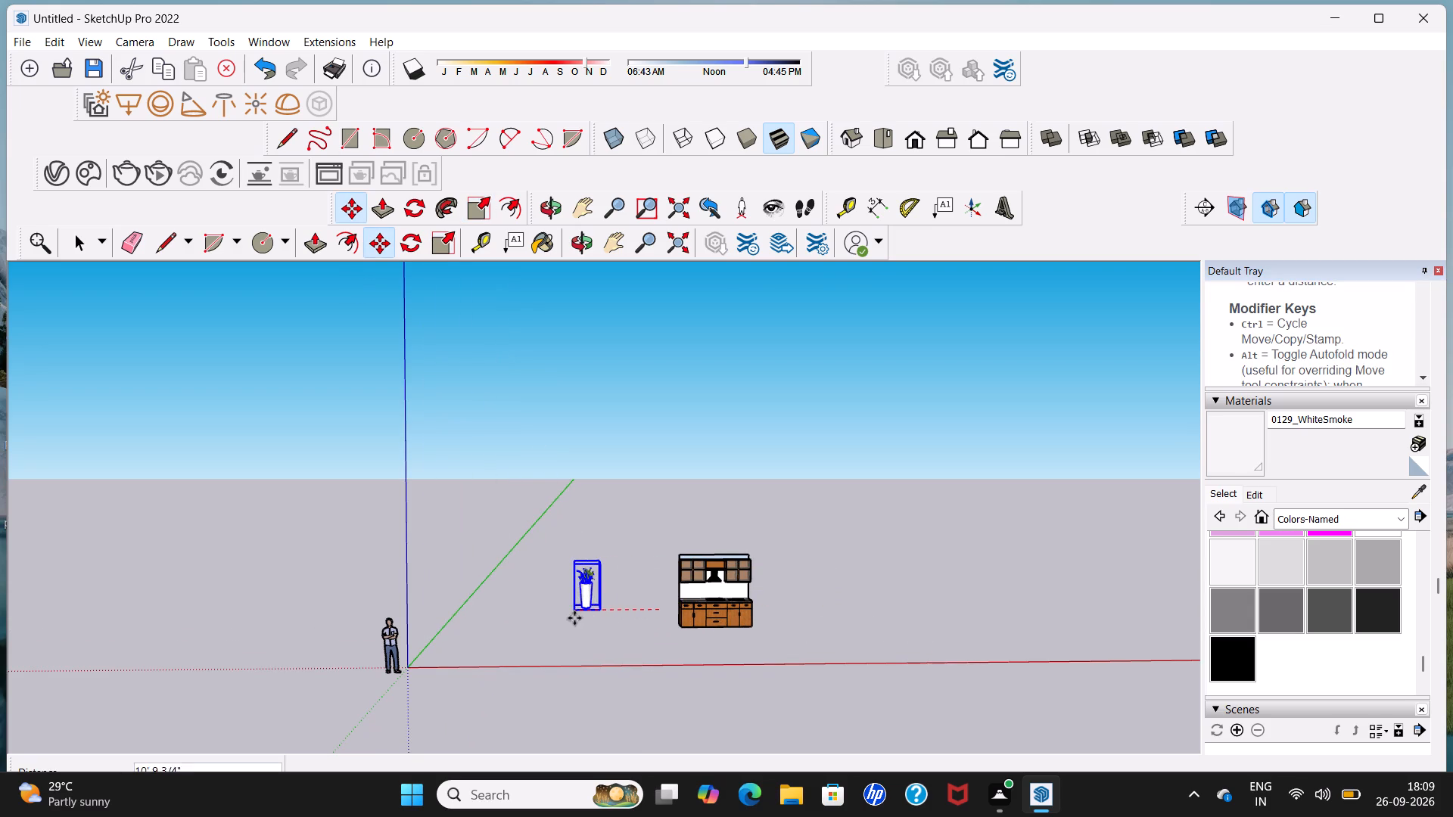
click(574, 619)
Scale the potted plant in depth and height from its lower front edge, making it taller and slimmer.
scroll(596, 563, up, 5)
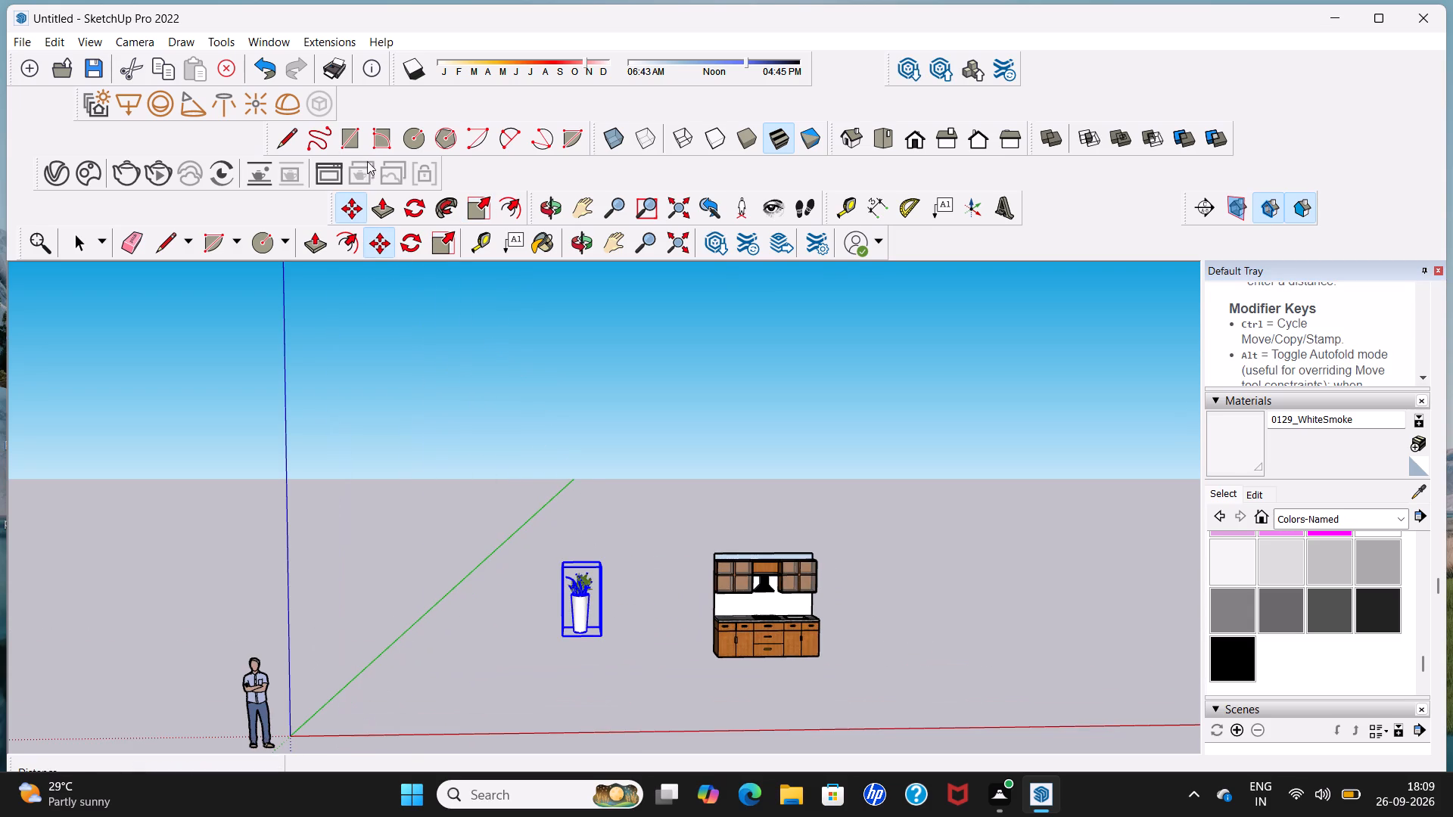
click(449, 244)
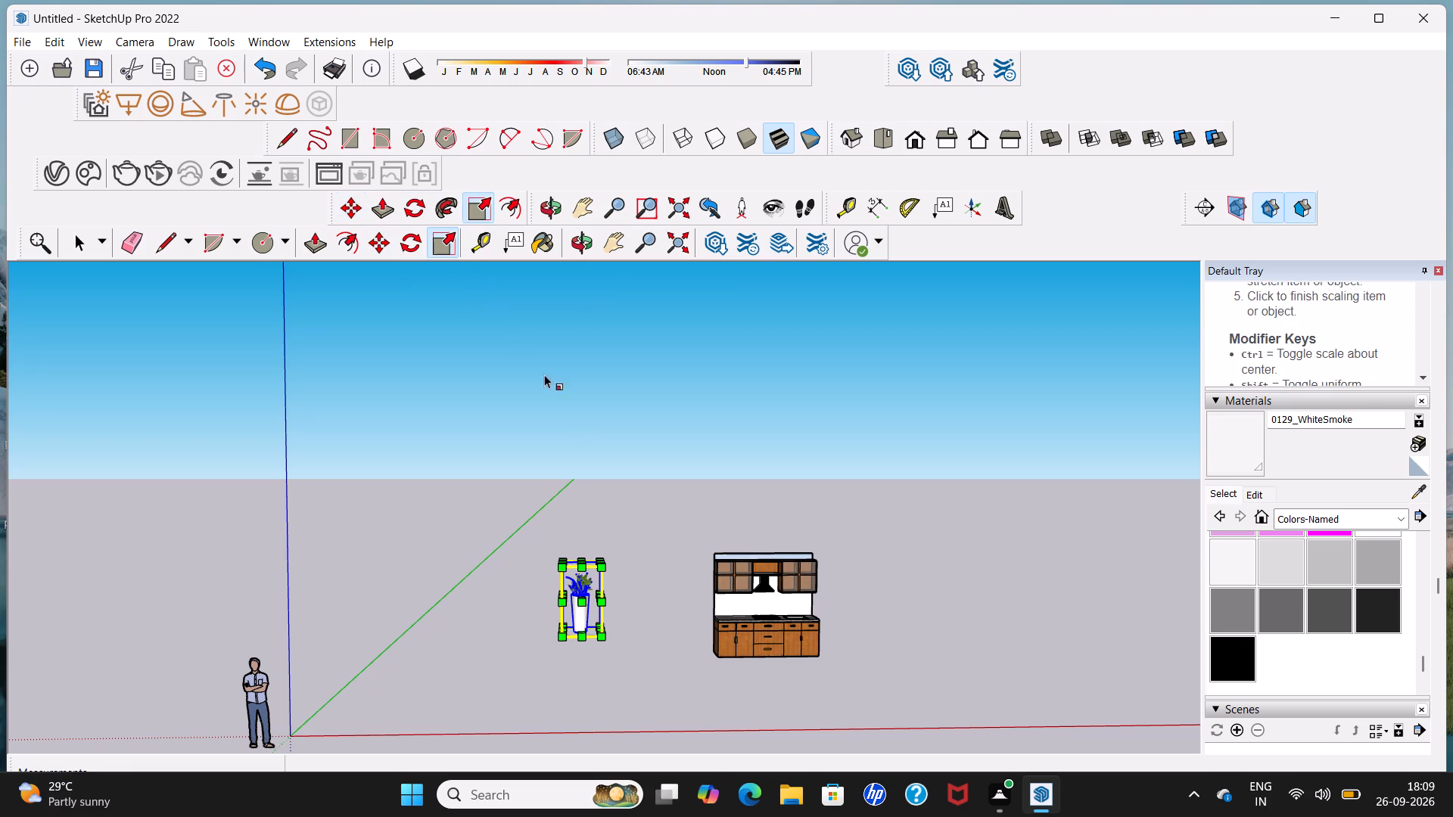
scroll(573, 599, up, 10)
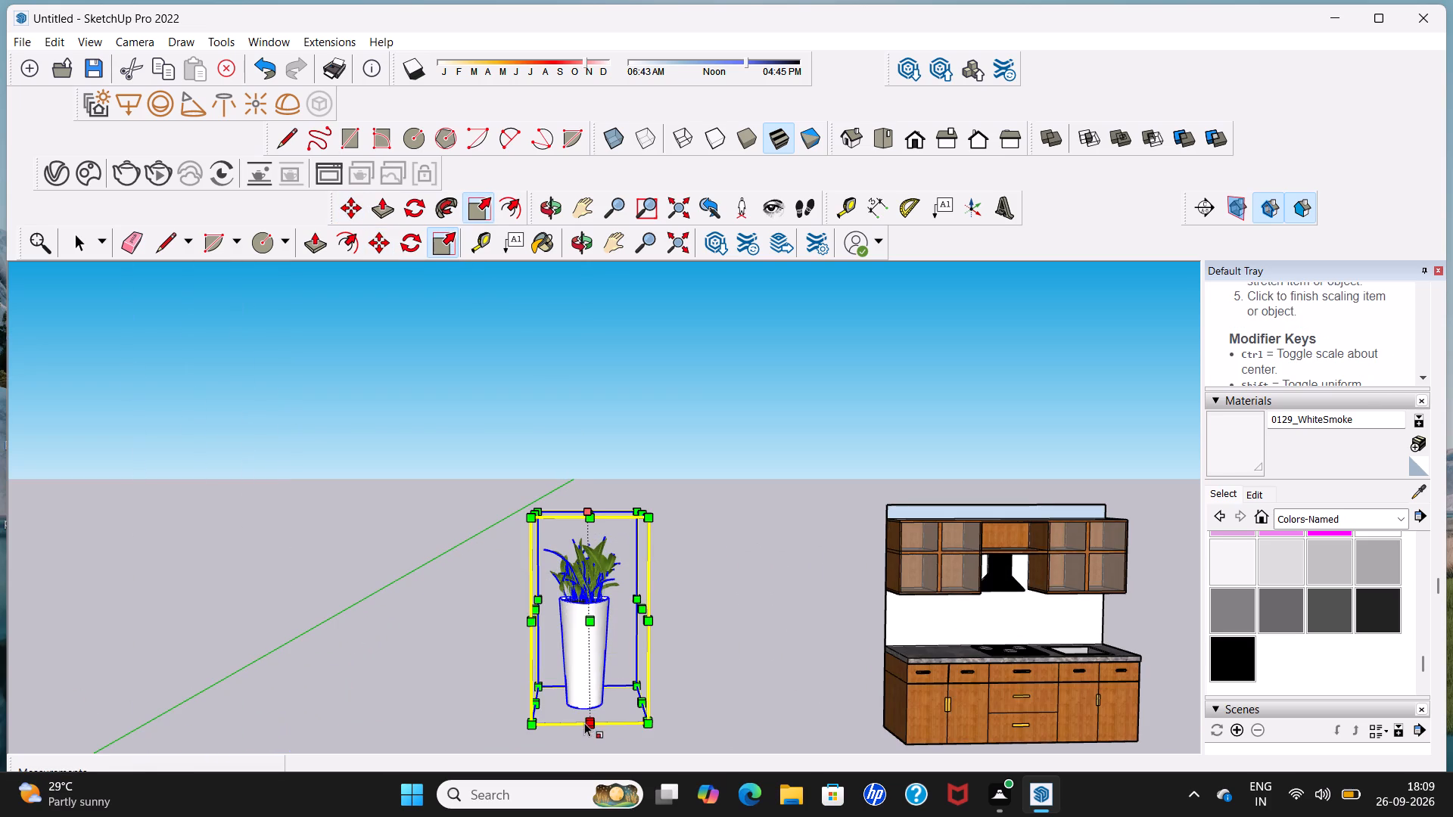
drag(584, 725, 584, 717)
scroll(568, 604, down, 4)
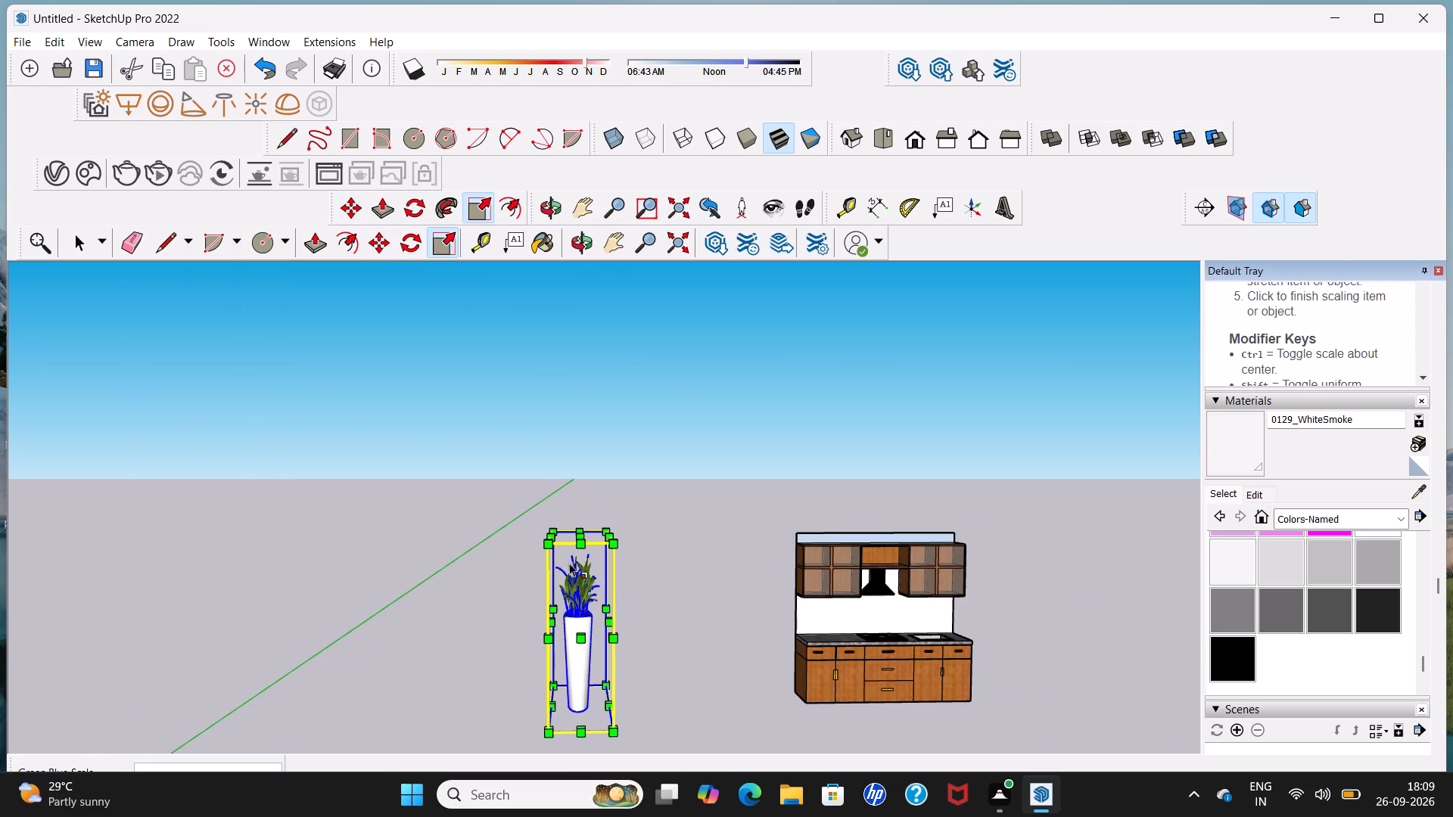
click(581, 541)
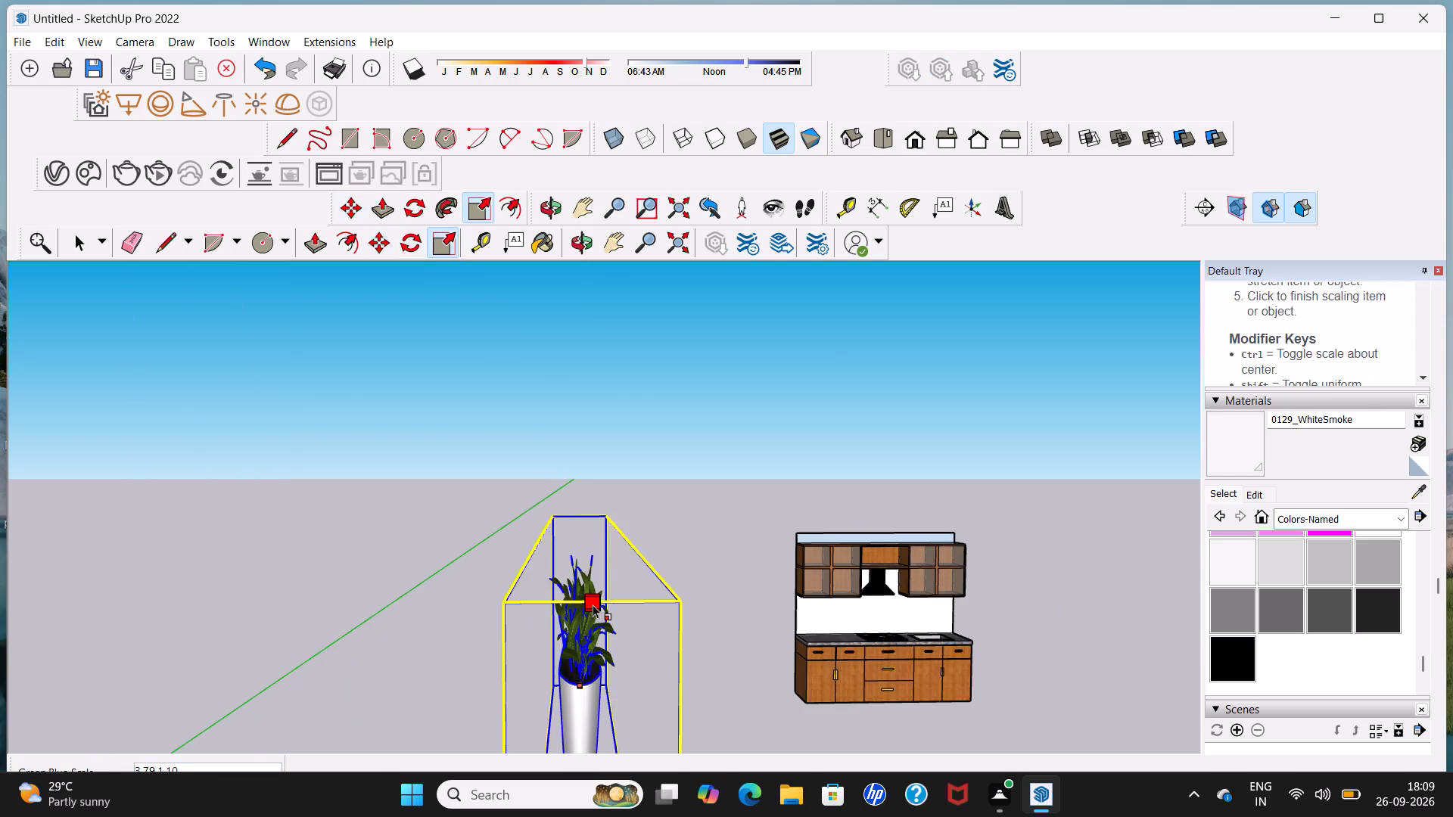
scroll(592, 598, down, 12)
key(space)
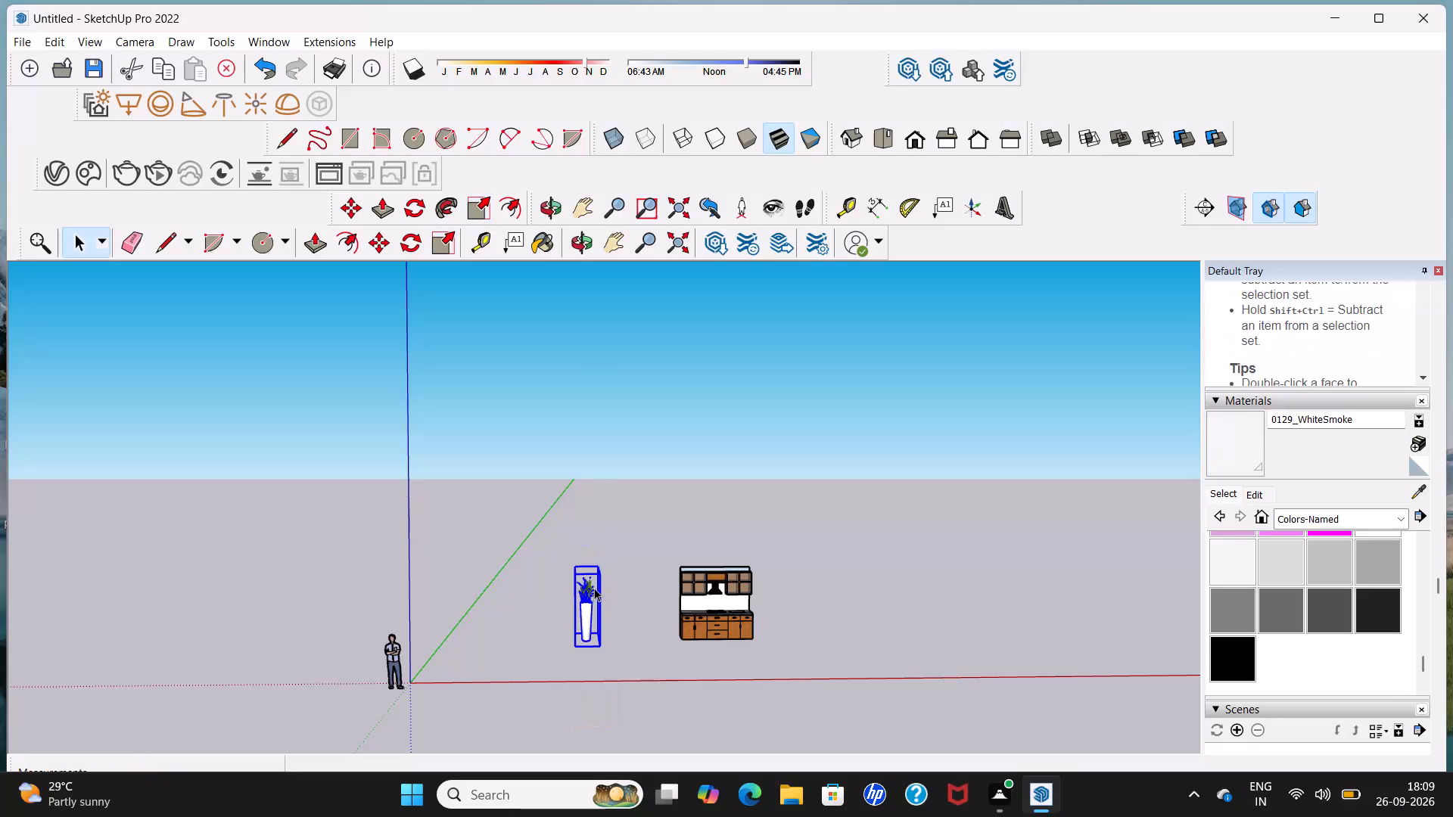
Scale the potted plant down in depth and height from its lower front edge to factors of about 0.36 and 0.17.
click(452, 247)
scroll(611, 699, up, 4)
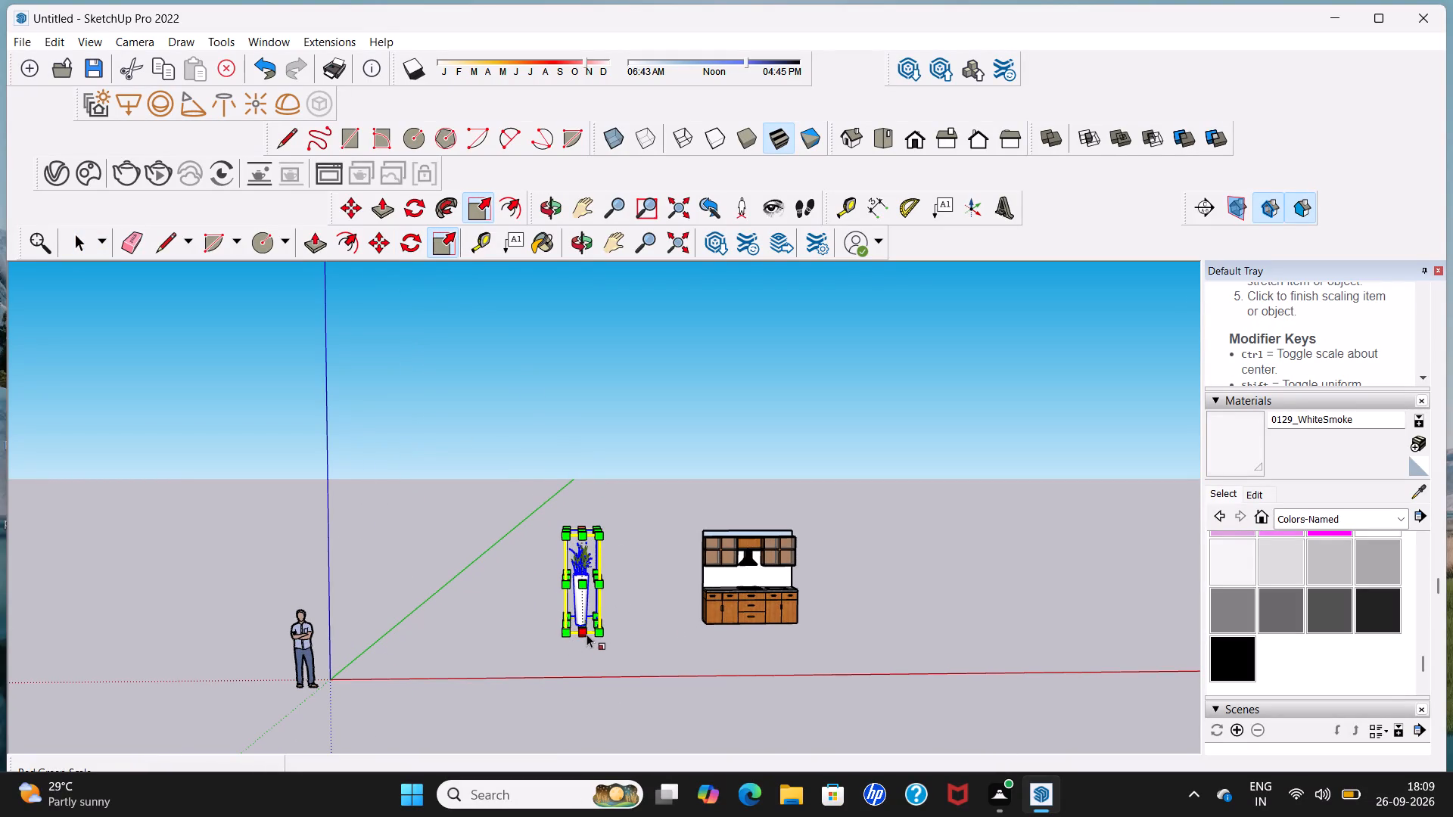
click(584, 631)
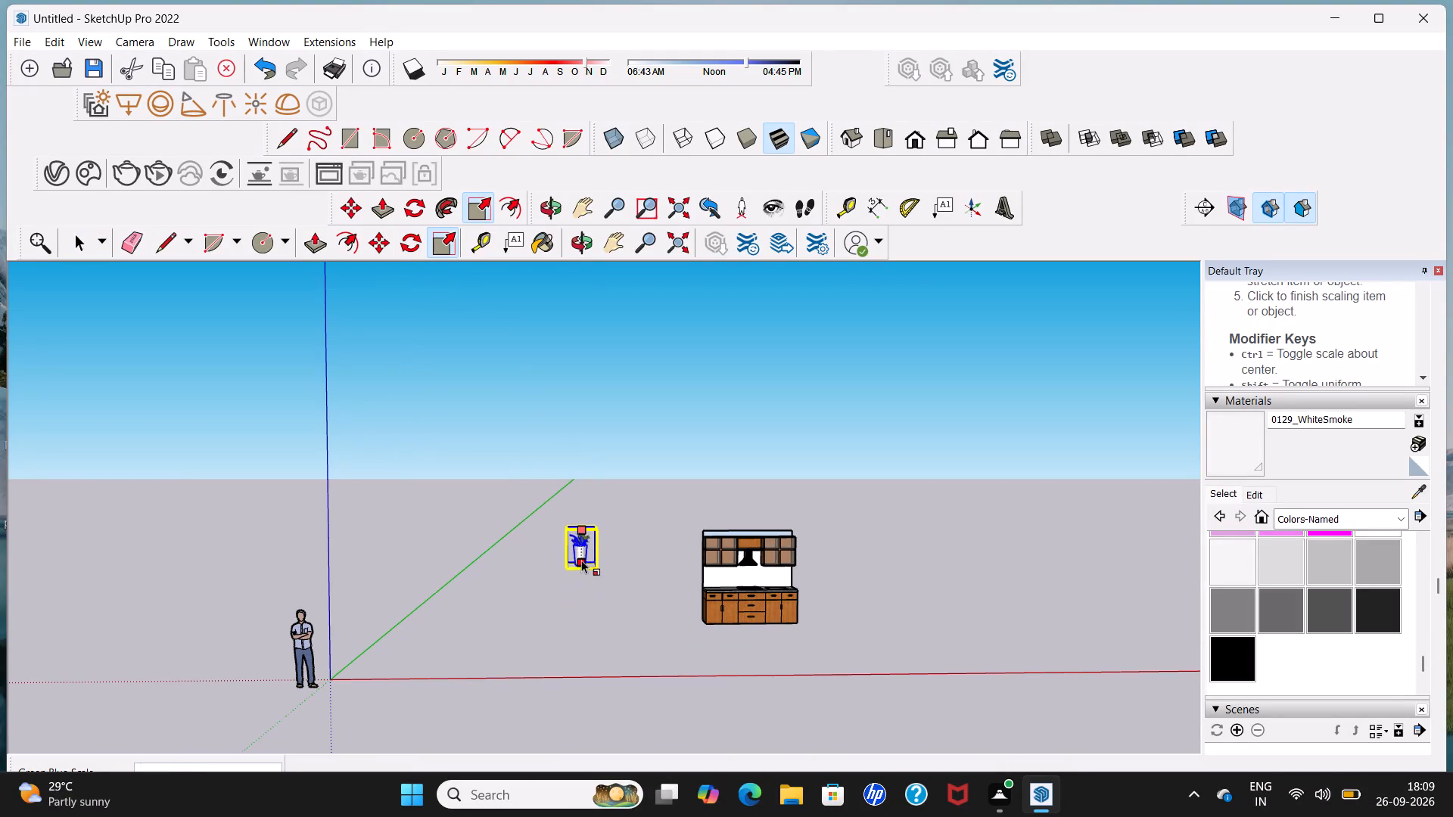
click(582, 547)
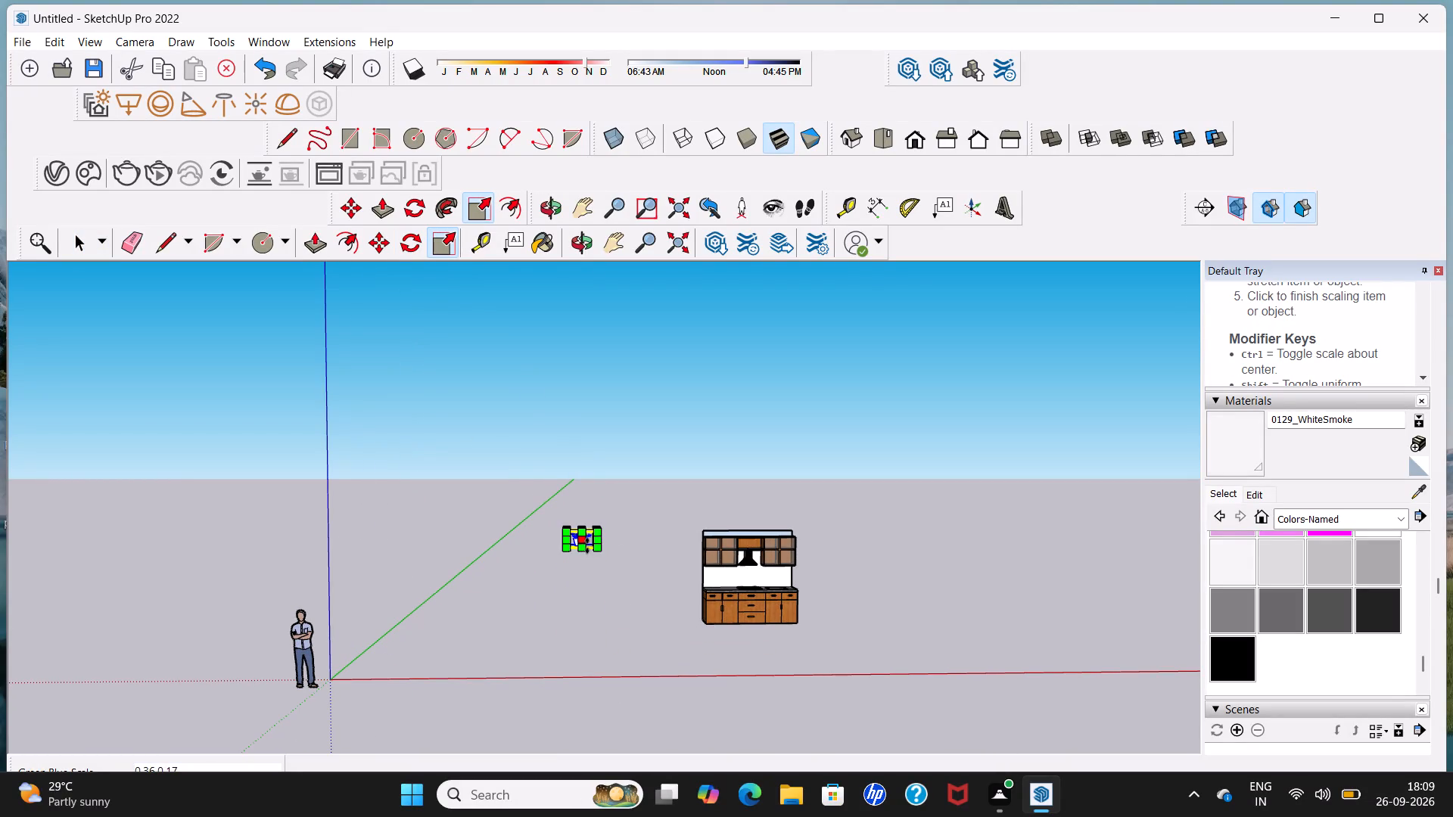
Narrow the potted plant along the red axis to a factor of about 0.90.
scroll(587, 541, up, 20)
scroll(589, 542, up, 2)
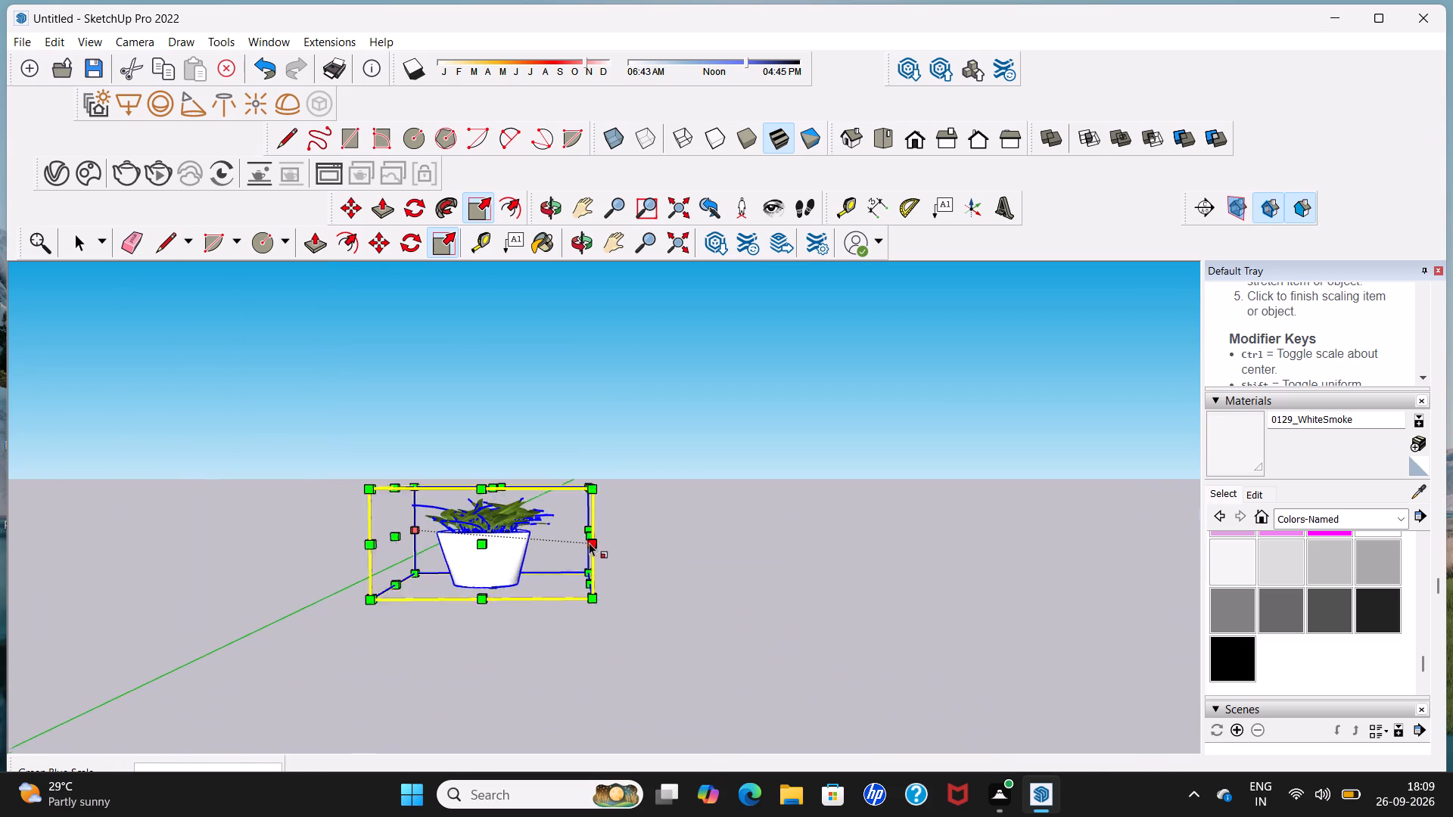
scroll(589, 542, up, 2)
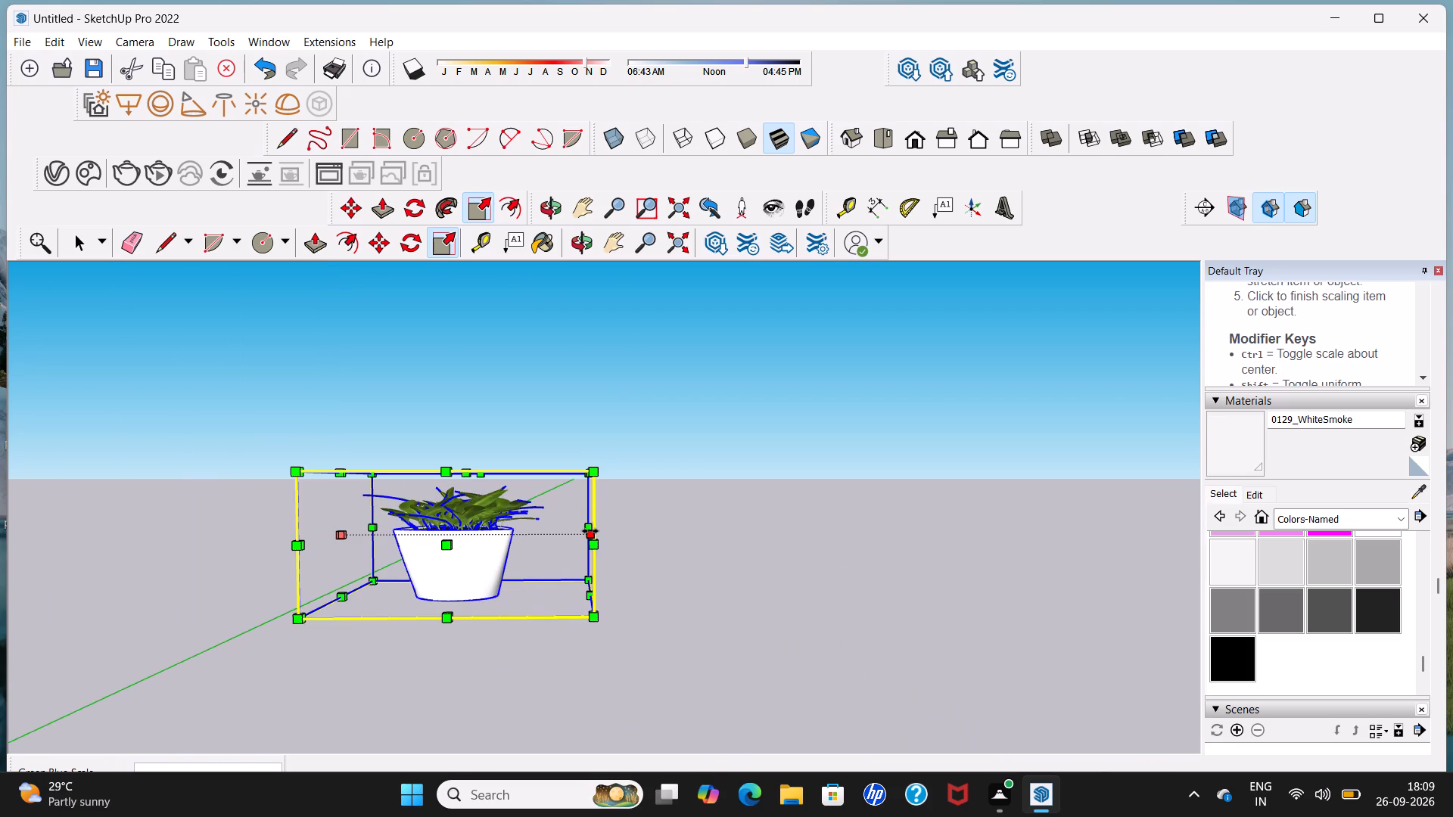
click(593, 536)
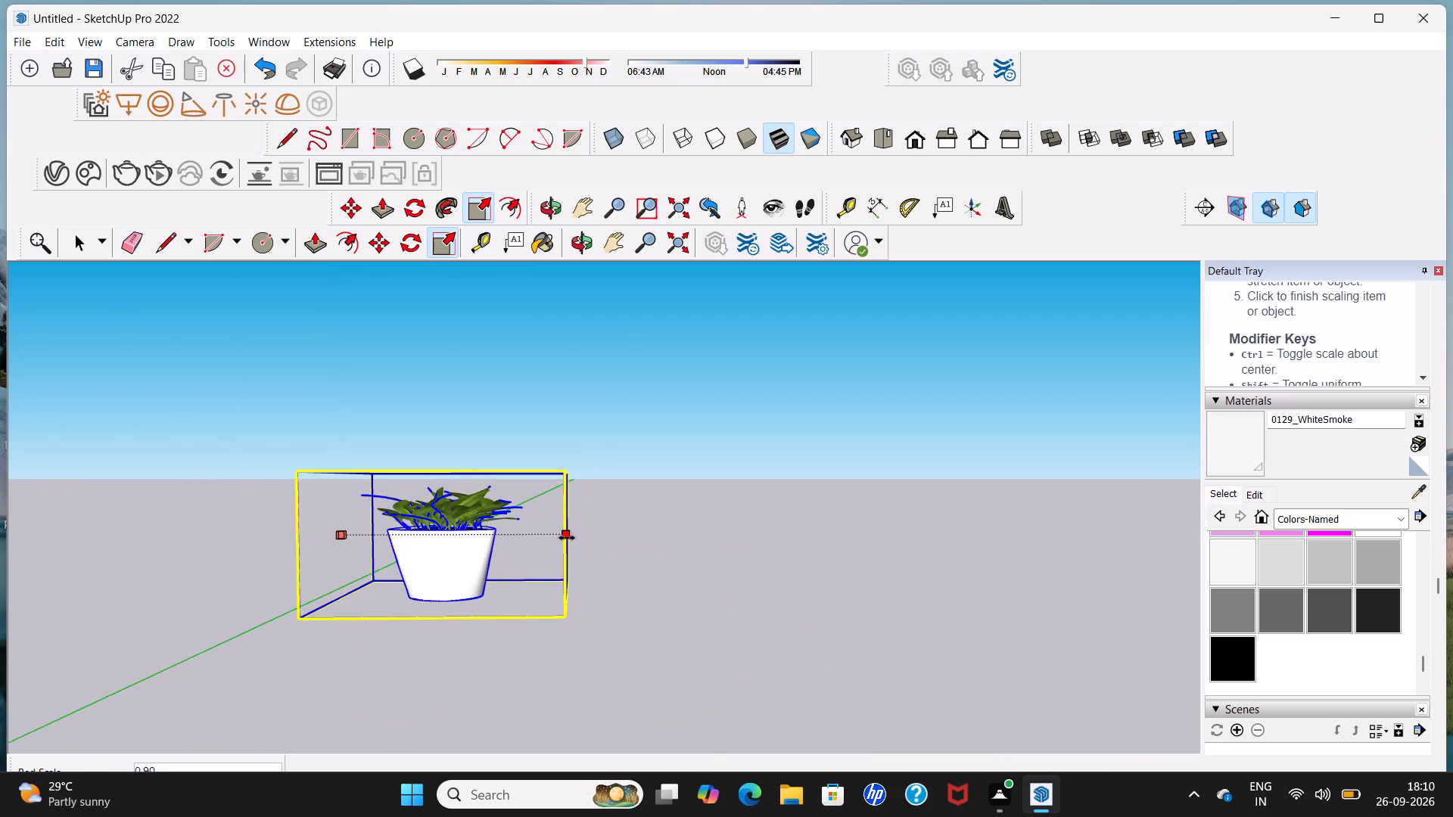
click(567, 538)
scroll(567, 538, down, 5)
key(space)
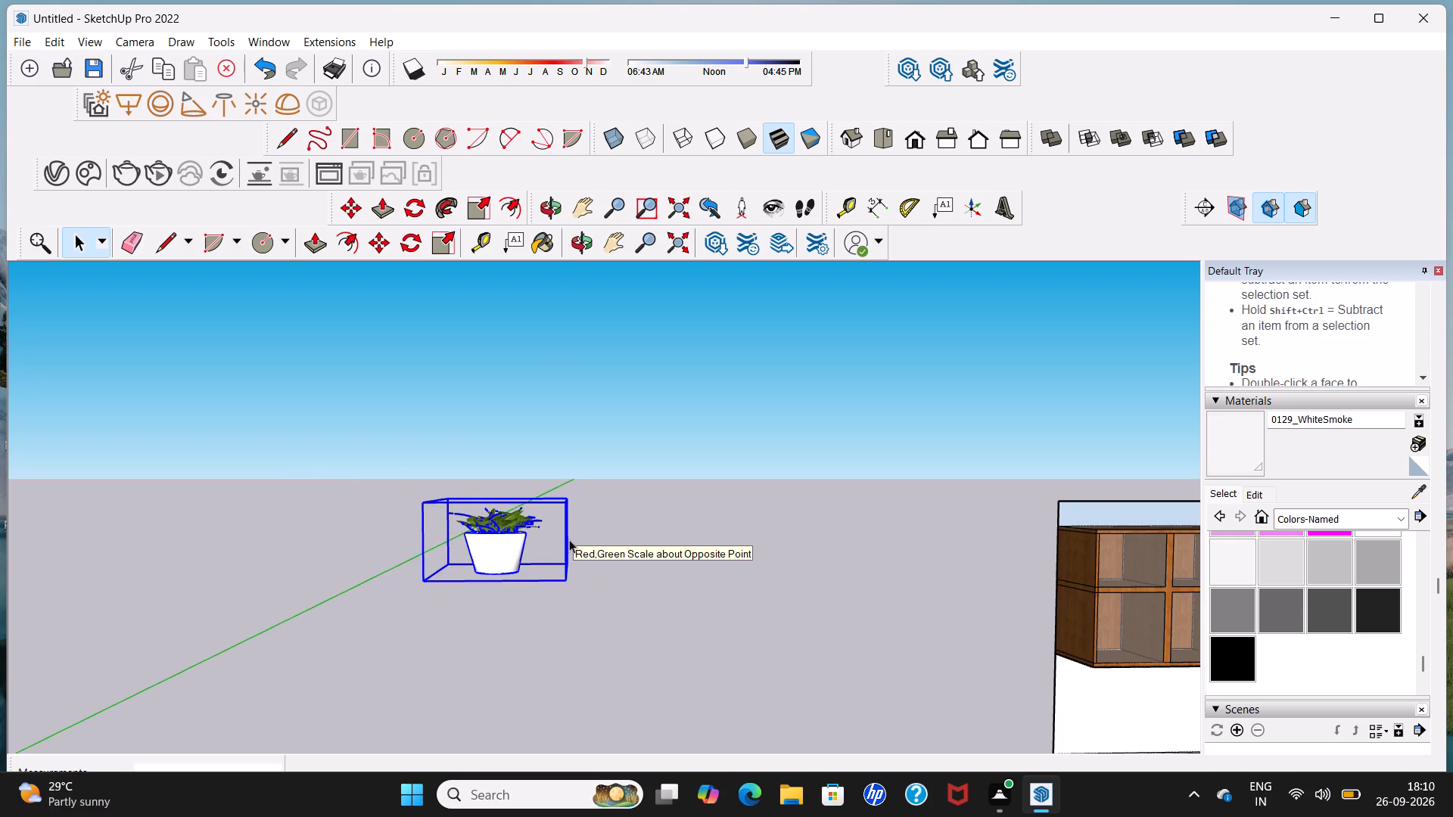
Copy the small potted plant about 14' 9 7/16" onto the countertop, at the end opposite the sink.
scroll(605, 528, down, 13)
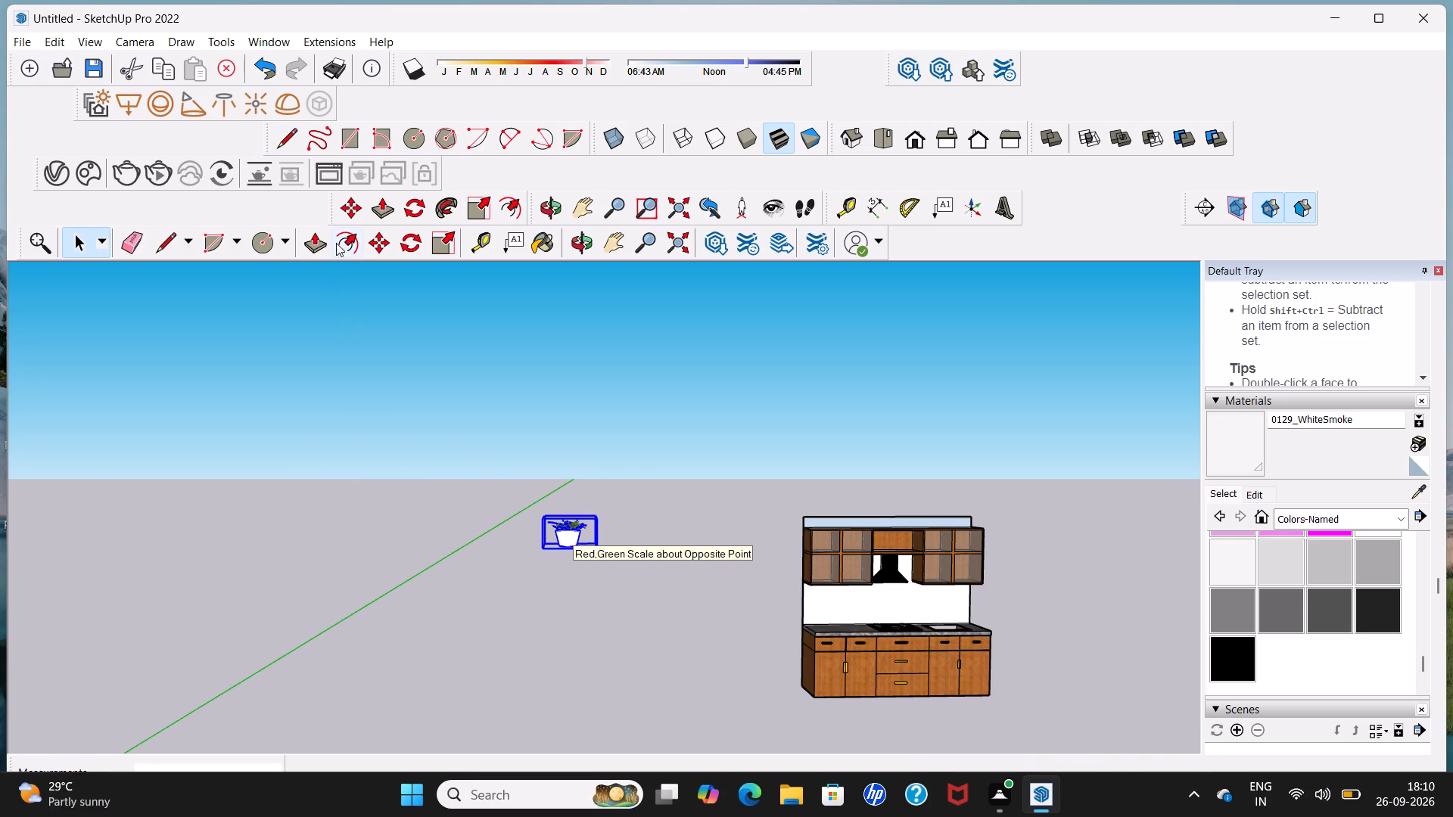
click(378, 238)
scroll(622, 552, up, 4)
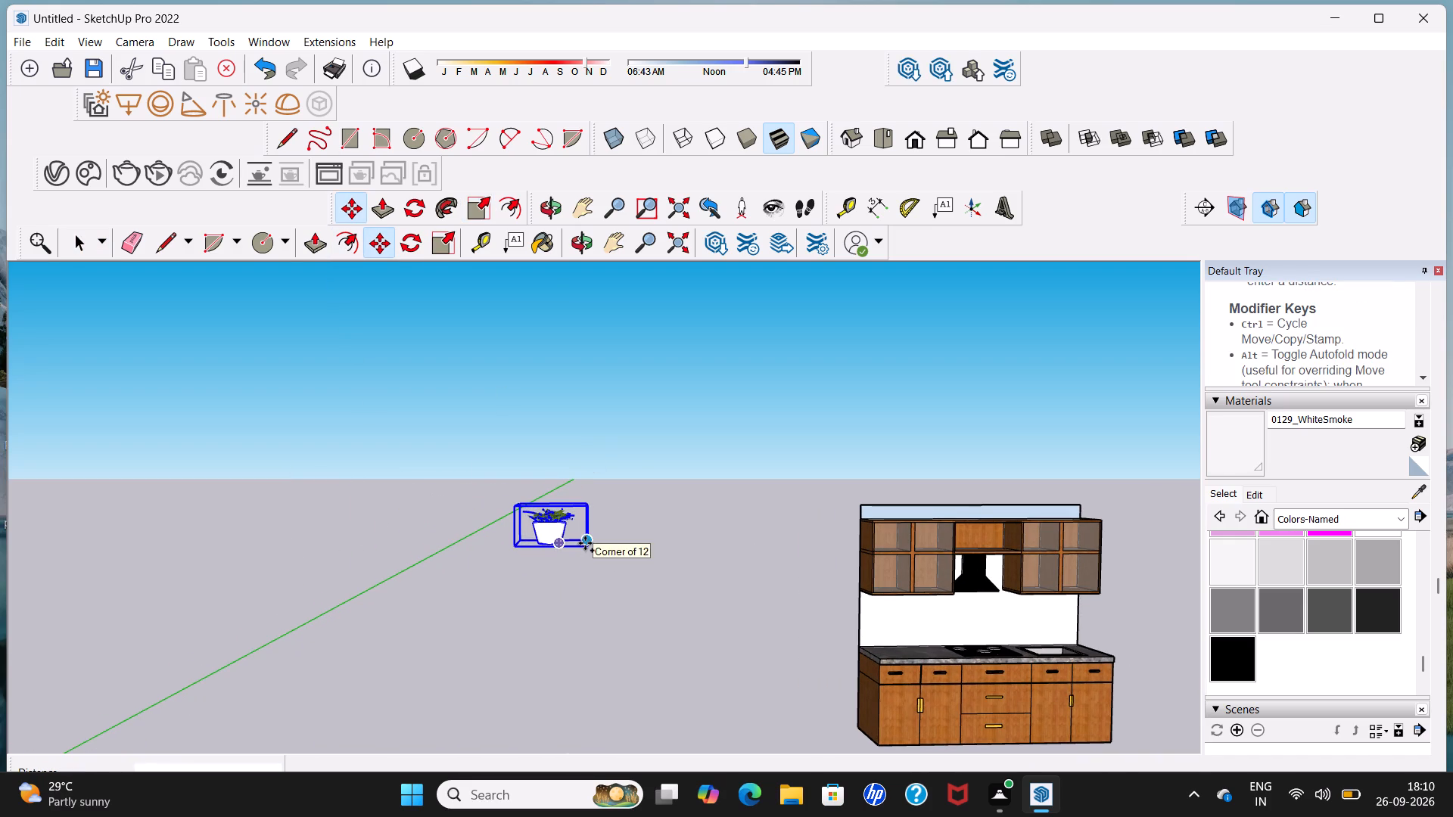
click(585, 543)
scroll(850, 650, down, 3)
scroll(912, 653, up, 2)
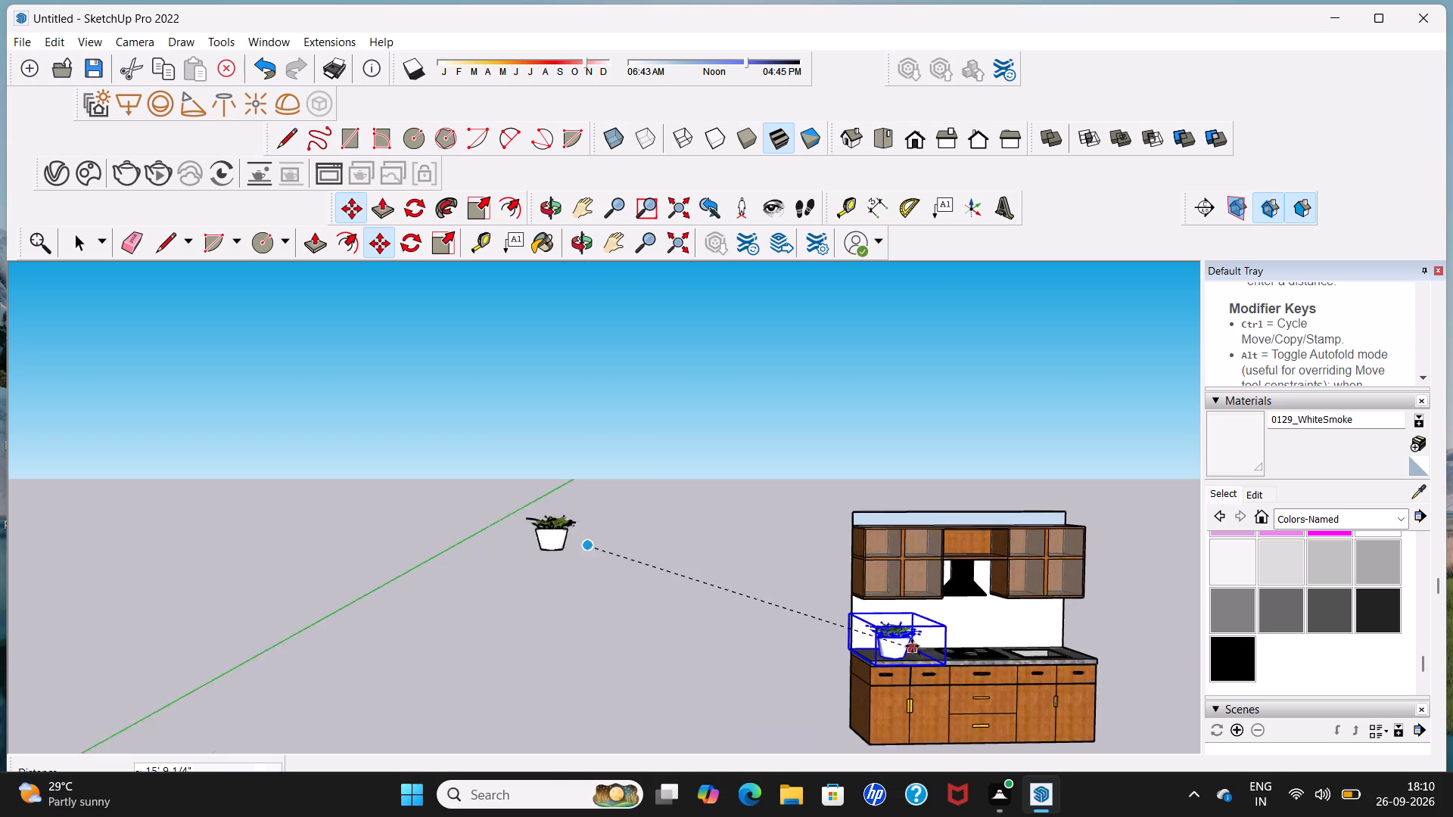
scroll(912, 646, up, 7)
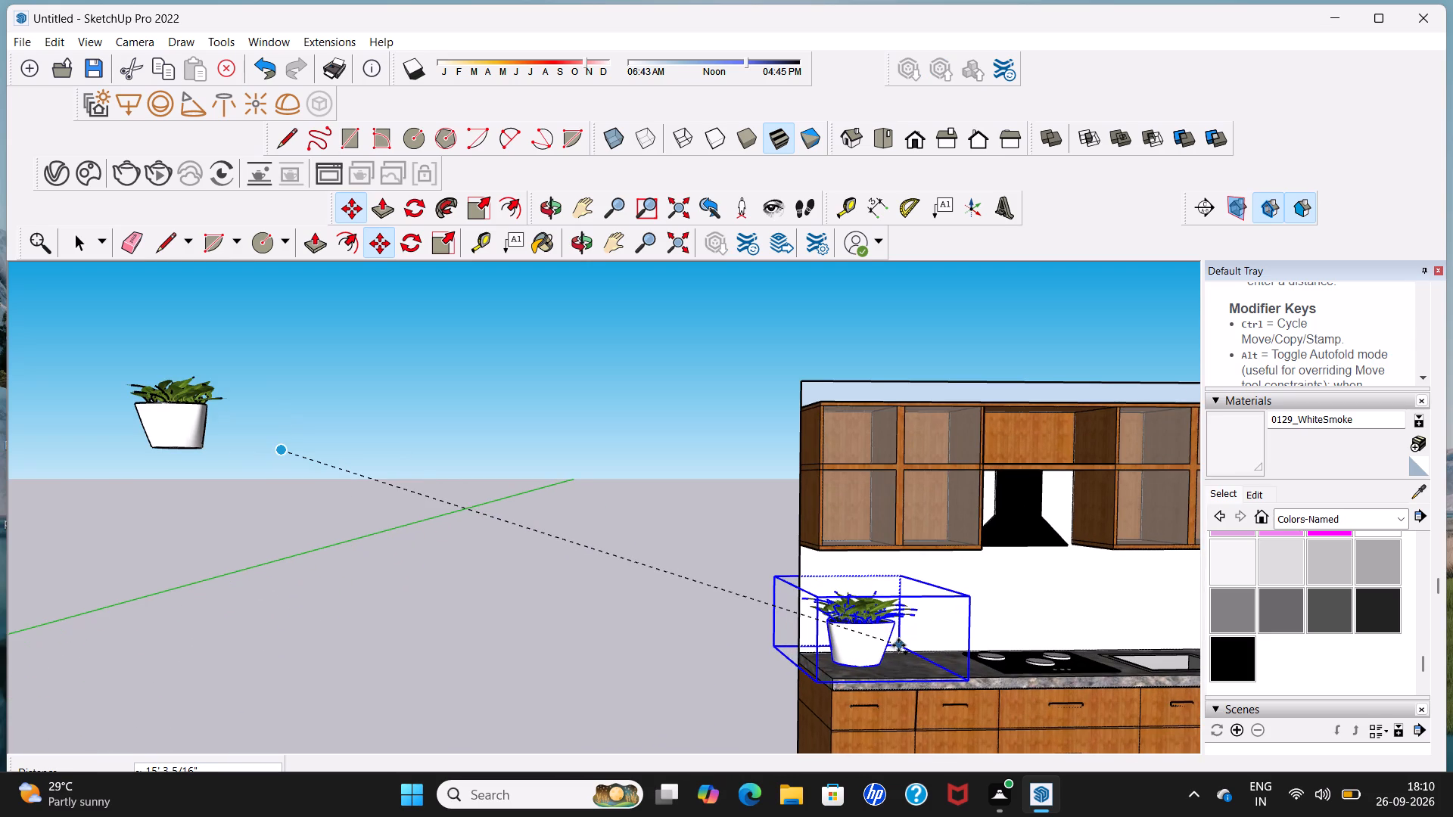
middle_drag(898, 645, 982, 648)
scroll(816, 641, up, 2)
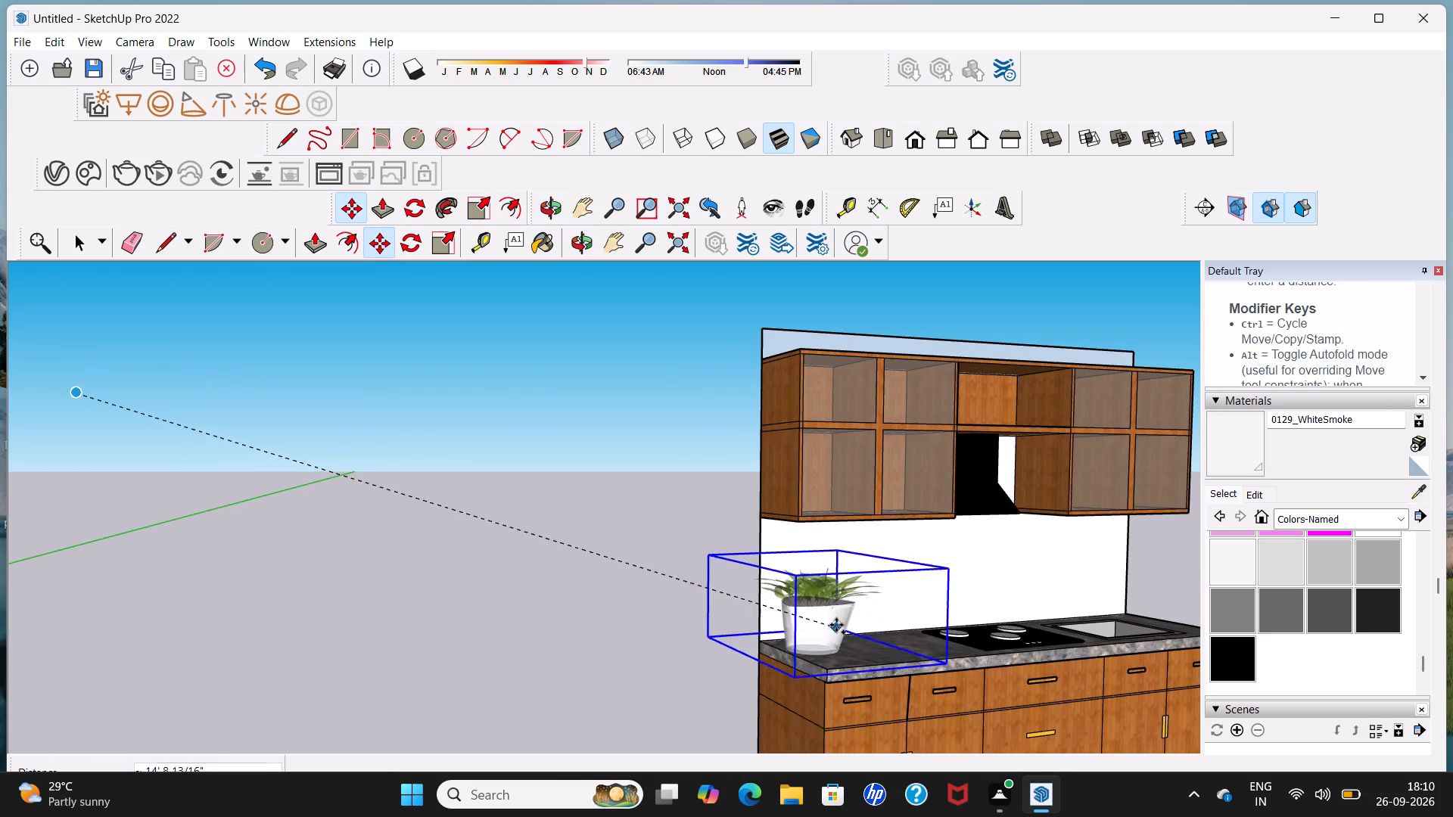
scroll(839, 629, up, 7)
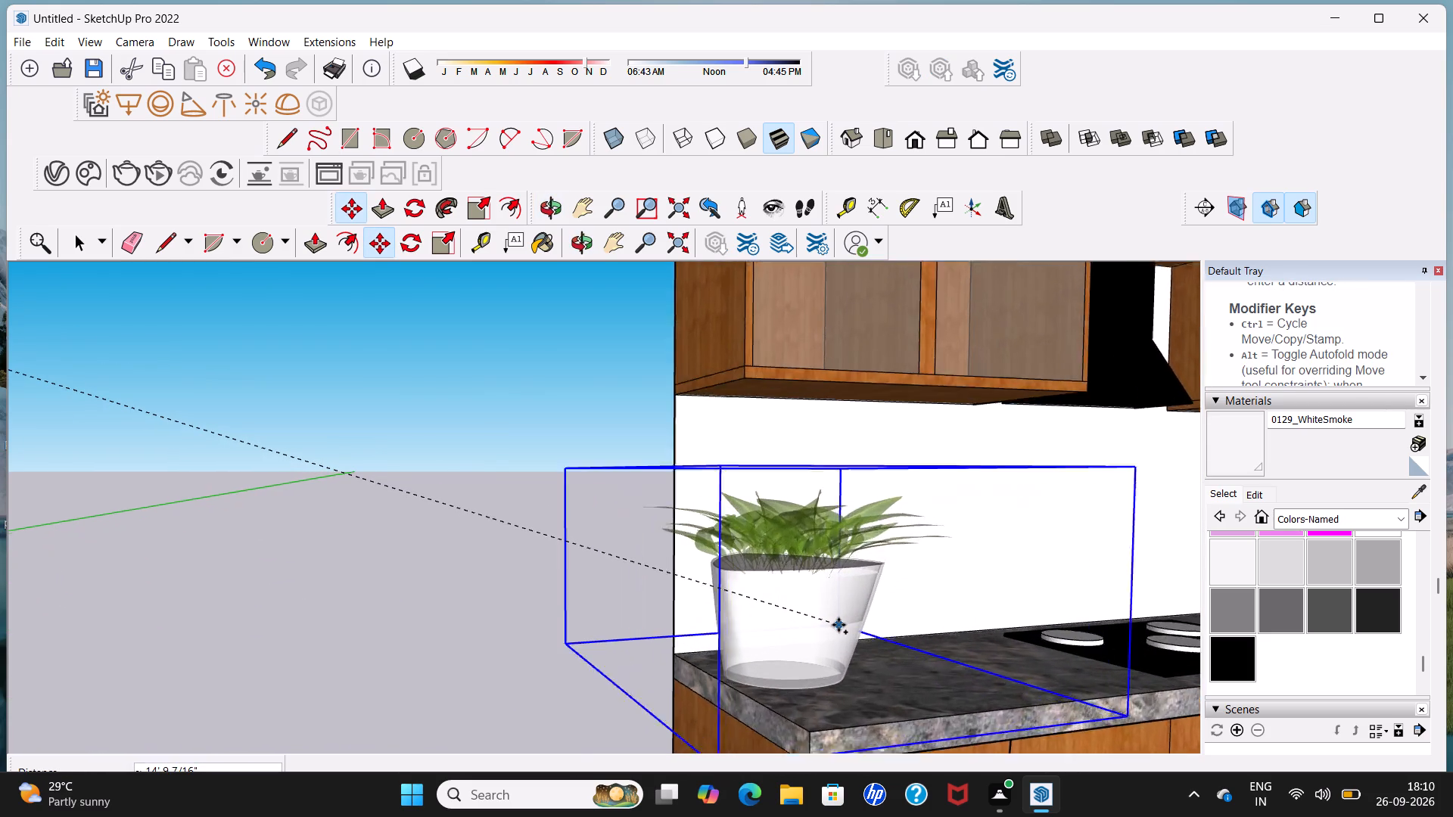
scroll(839, 625, up, 3)
scroll(839, 625, down, 4)
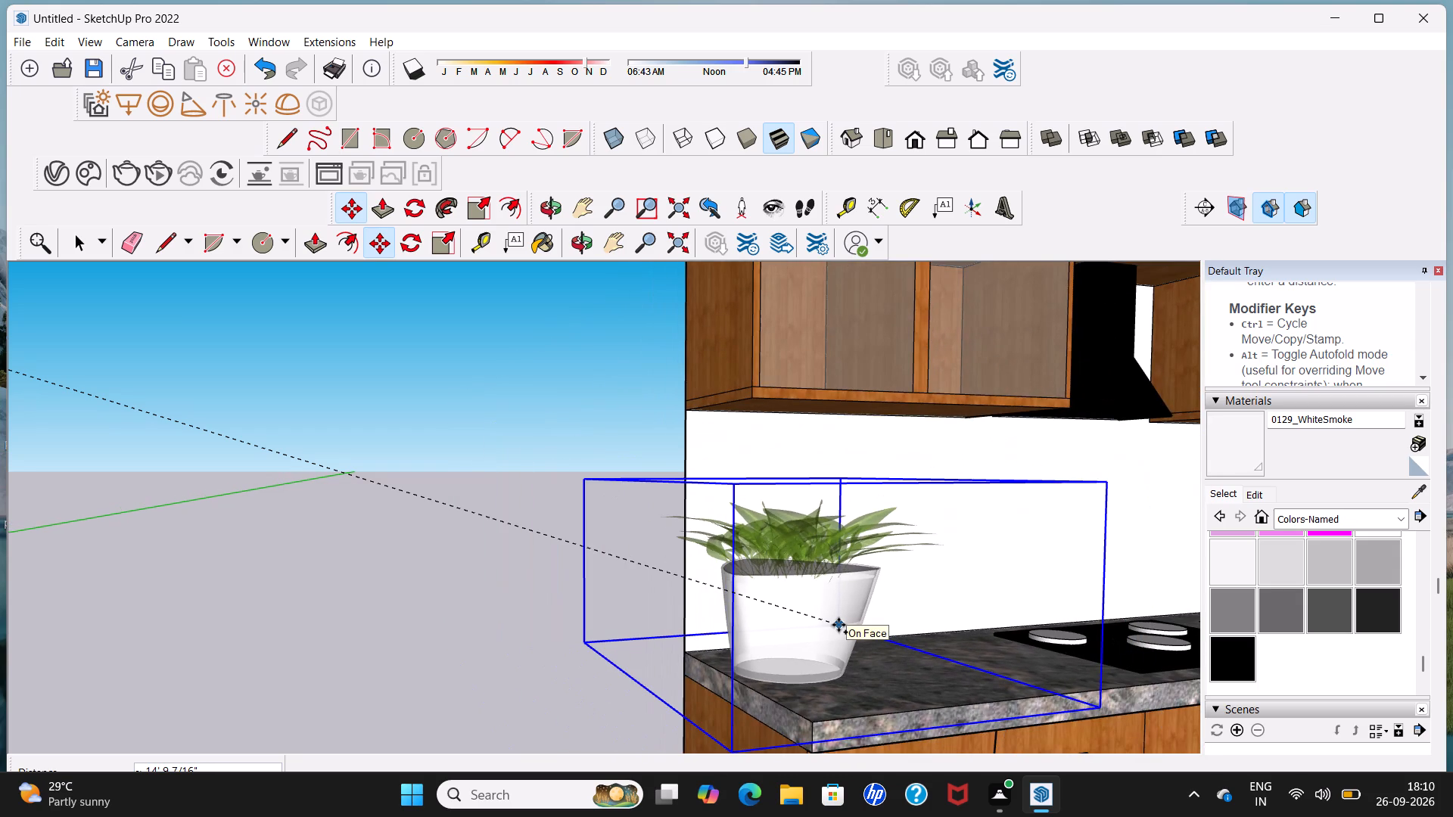
click(839, 625)
Shift the copied plant about 1' 4 5/8" so its pot sits on the countertop between the end and the cooktop.
scroll(839, 624, down, 20)
scroll(839, 624, down, 1)
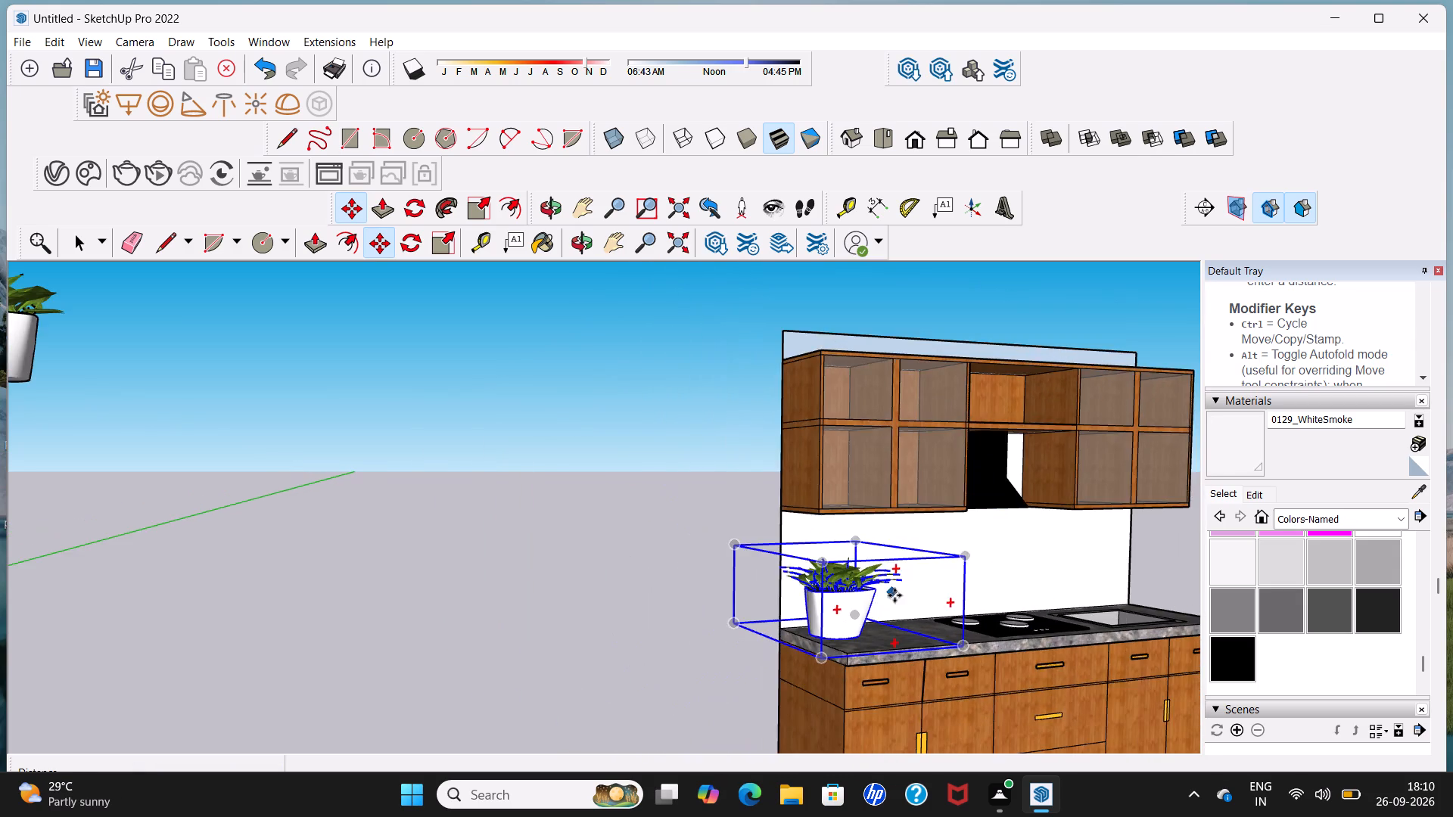
scroll(895, 595, down, 8)
middle_drag(921, 595, 709, 598)
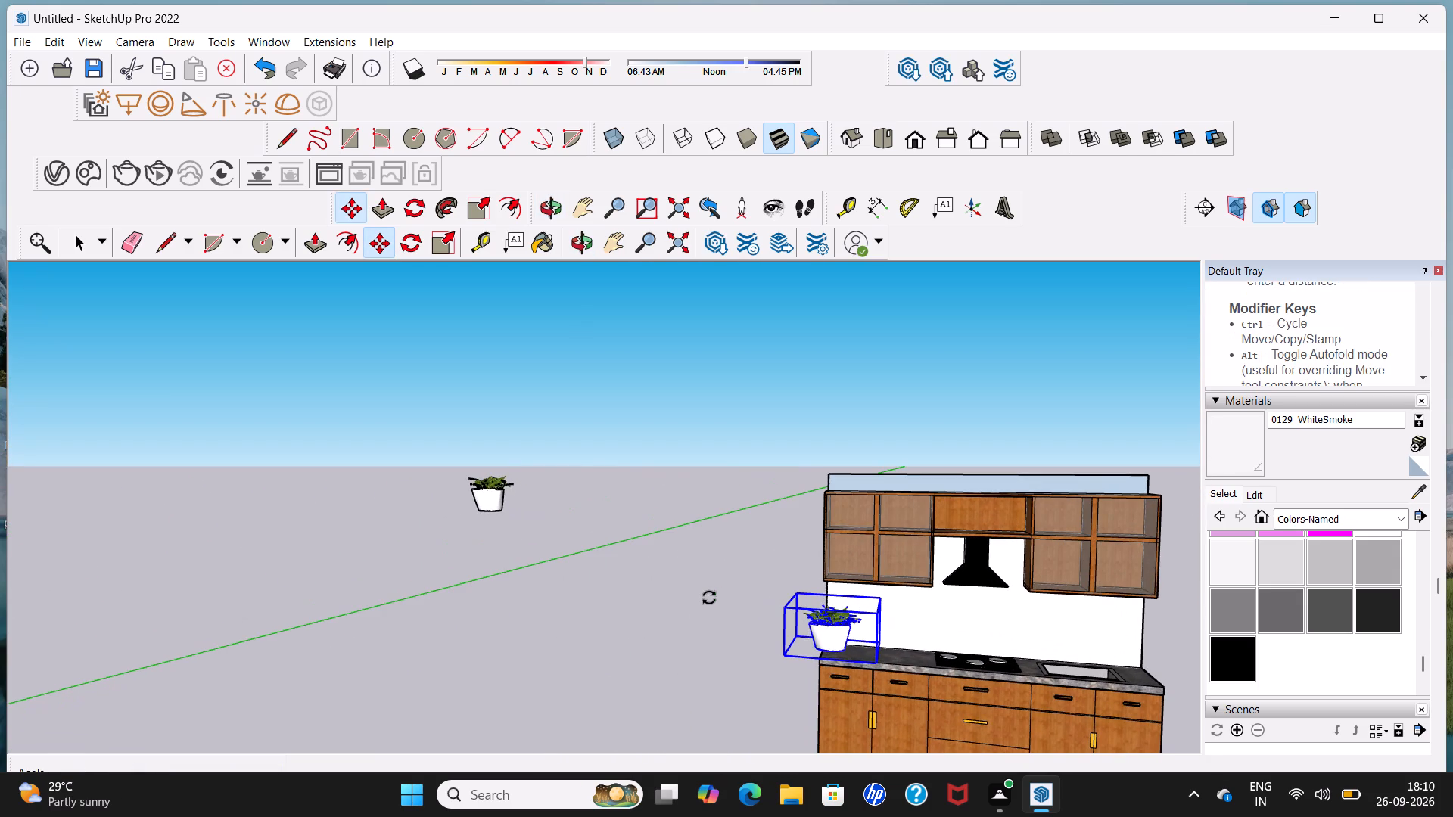
middle_drag(728, 607, 1010, 607)
scroll(649, 637, up, 5)
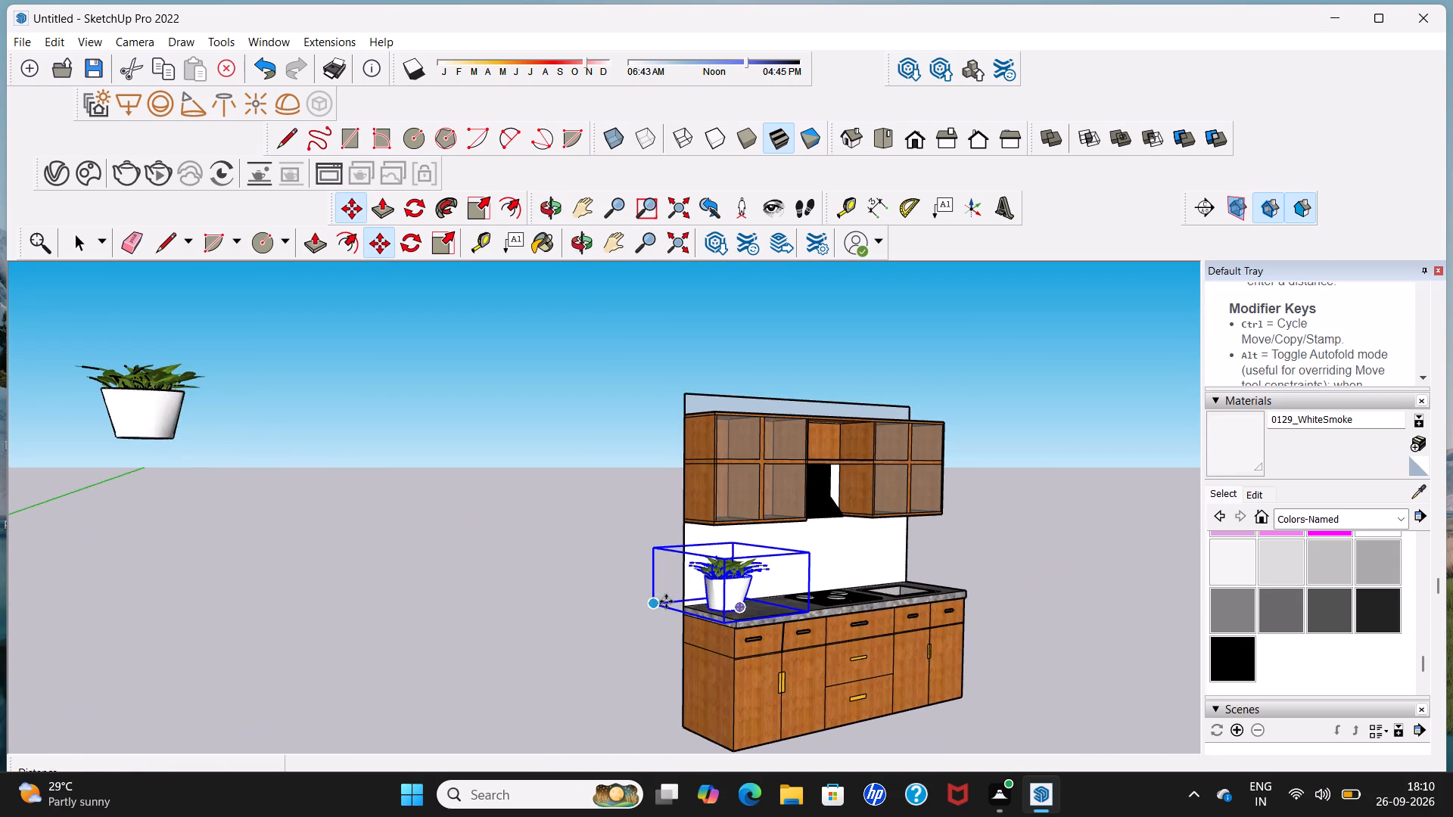
scroll(668, 601, up, 5)
click(757, 635)
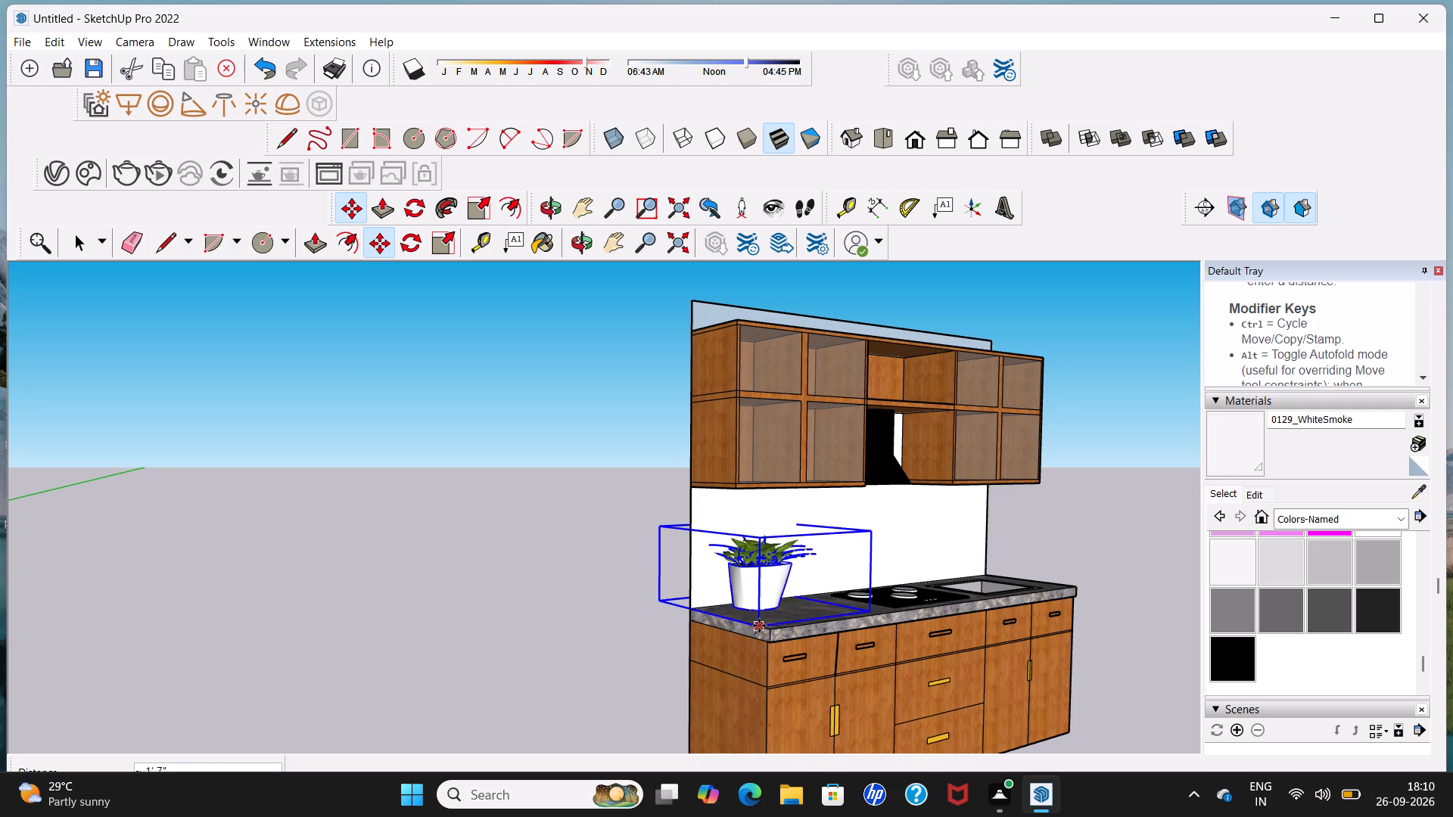
click(777, 630)
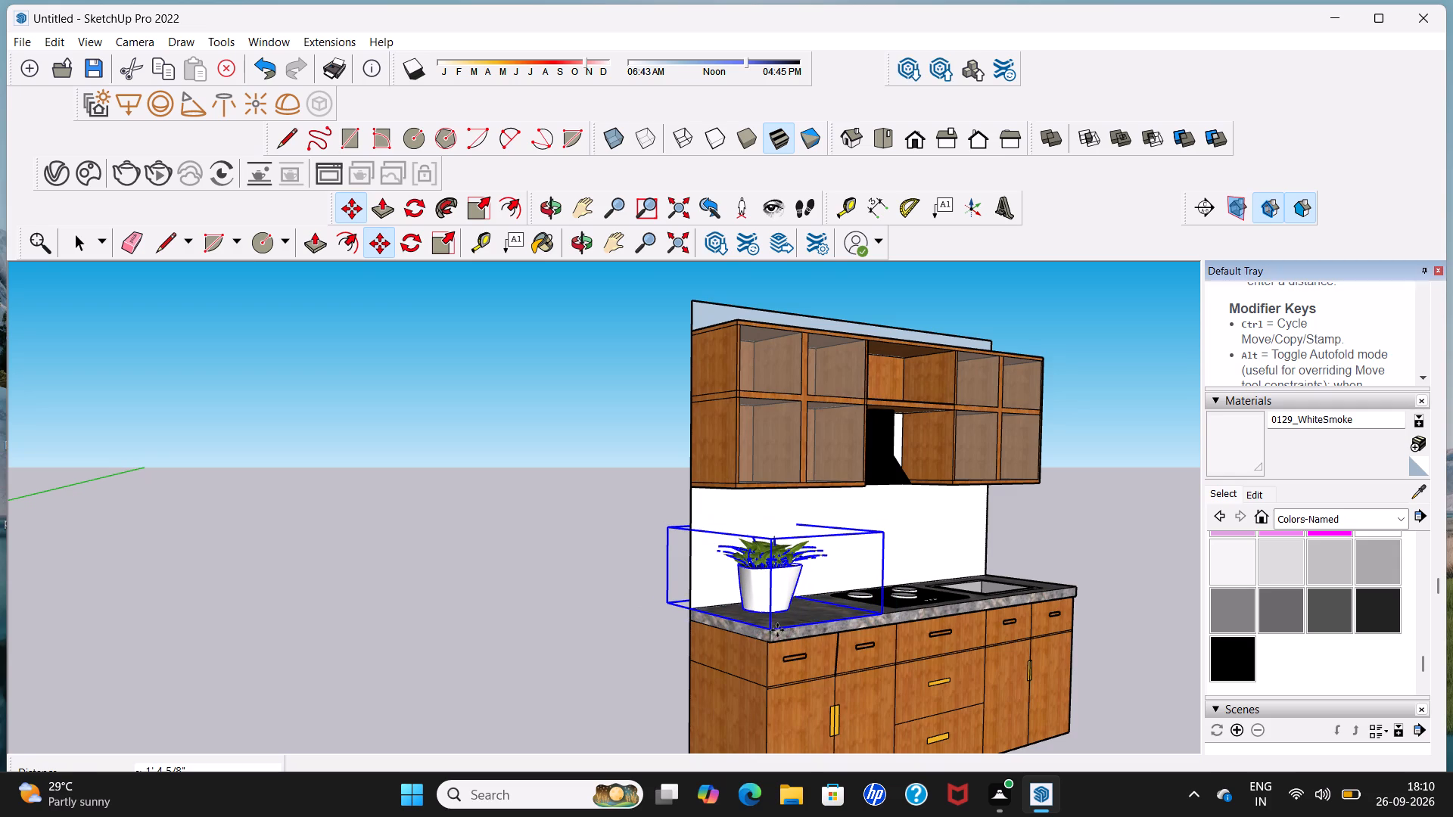
Copy the countertop plant about 8' along the counter to the corner behind the sink, and clear the selection.
middle_drag(777, 630, 1145, 537)
middle_drag(847, 589, 822, 600)
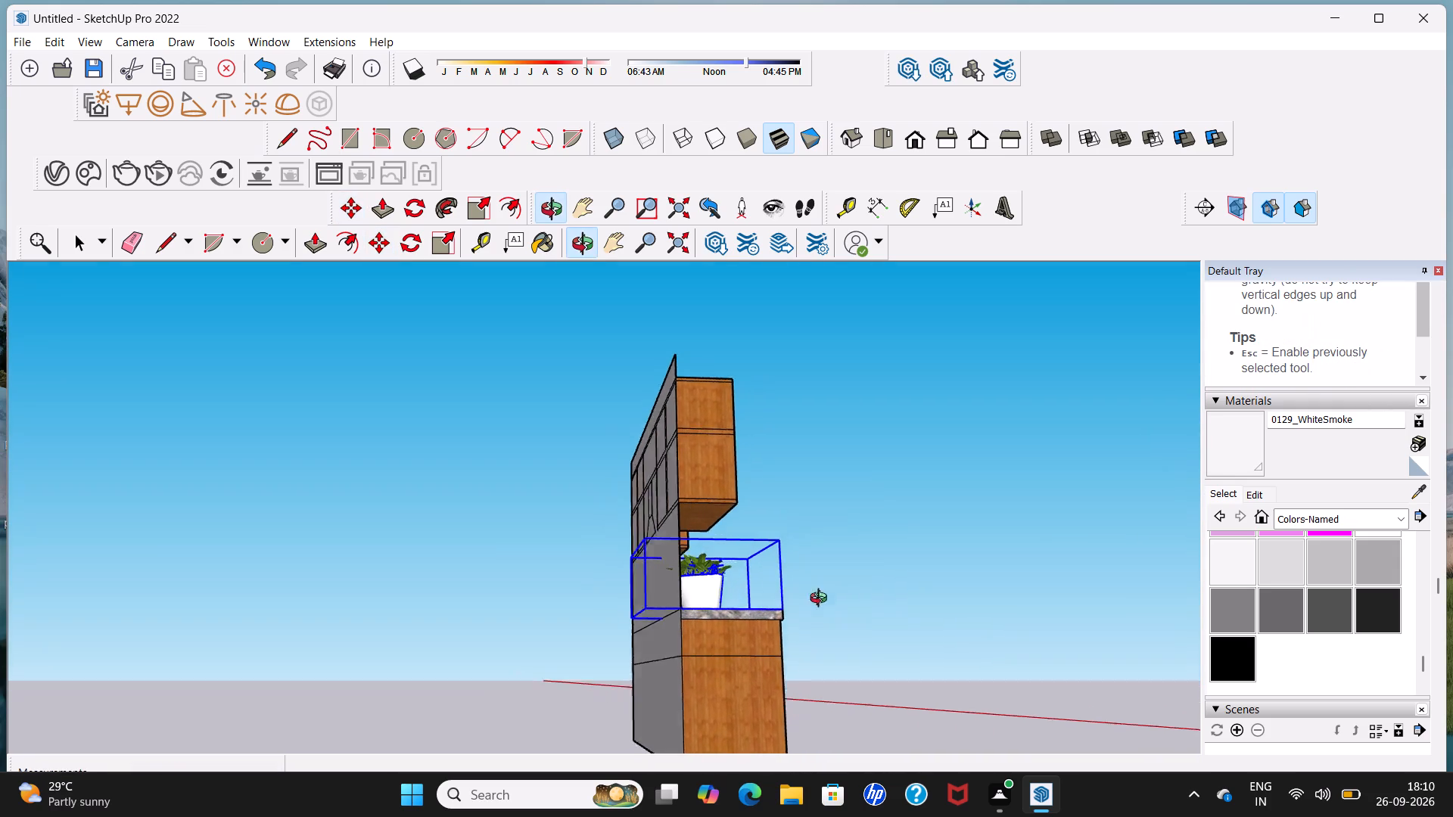
middle_drag(822, 600, 338, 626)
scroll(496, 607, up, 2)
scroll(520, 597, down, 6)
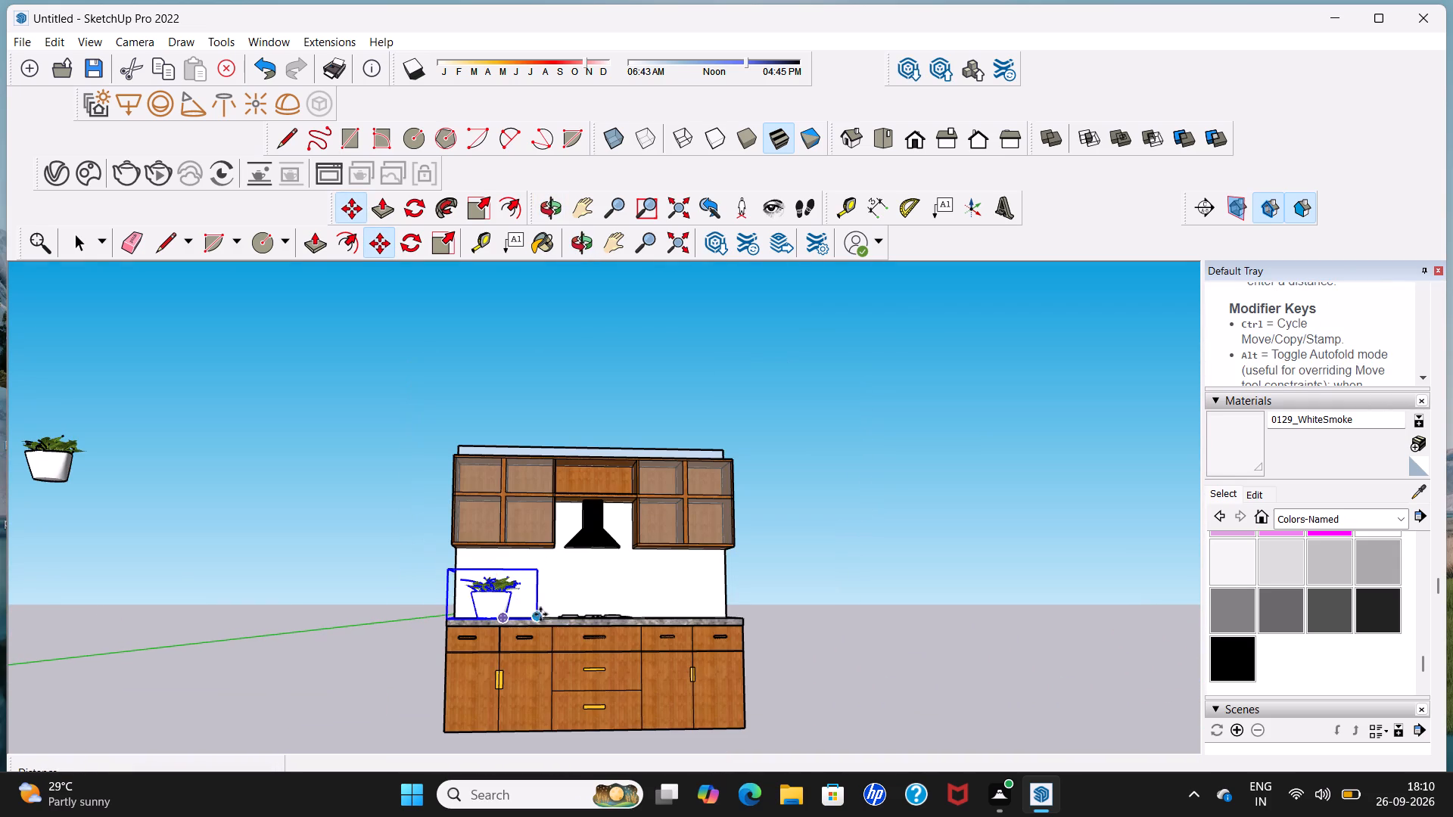
click(537, 620)
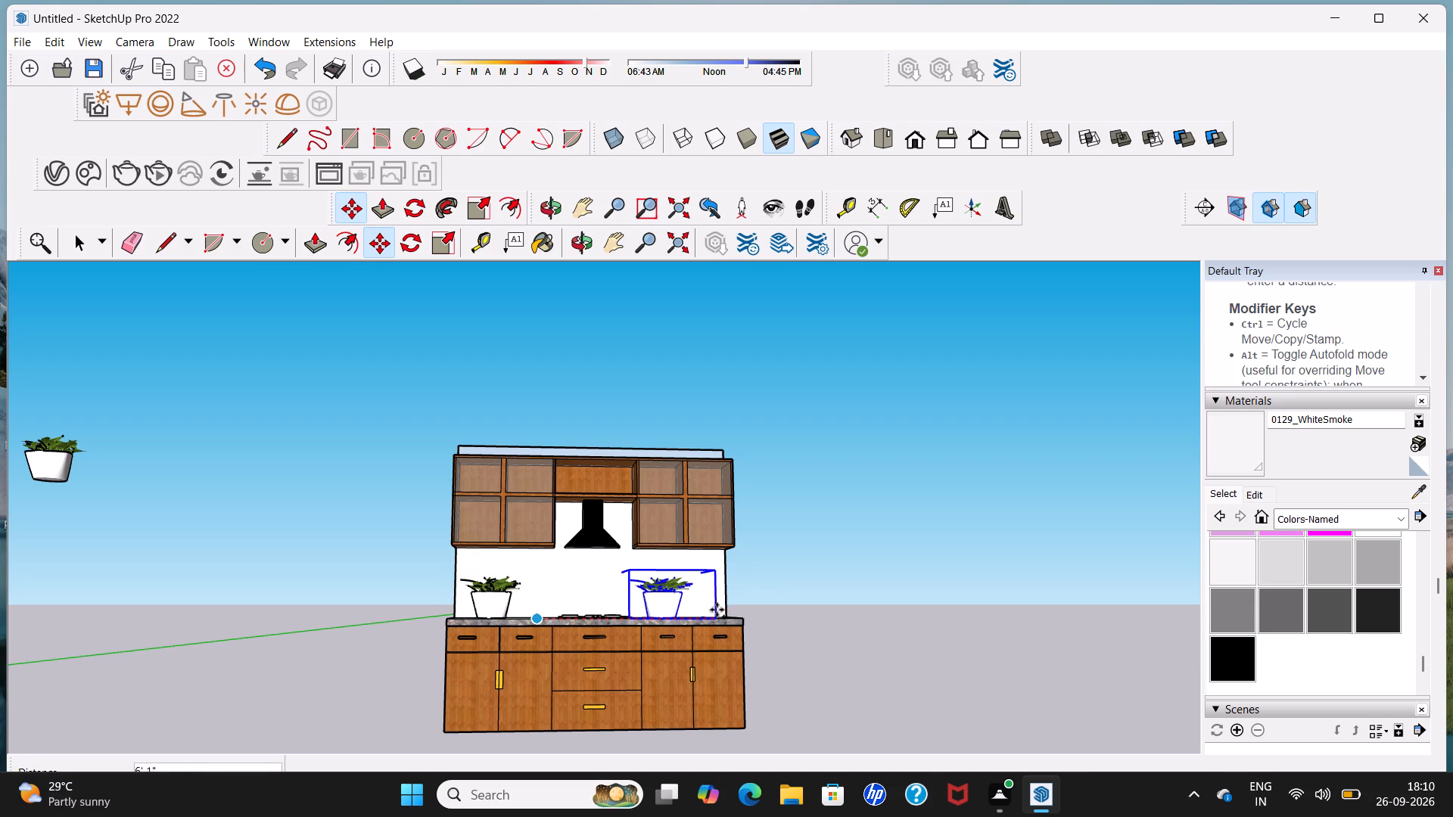
middle_drag(722, 608, 273, 660)
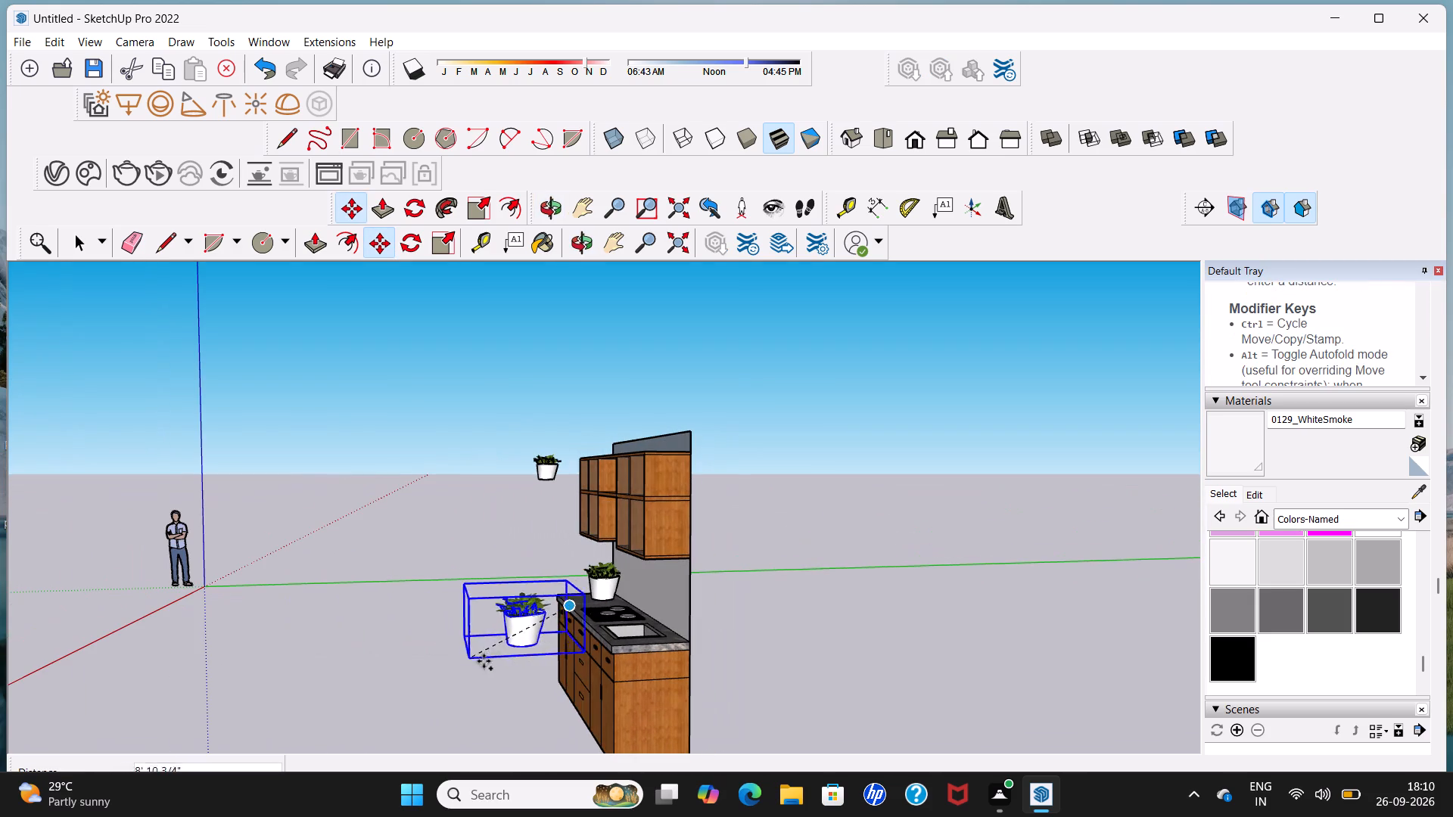
scroll(608, 657, up, 14)
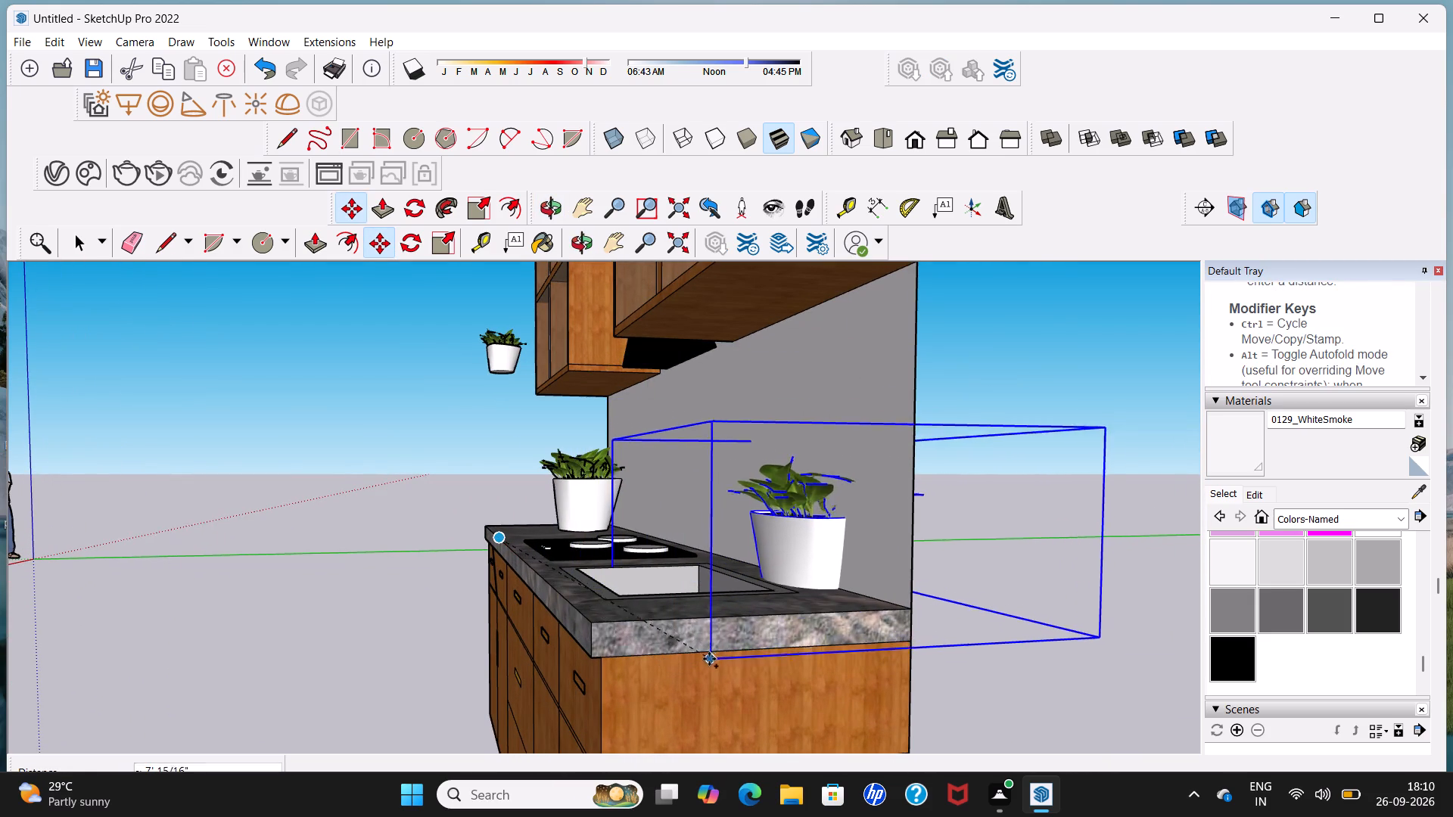
middle_drag(707, 659, 1066, 623)
middle_drag(915, 576, 987, 736)
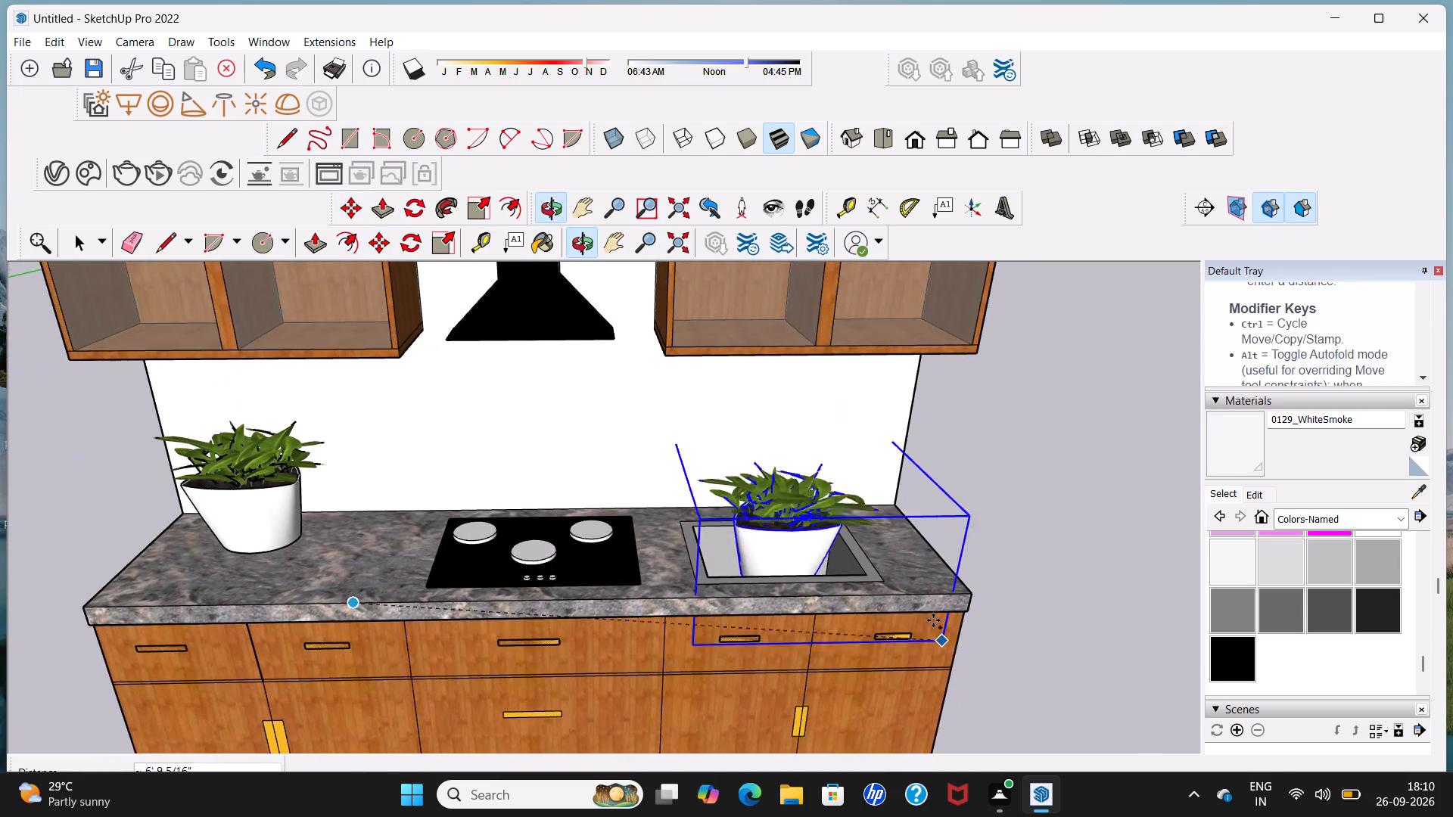
scroll(929, 608, up, 3)
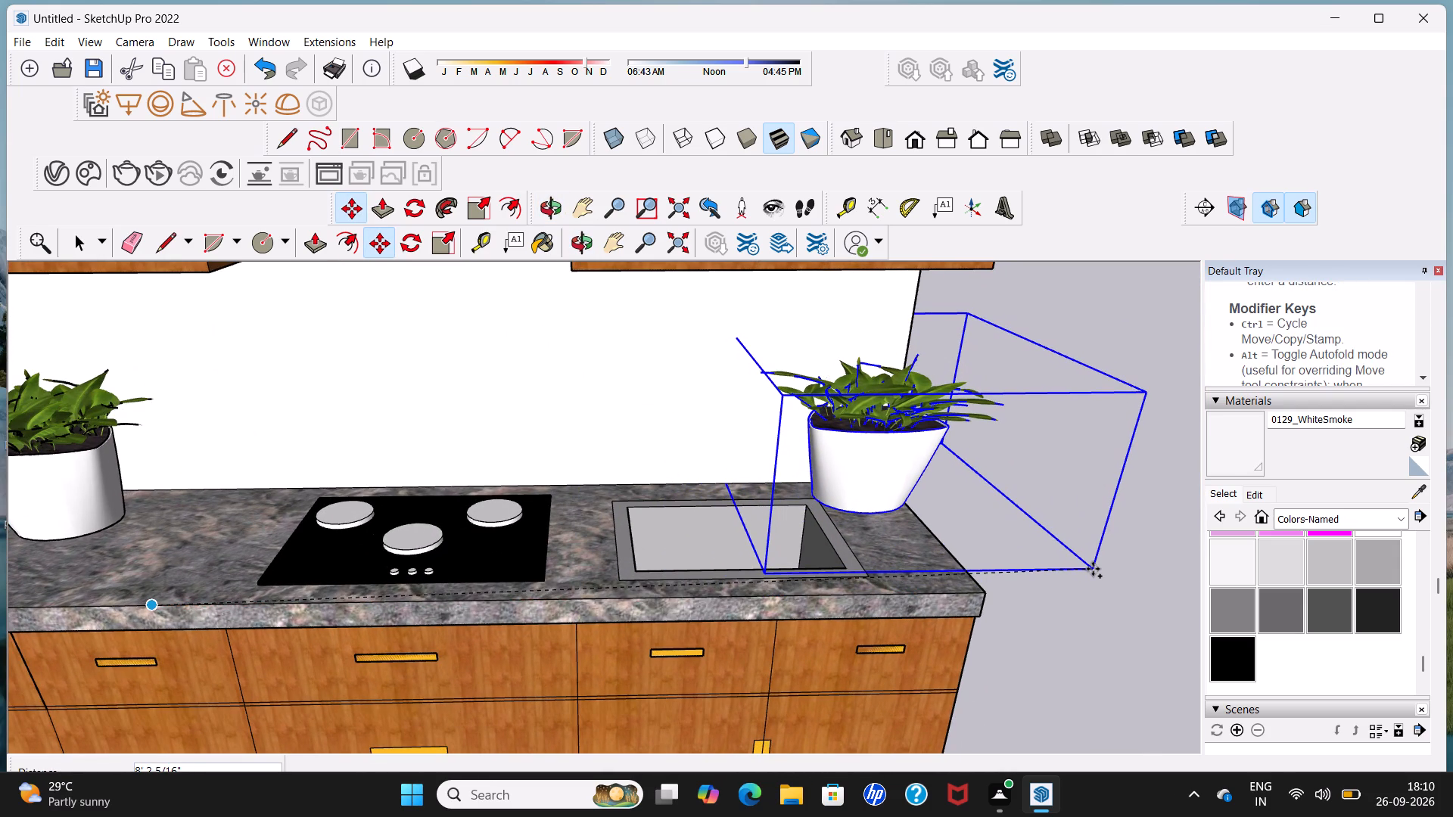
click(1093, 569)
scroll(1090, 567, down, 11)
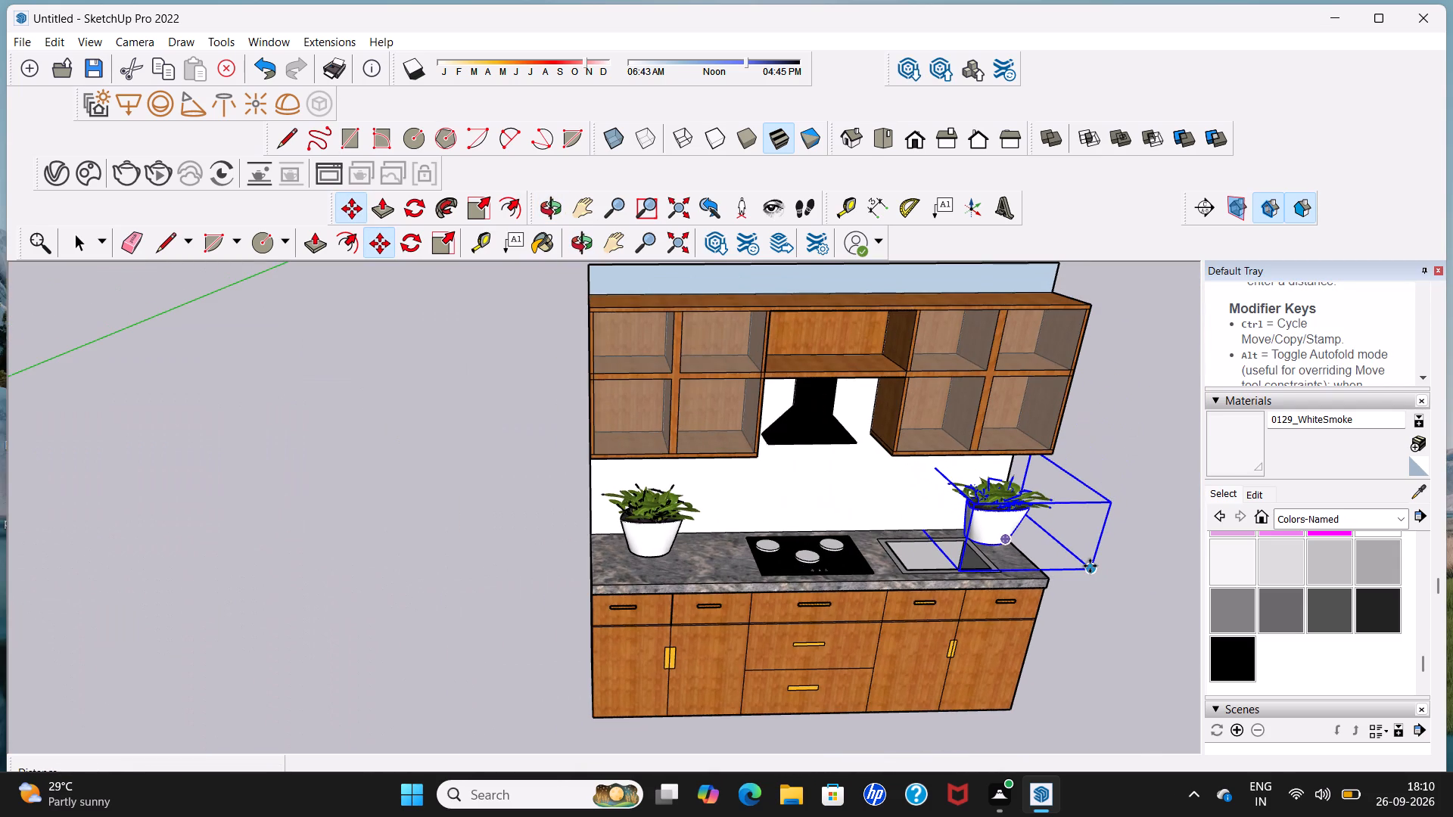
key(space)
scroll(1088, 568, down, 6)
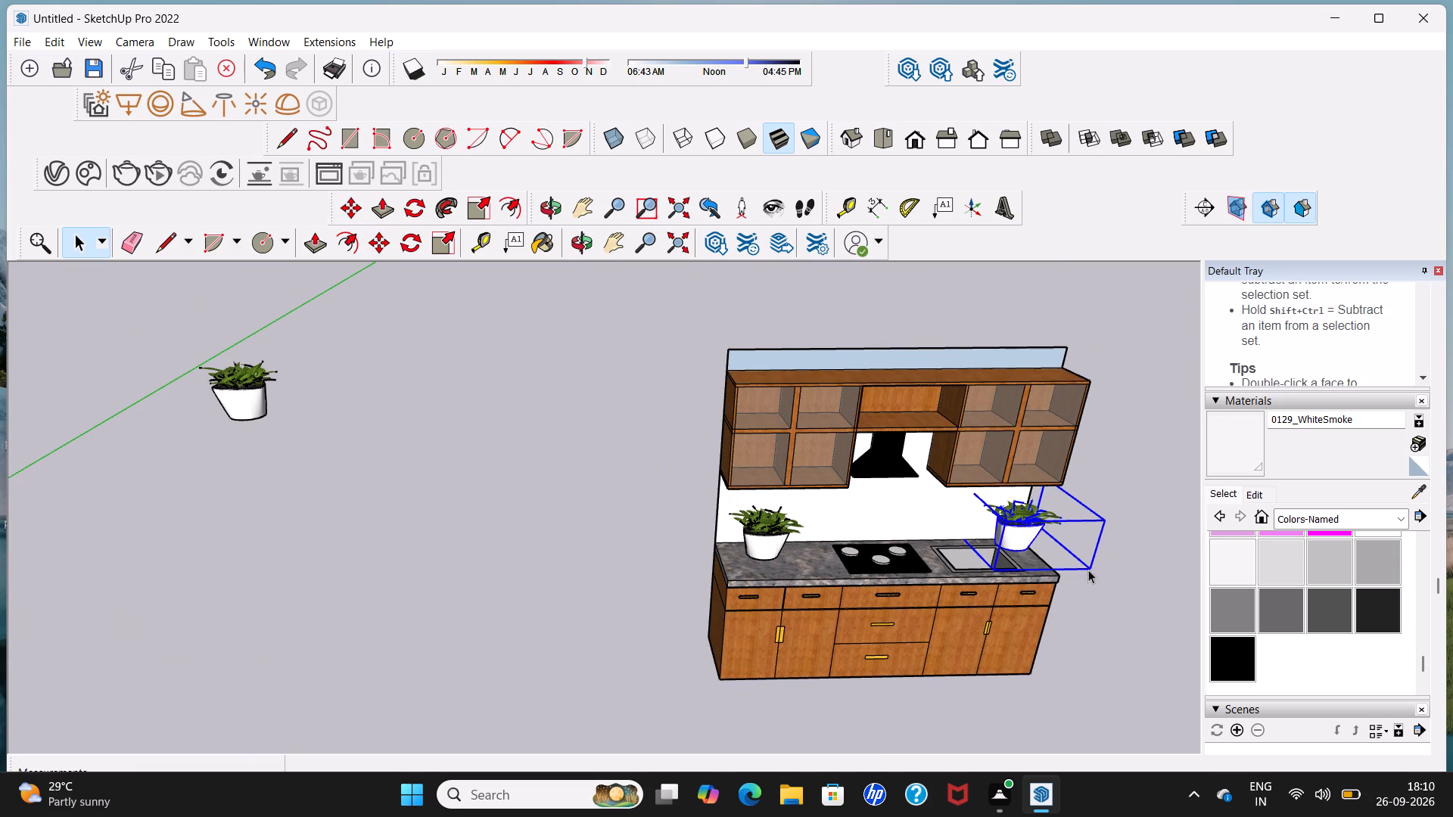
key(space)
click(1116, 527)
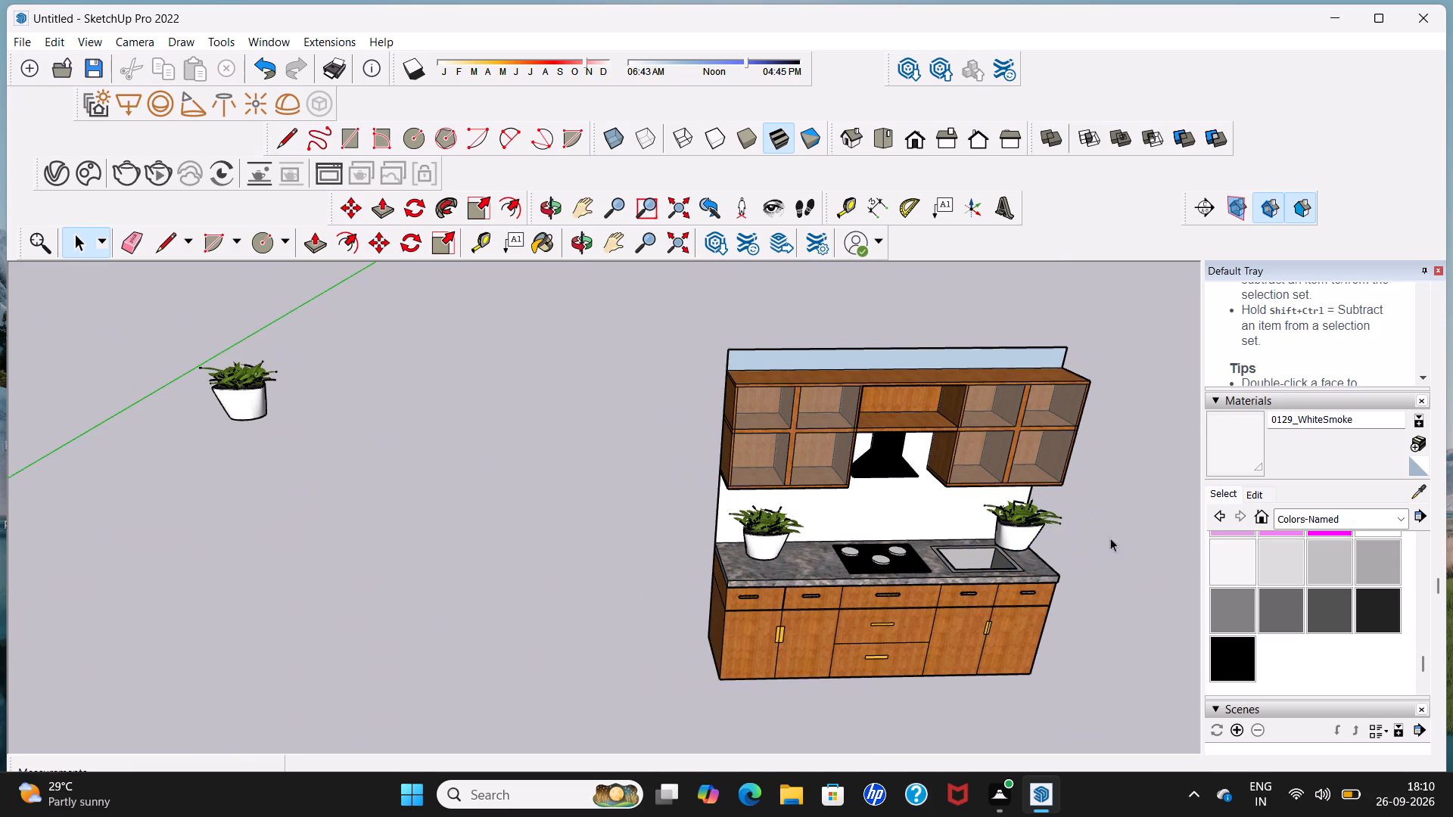
Scale the original potted plant, away from the kitchen unit, down in width and depth to about 0.66 and 0.62.
middle_drag(1089, 561, 845, 476)
scroll(870, 482, down, 6)
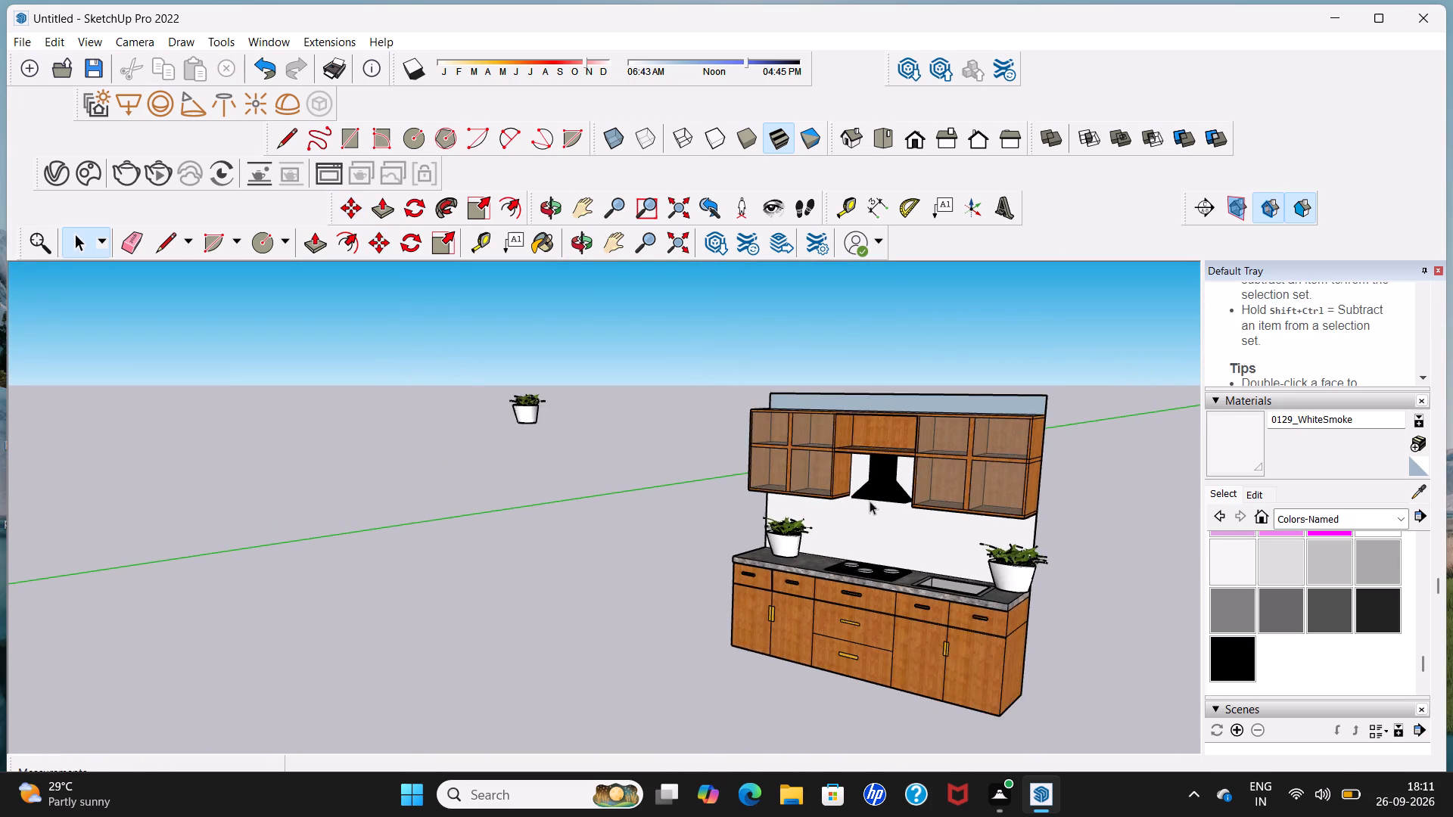
middle_drag(894, 555, 1046, 498)
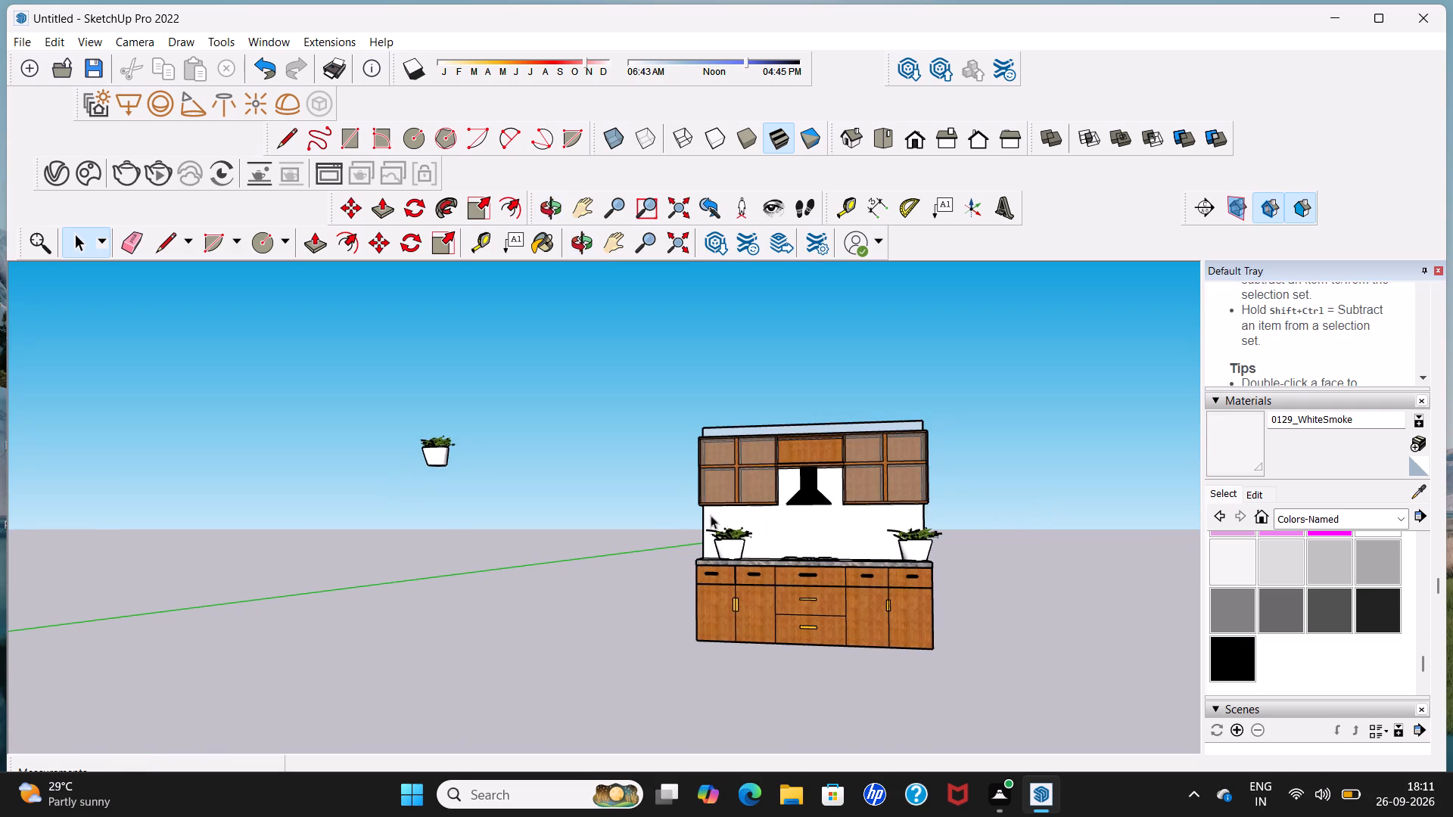
scroll(708, 506, up, 1)
click(400, 449)
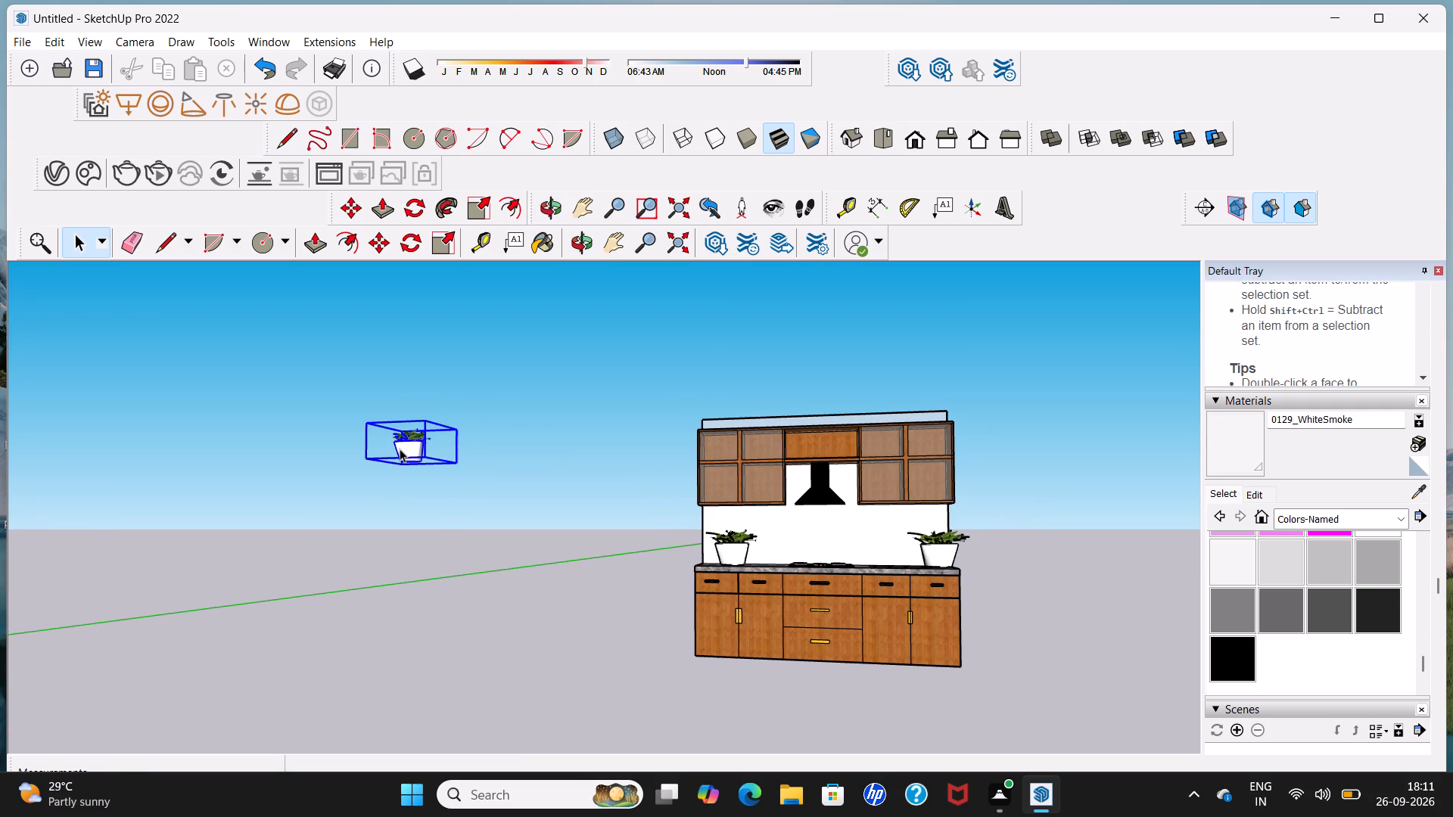
click(447, 245)
scroll(477, 433, up, 5)
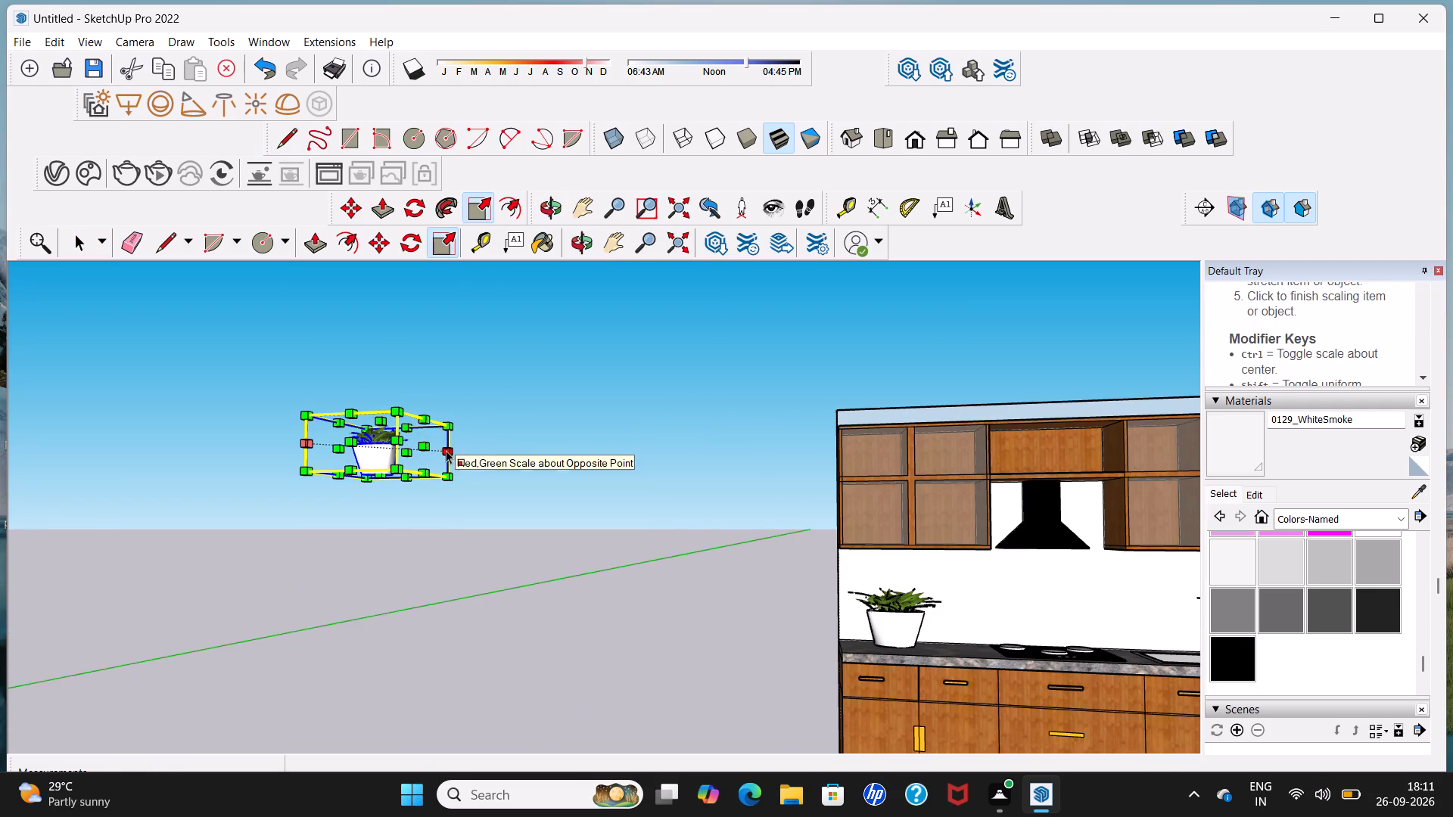
click(446, 449)
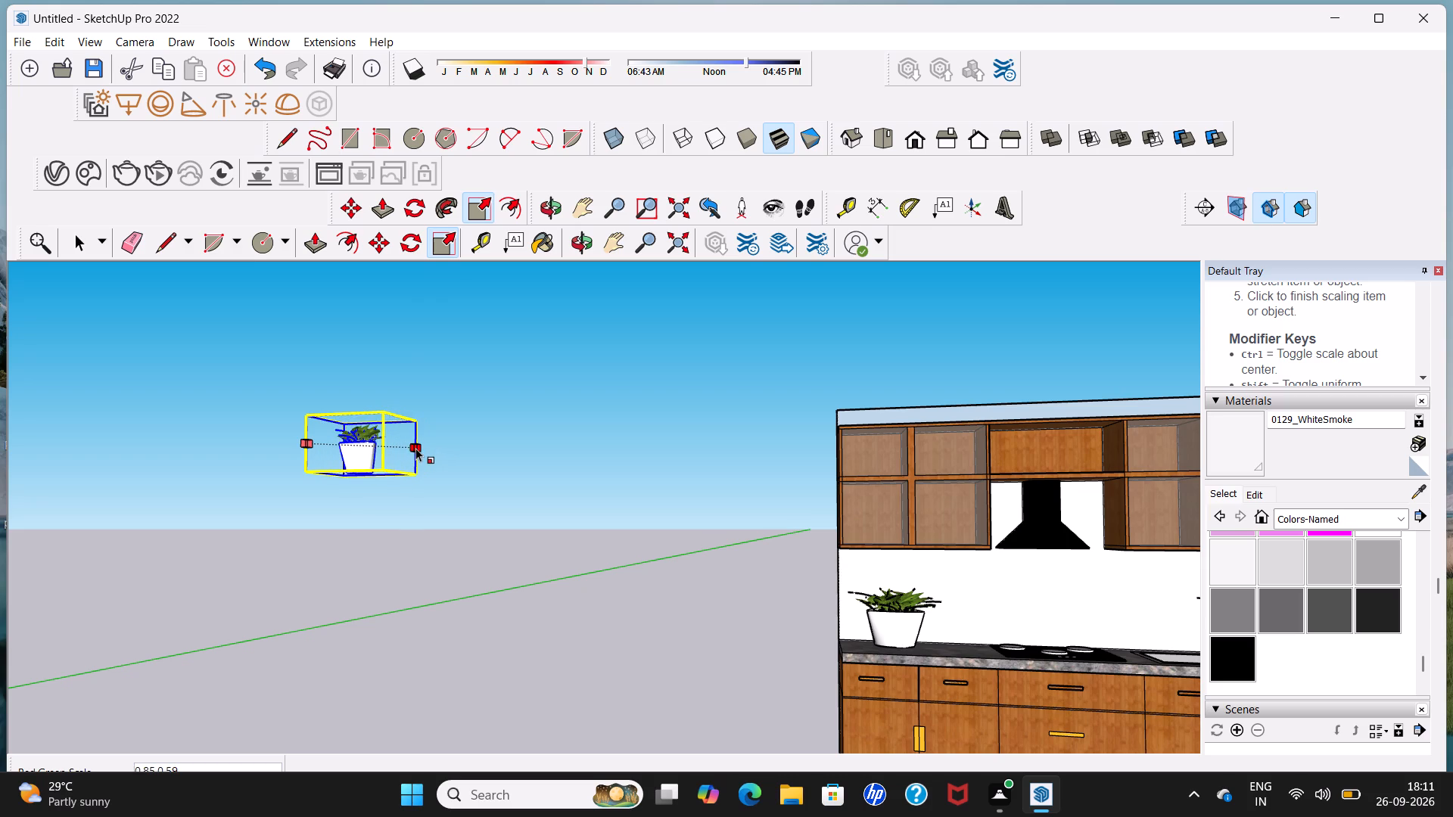
click(400, 449)
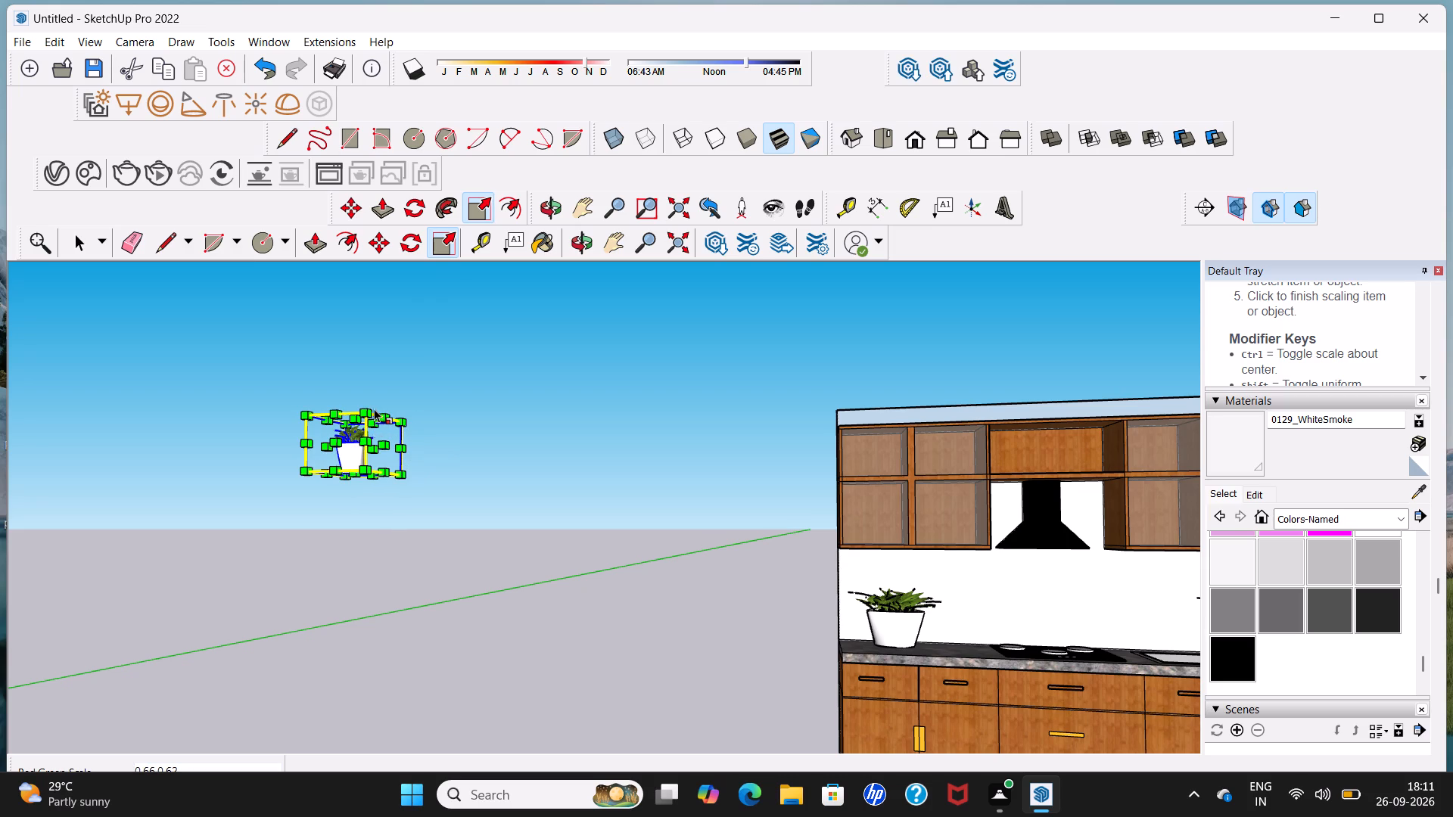
Scale the original potted plant, away from the kitchen unit, down in depth and height to about 0.88 and 0.67.
click(336, 415)
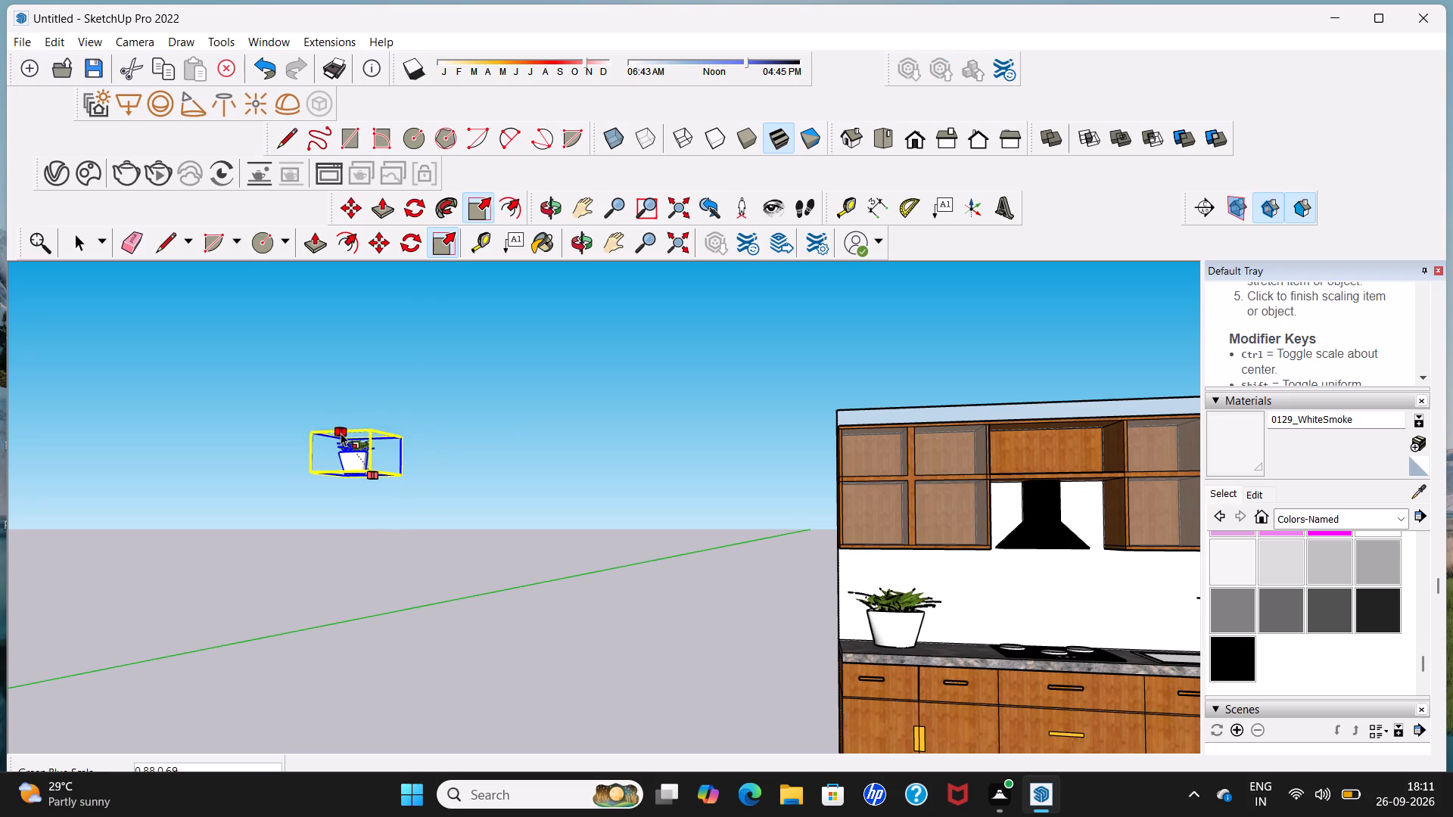
click(341, 434)
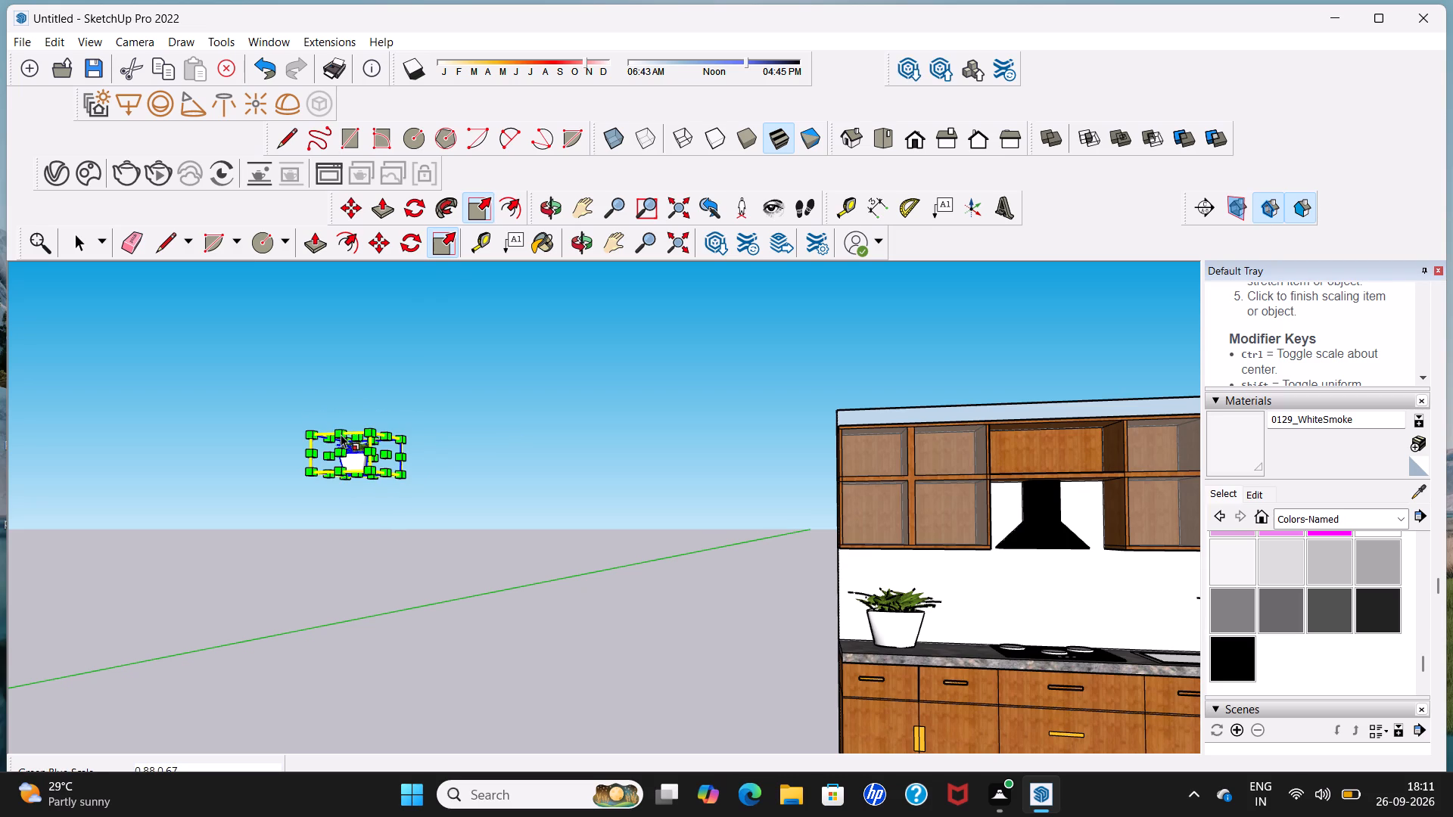
key(space)
Move the original potted plant about 18' 7 13/16" into the open niche above the hood, and clear the selection.
middle_drag(344, 438, 422, 540)
scroll(407, 519, up, 1)
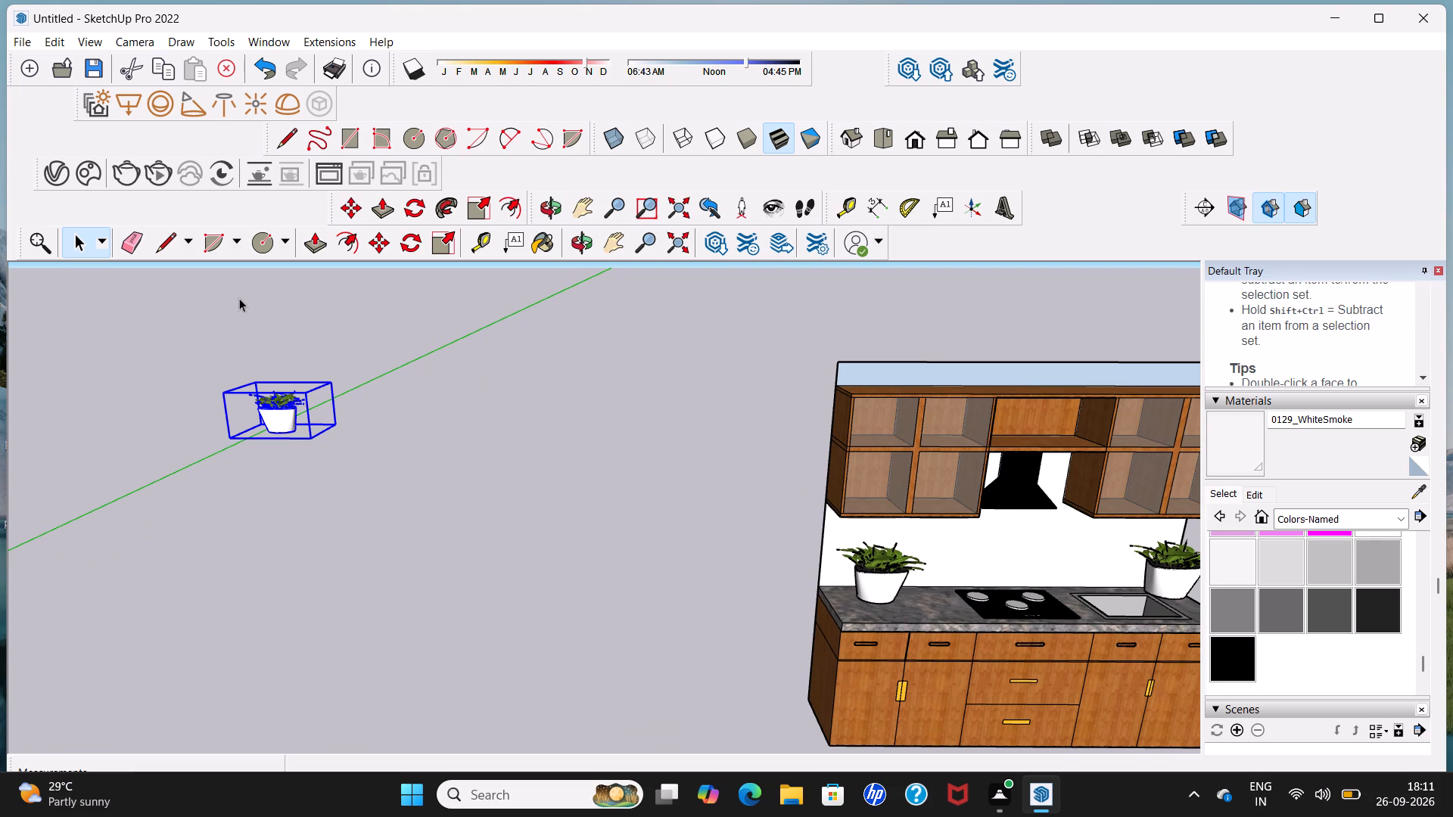
click(383, 244)
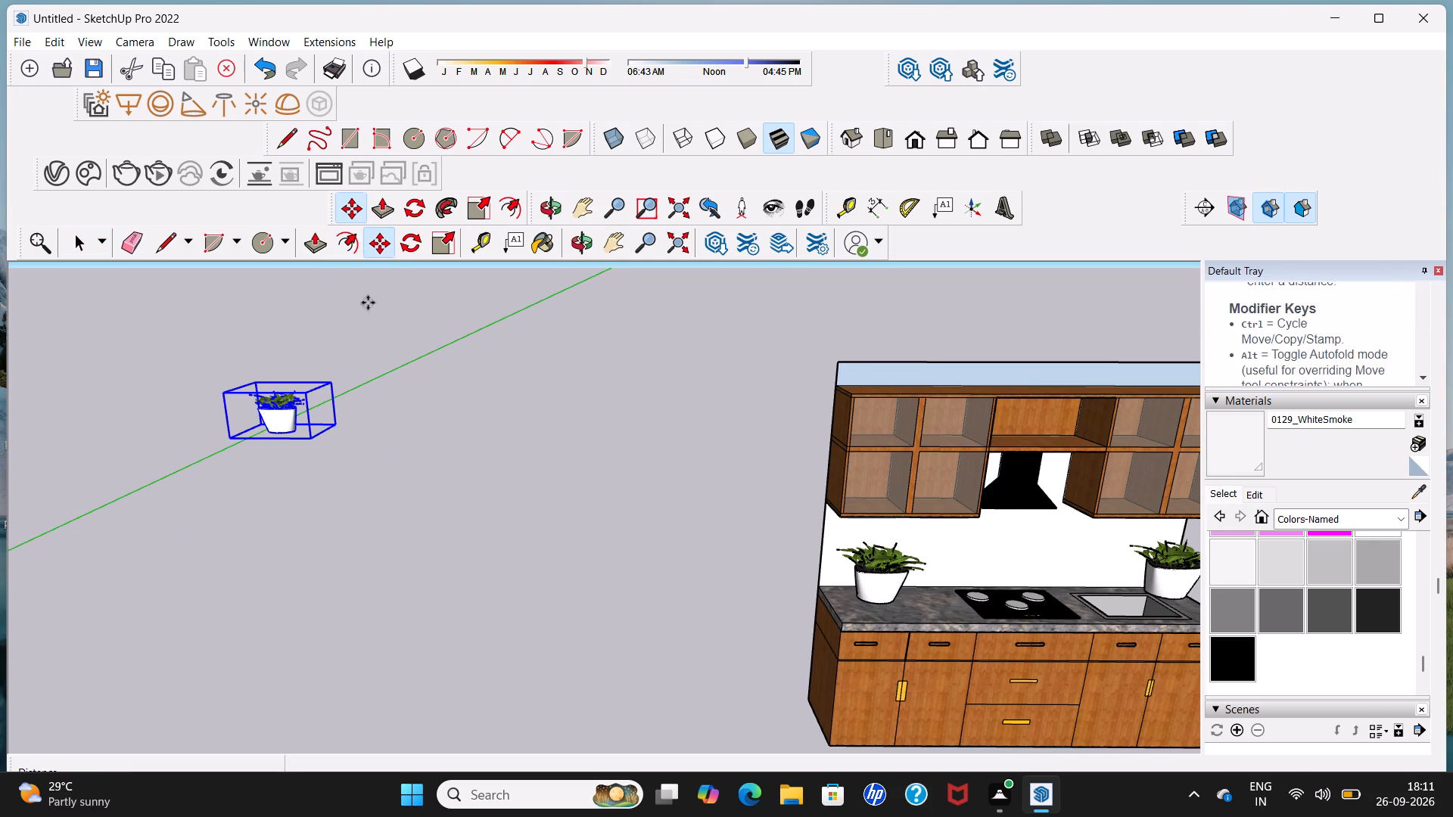
click(313, 436)
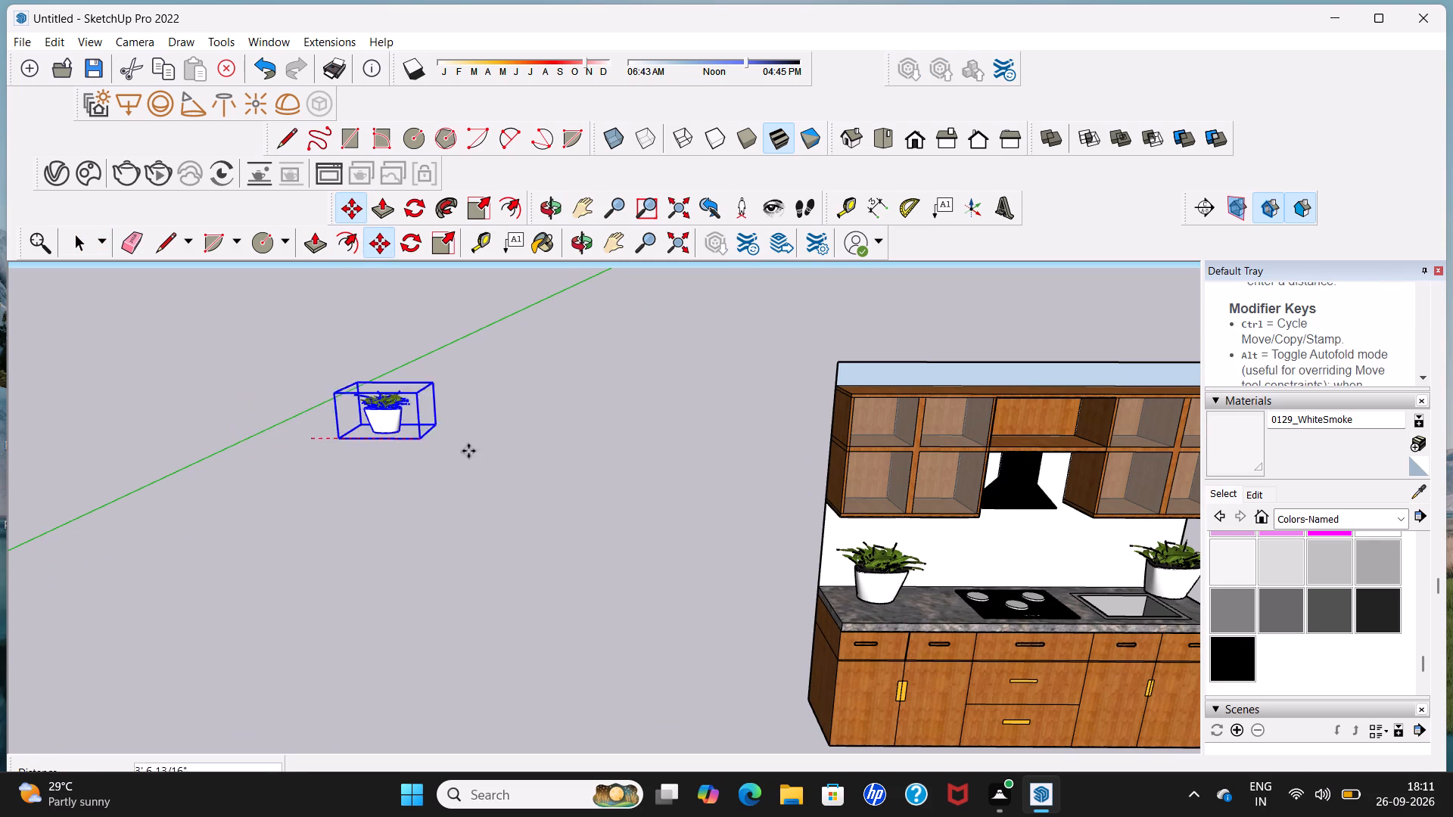
scroll(507, 459, down, 5)
scroll(872, 436, up, 5)
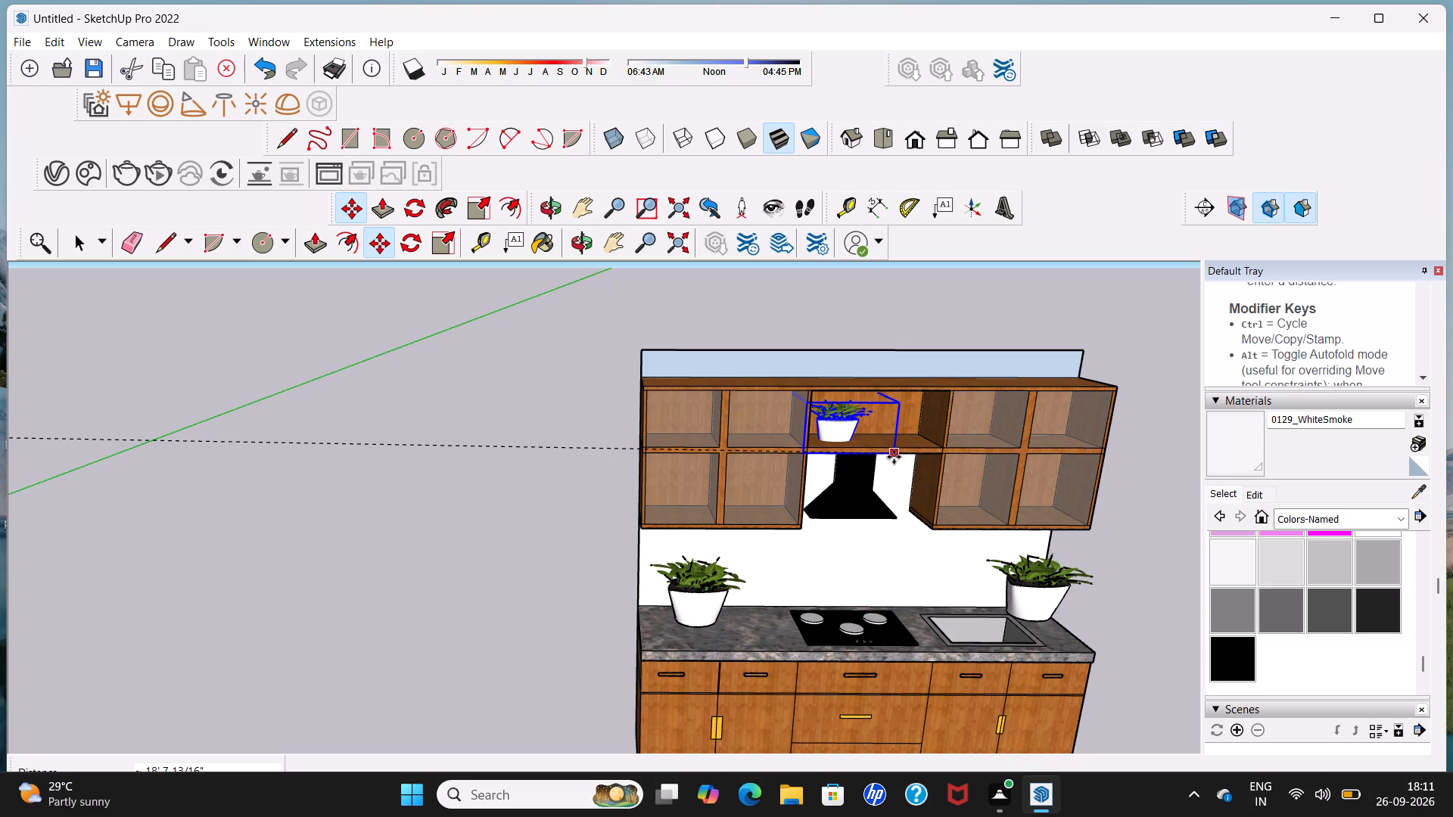
click(894, 457)
key(space)
scroll(894, 453, down, 4)
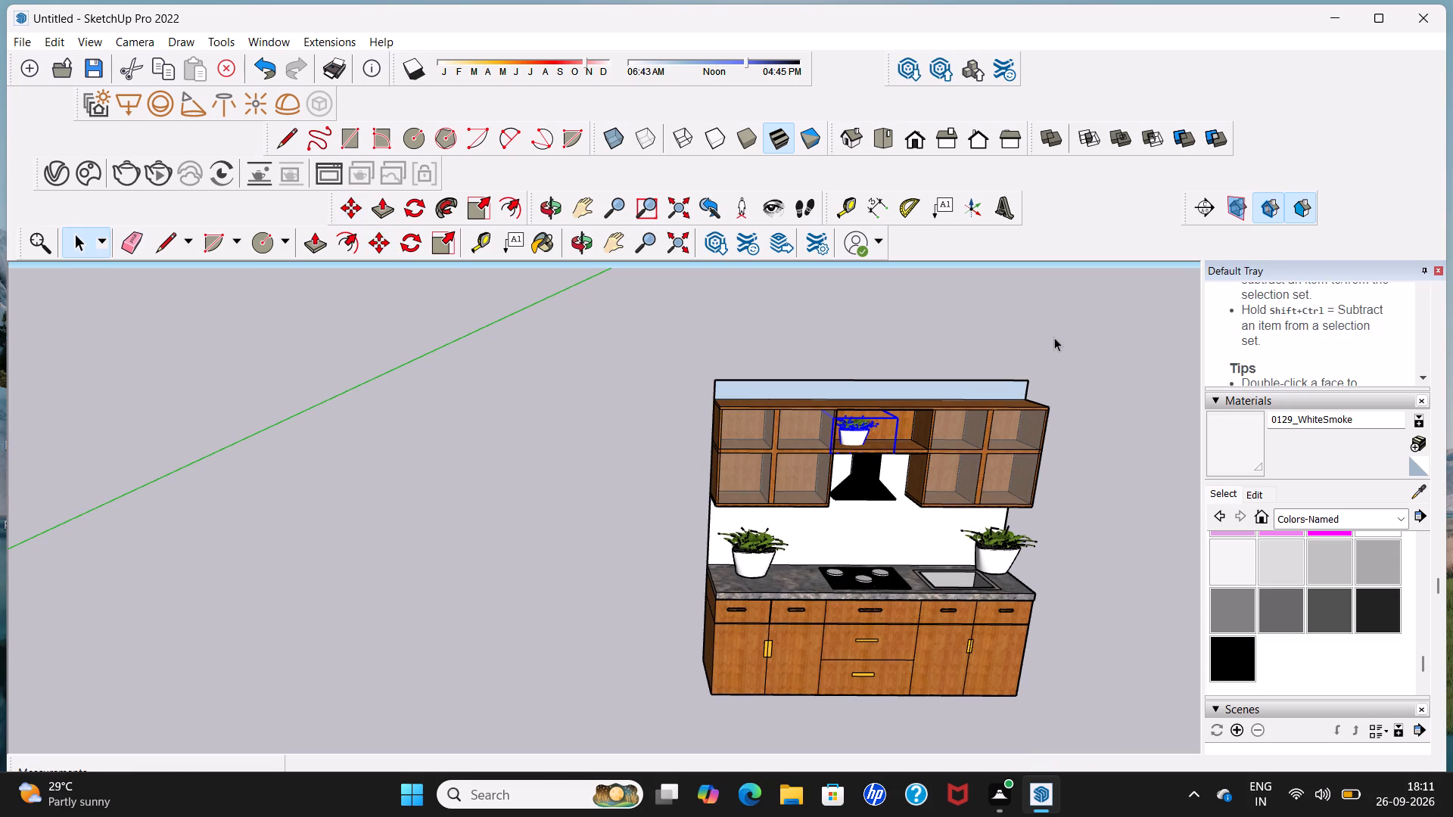
click(1054, 337)
Examine the whole kitchen unit from several angles, including from below, checking how the plants sit on the counter and shelf.
middle_drag(1042, 342, 805, 346)
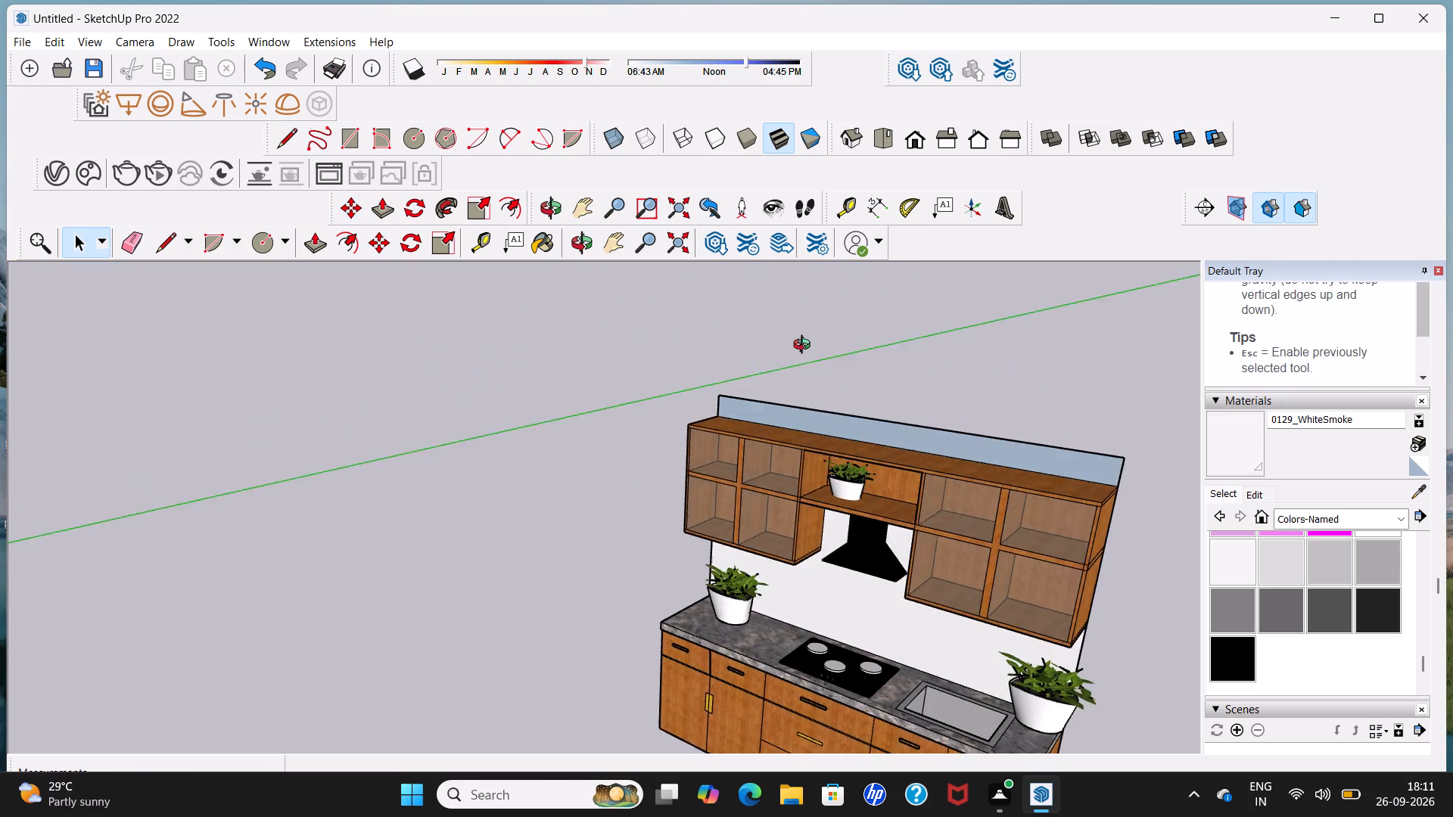
middle_drag(805, 346, 798, 326)
scroll(810, 324, down, 10)
middle_drag(817, 331, 818, 331)
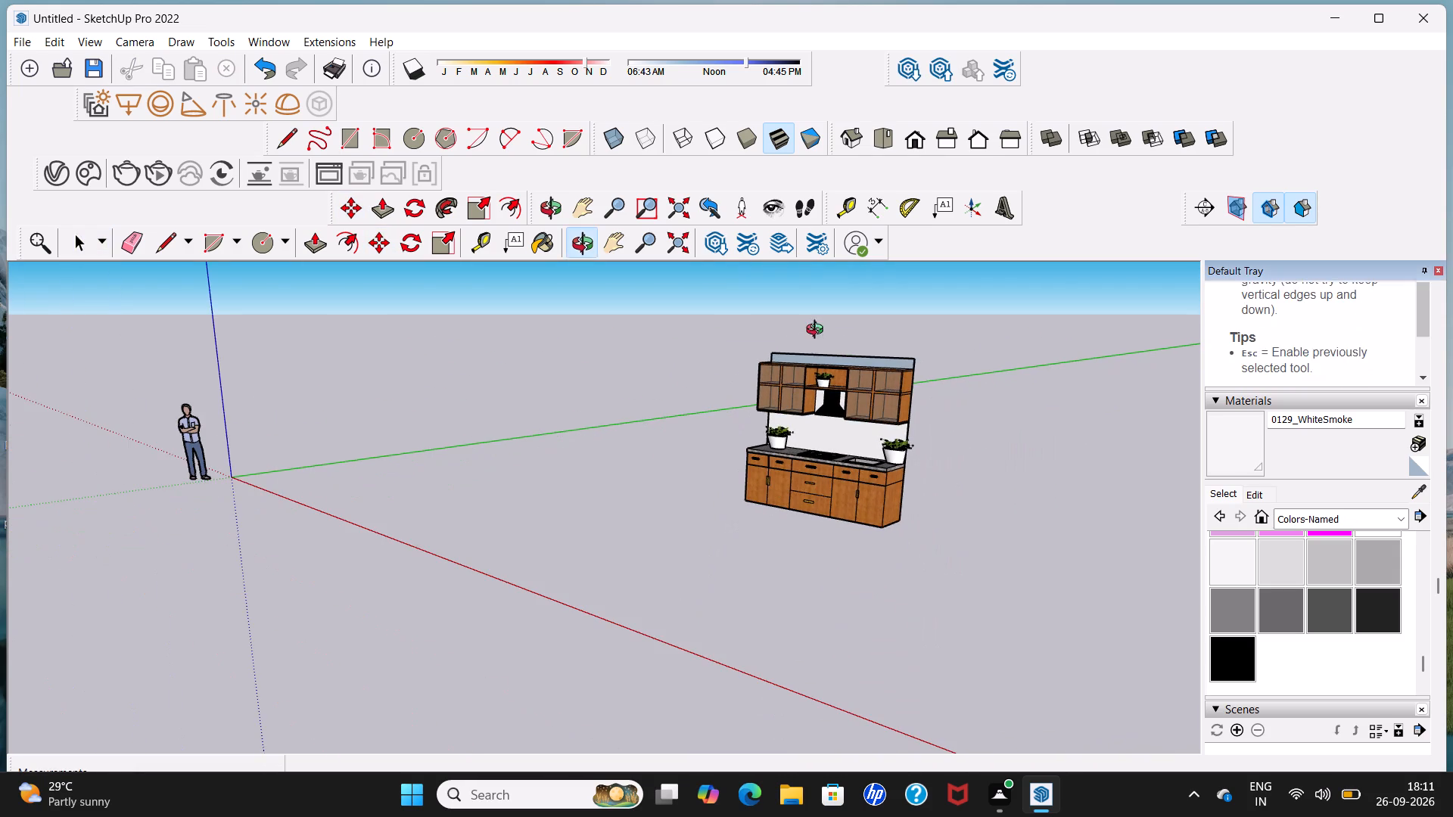
middle_drag(818, 331, 950, 340)
scroll(888, 353, down, 5)
middle_drag(885, 354, 954, 328)
scroll(932, 328, down, 3)
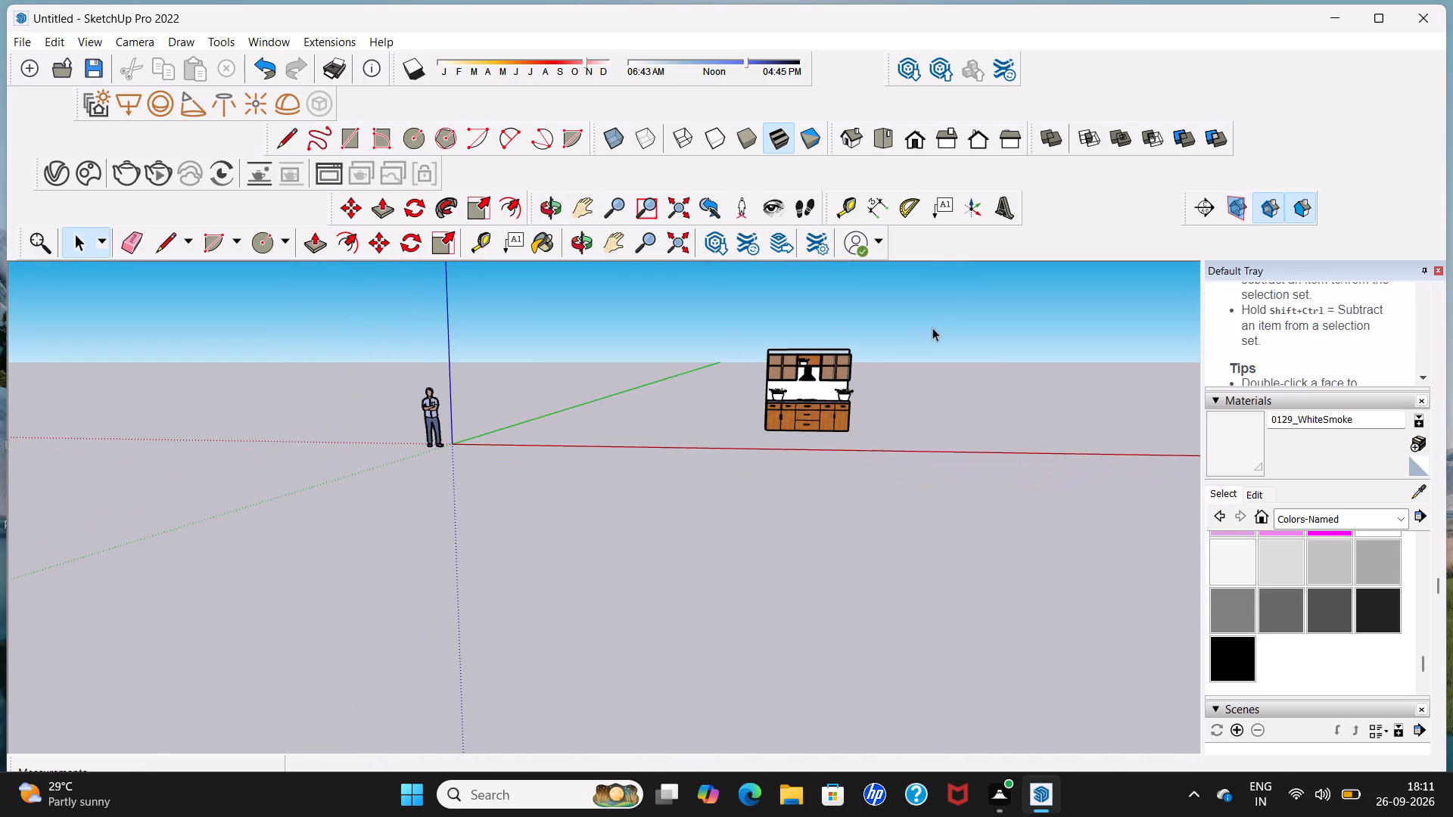
middle_drag(932, 326, 839, 341)
scroll(839, 341, up, 5)
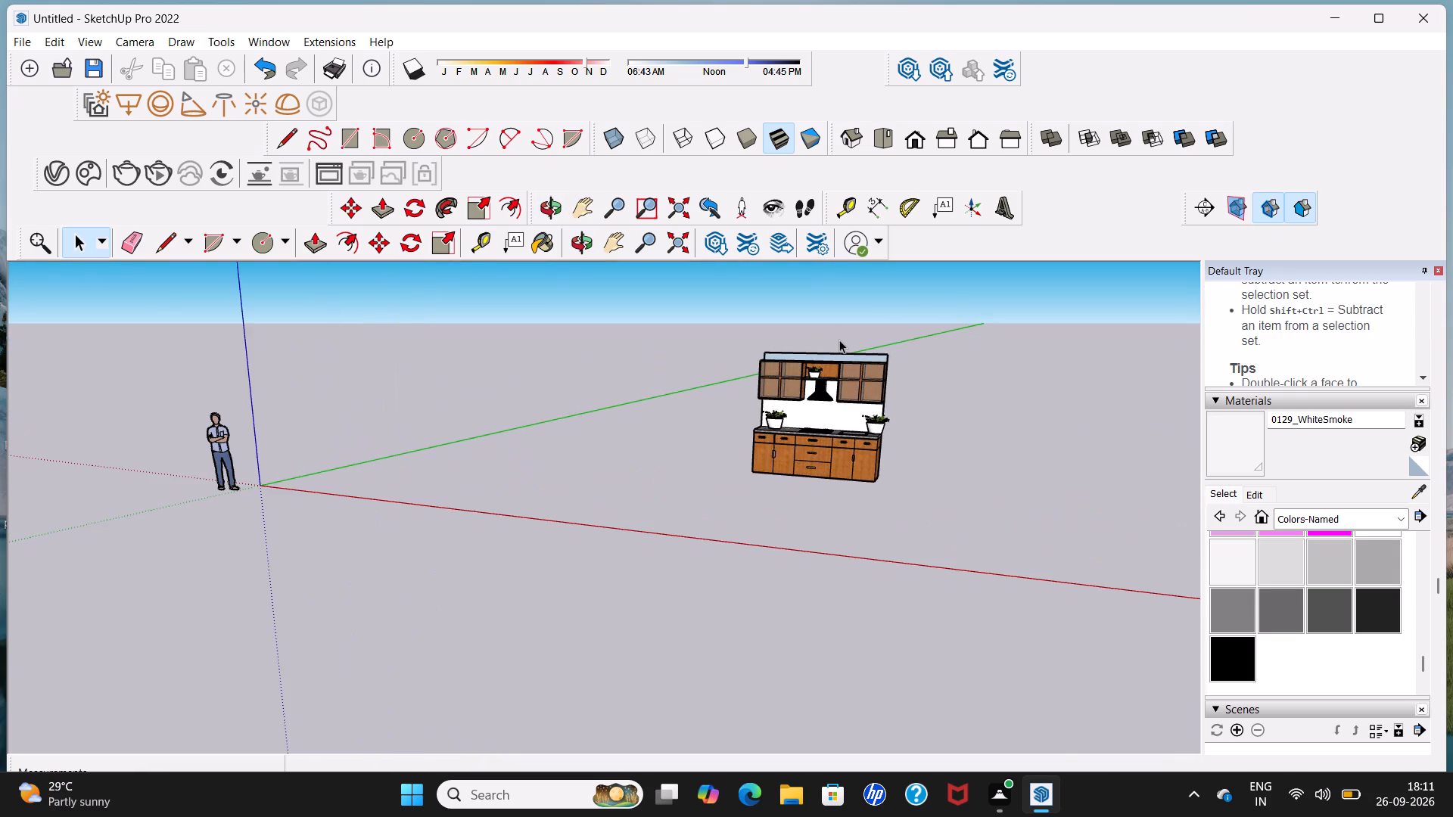
scroll(842, 335, up, 4)
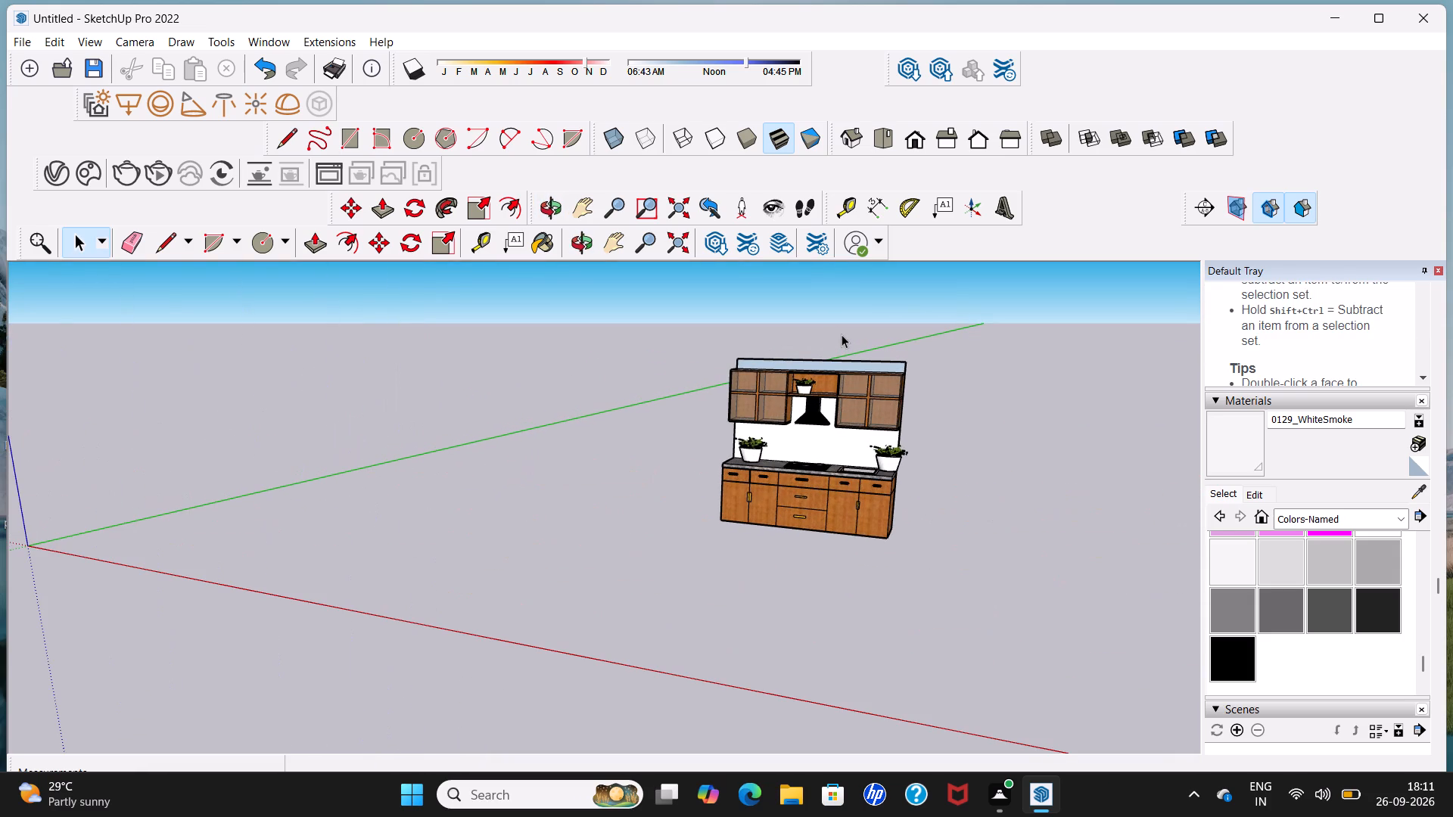
scroll(842, 334, down, 5)
middle_drag(842, 334, 951, 252)
scroll(935, 252, up, 4)
scroll(808, 421, up, 5)
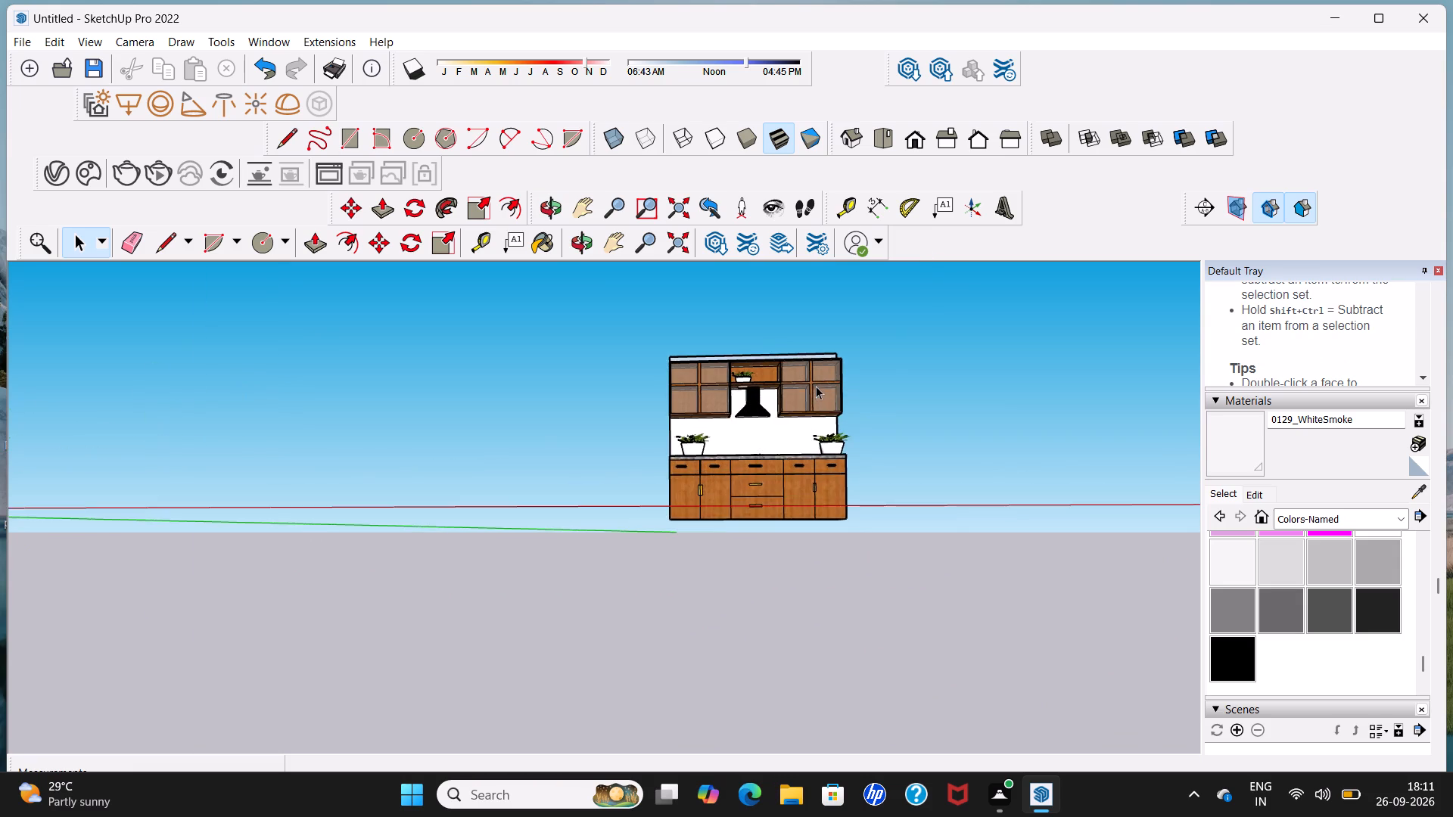
scroll(817, 386, up, 1)
middle_drag(819, 395, 837, 533)
middle_drag(795, 433, 799, 318)
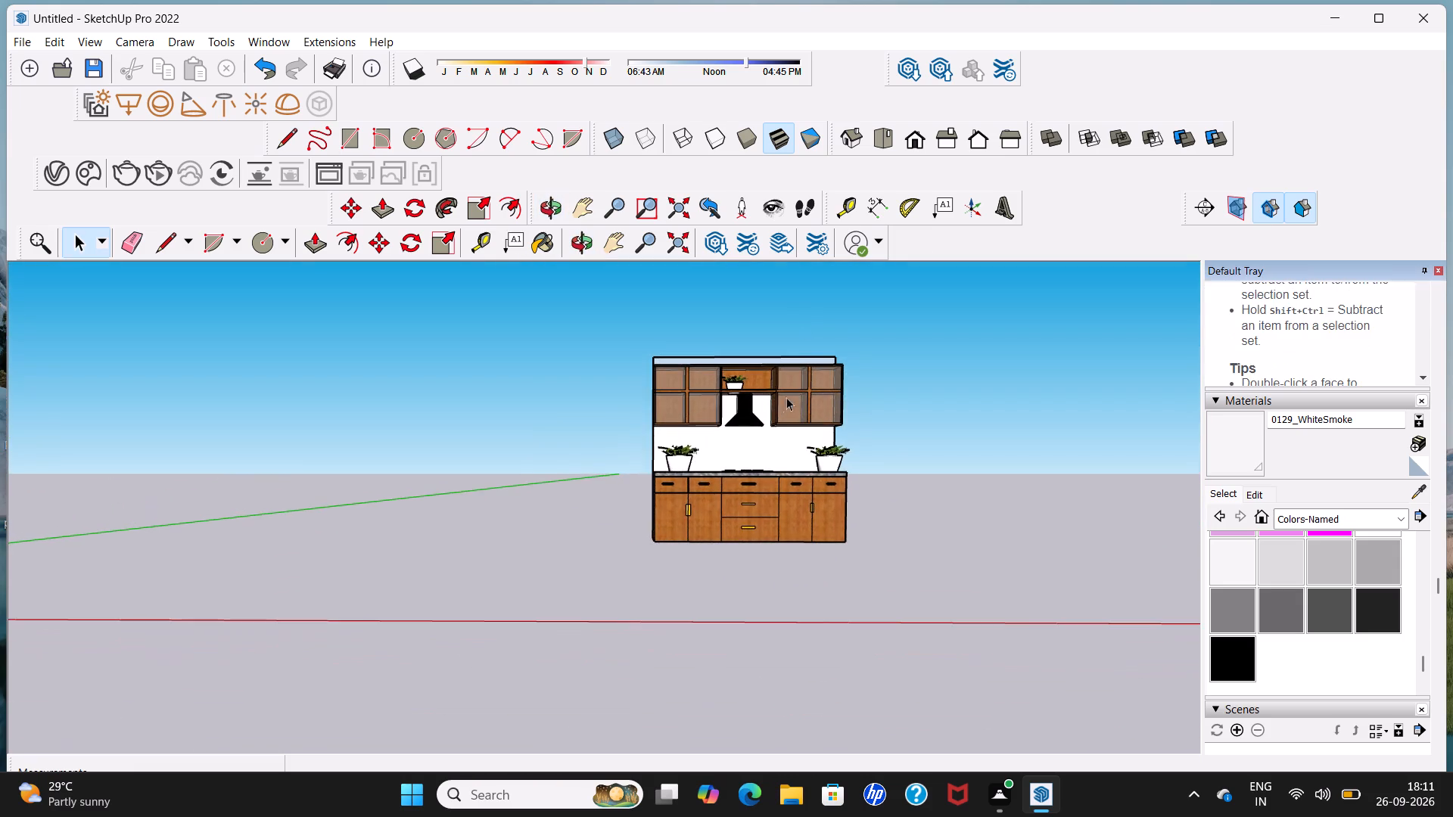
middle_drag(778, 393, 766, 299)
Move the potted plant in the niche about 6' 11 1/8" along the red axis, out past the end of the wall cabinets.
scroll(734, 413, up, 10)
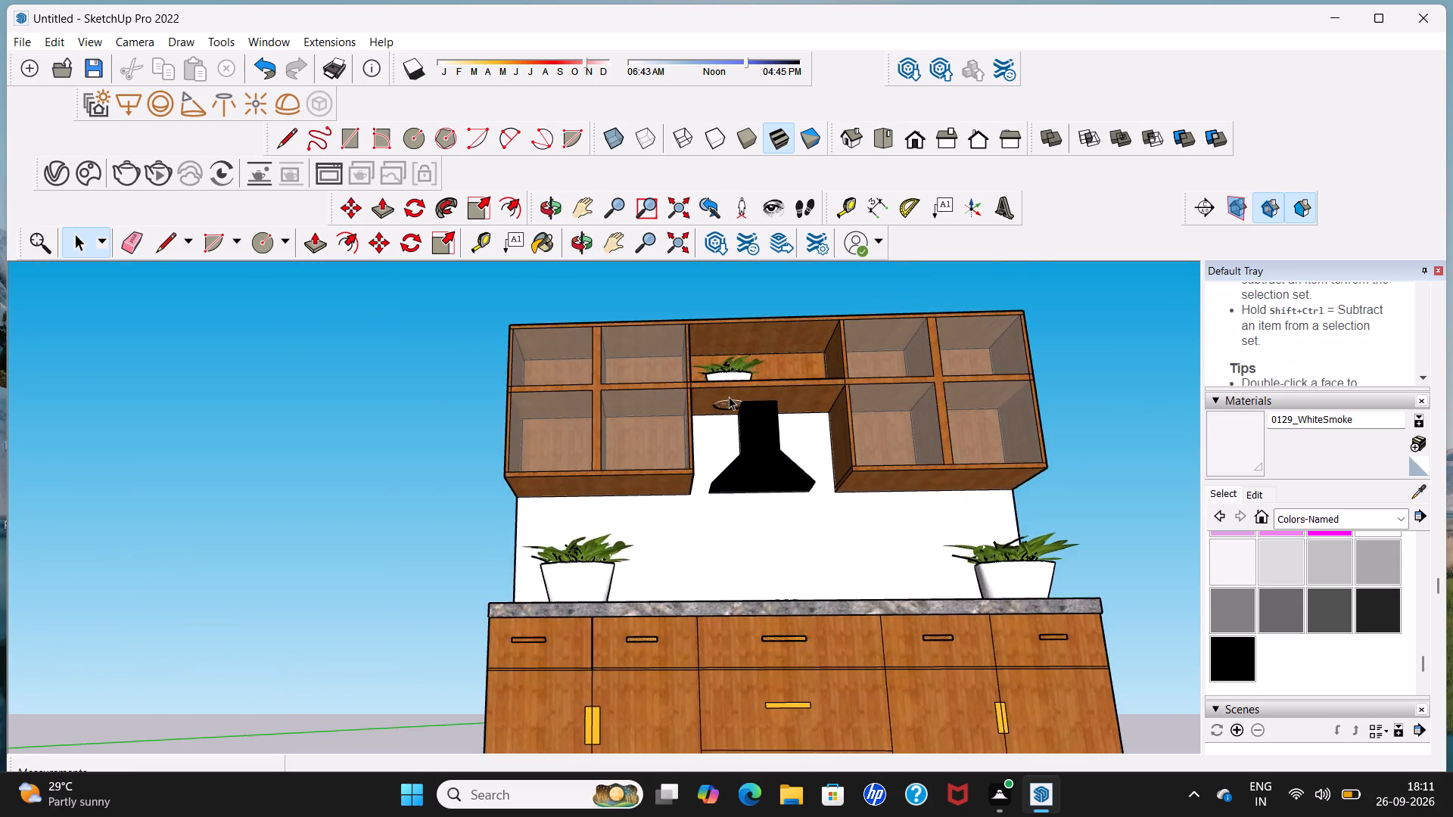
scroll(729, 397, up, 3)
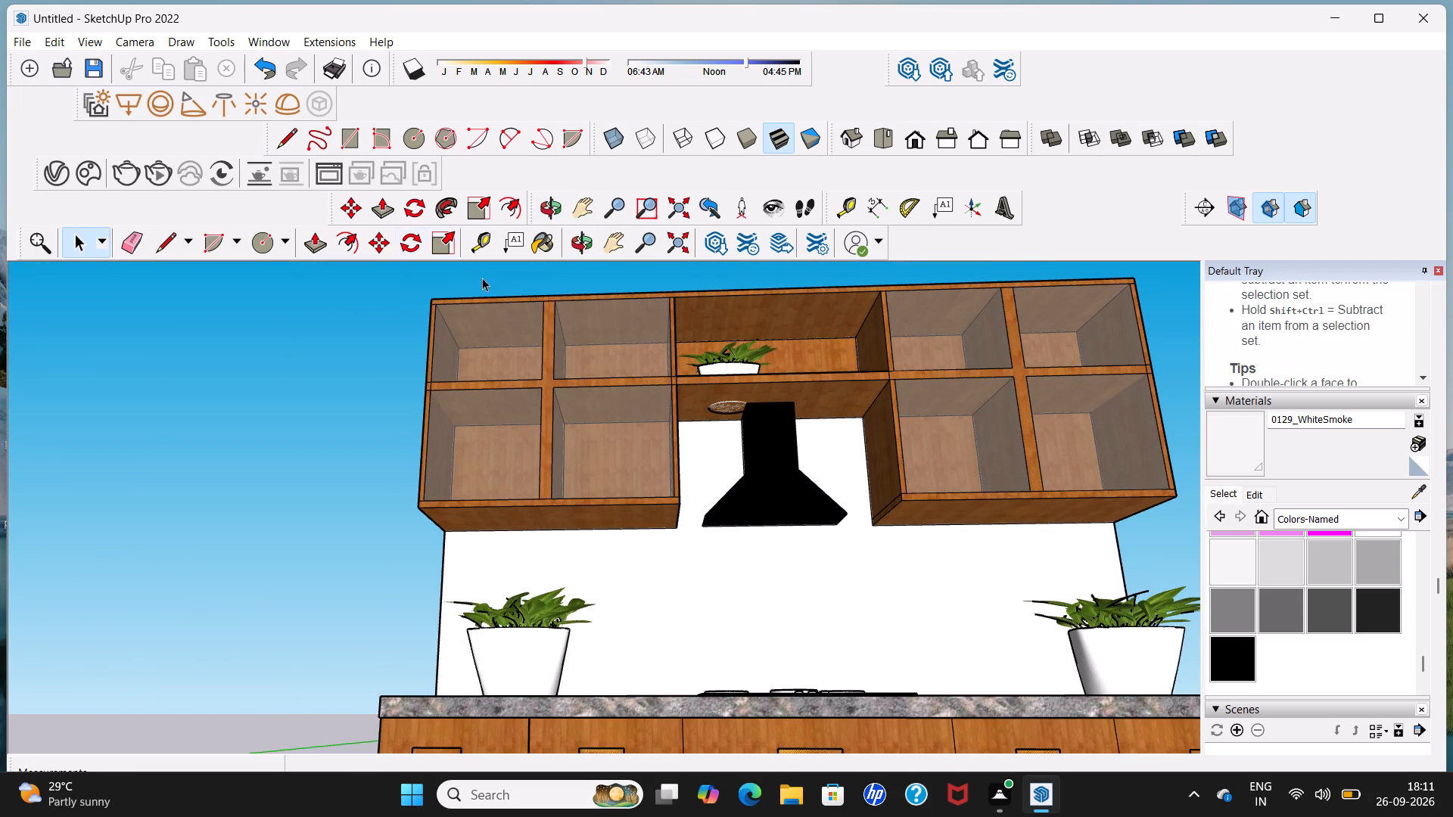
click(711, 362)
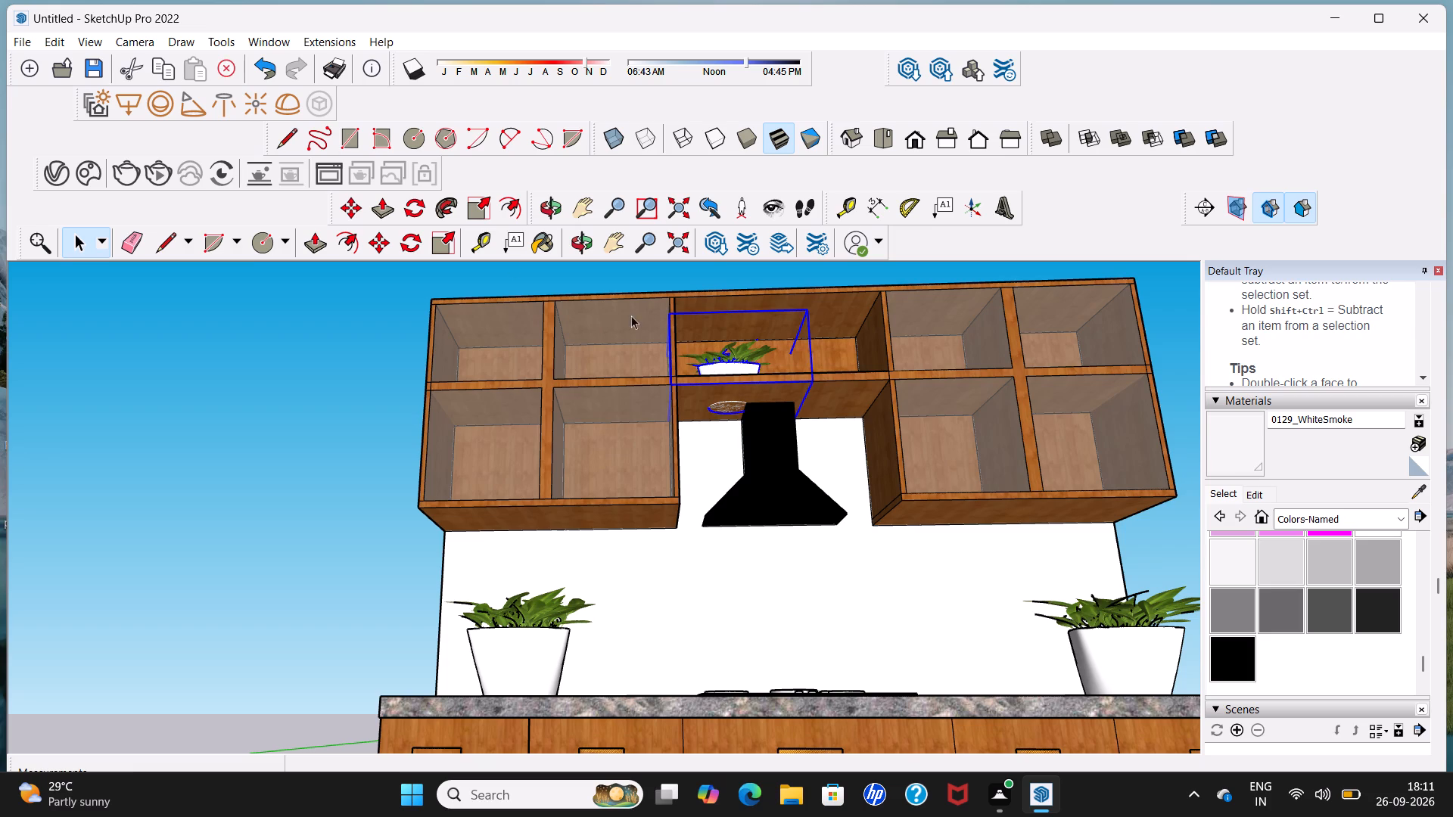
click(346, 212)
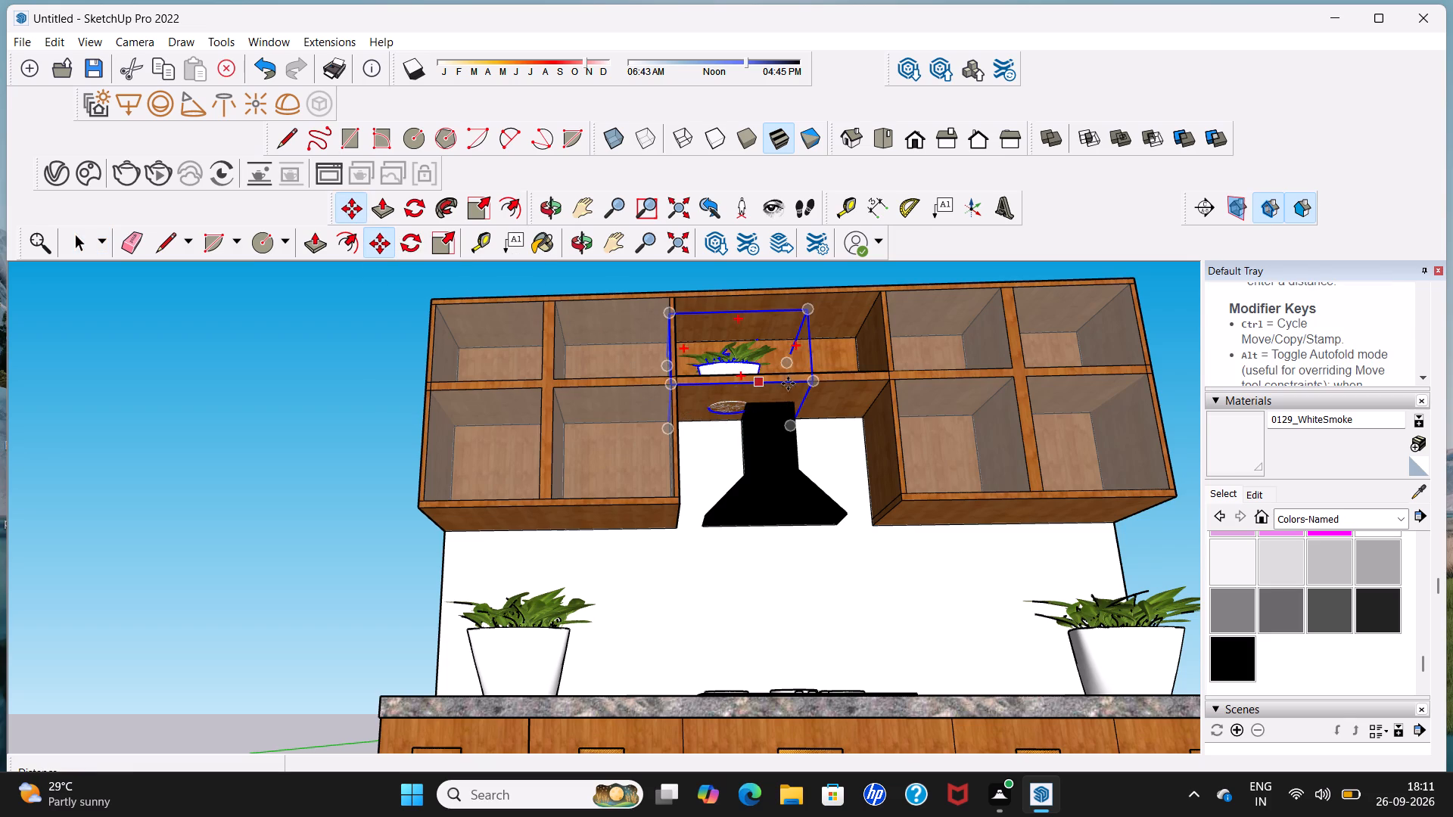
click(816, 381)
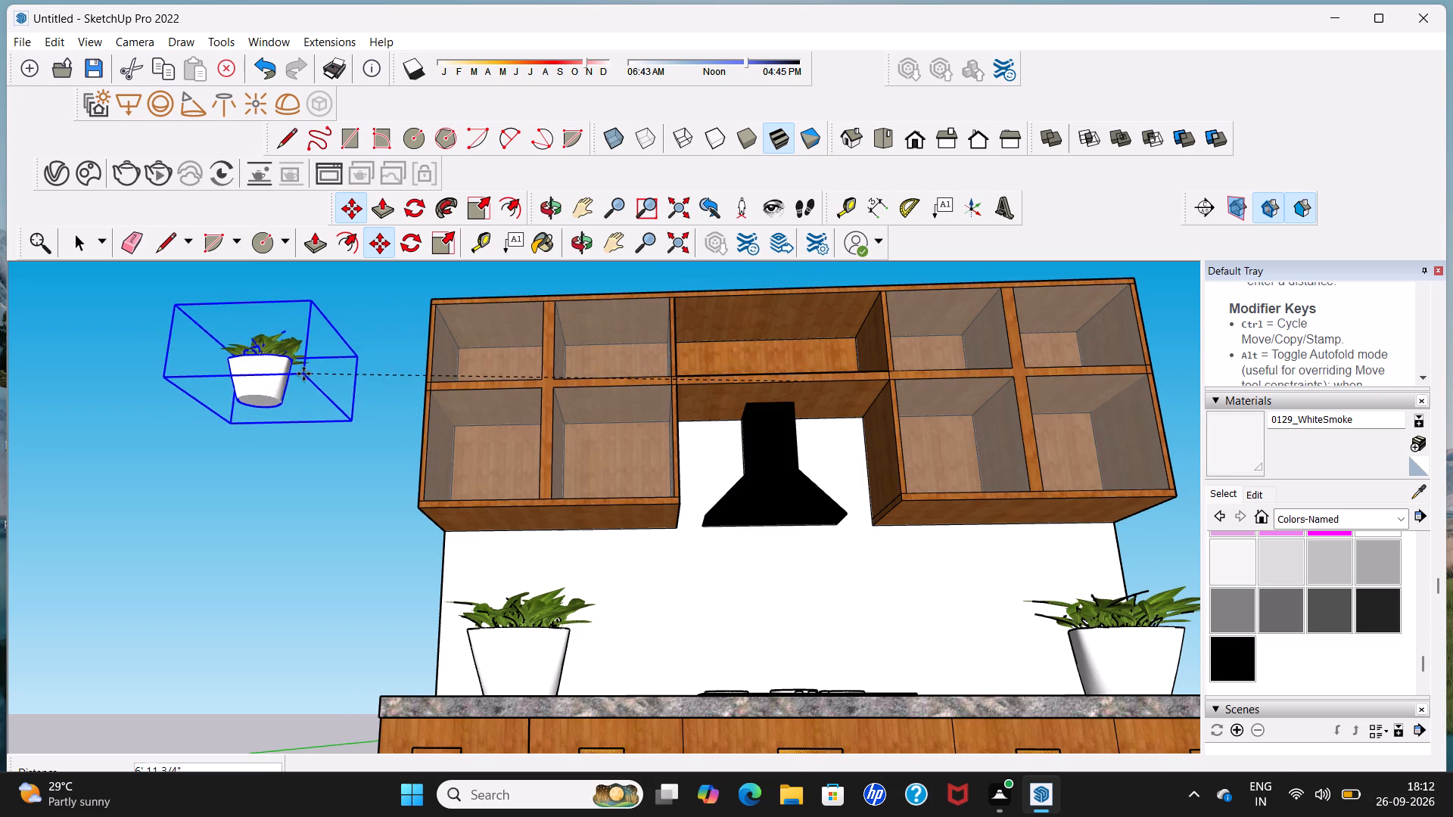
click(307, 374)
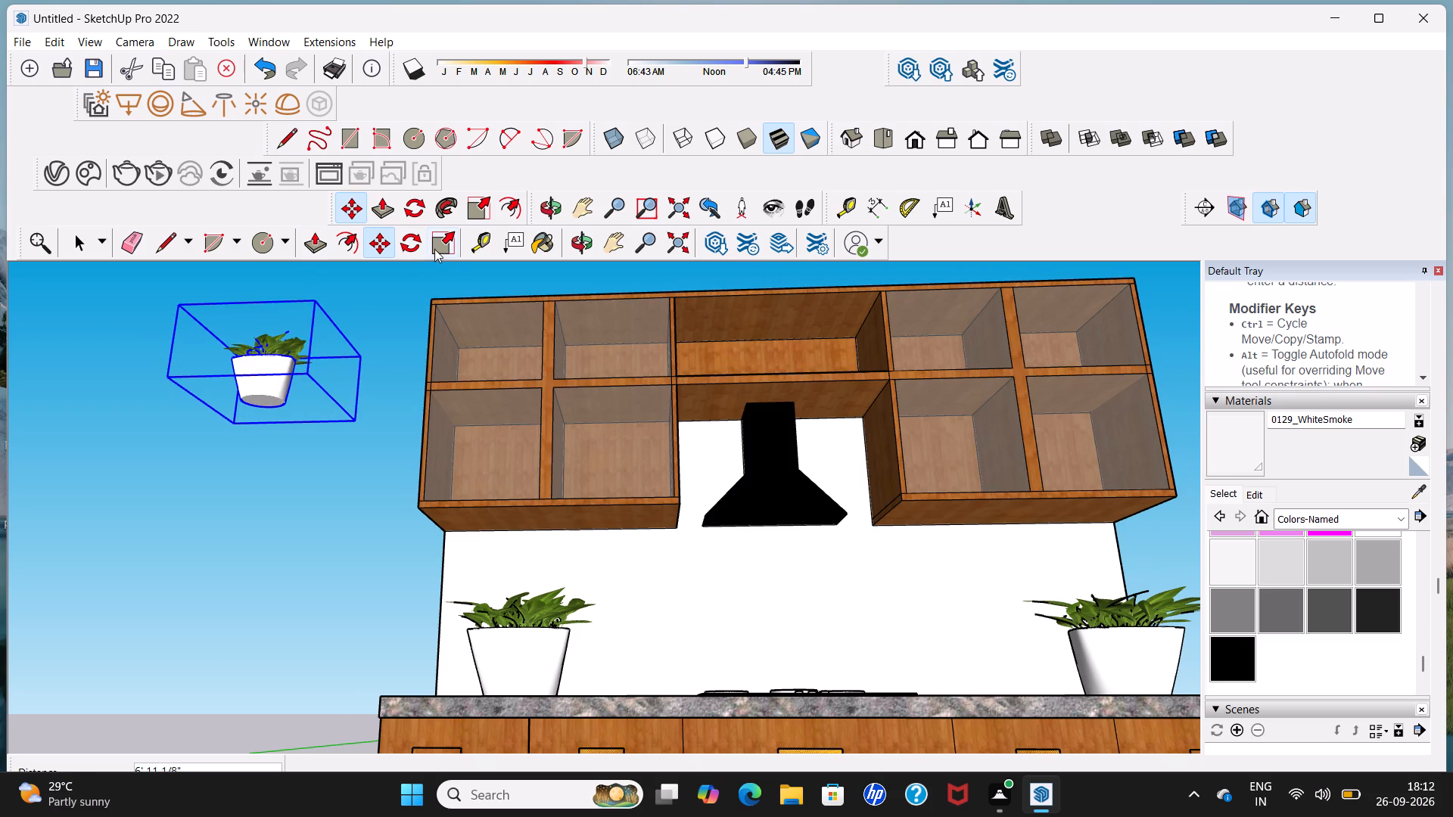
Scale the moved-out plant down in width to about 0.84 and in height to about 0.71.
click(440, 248)
click(313, 336)
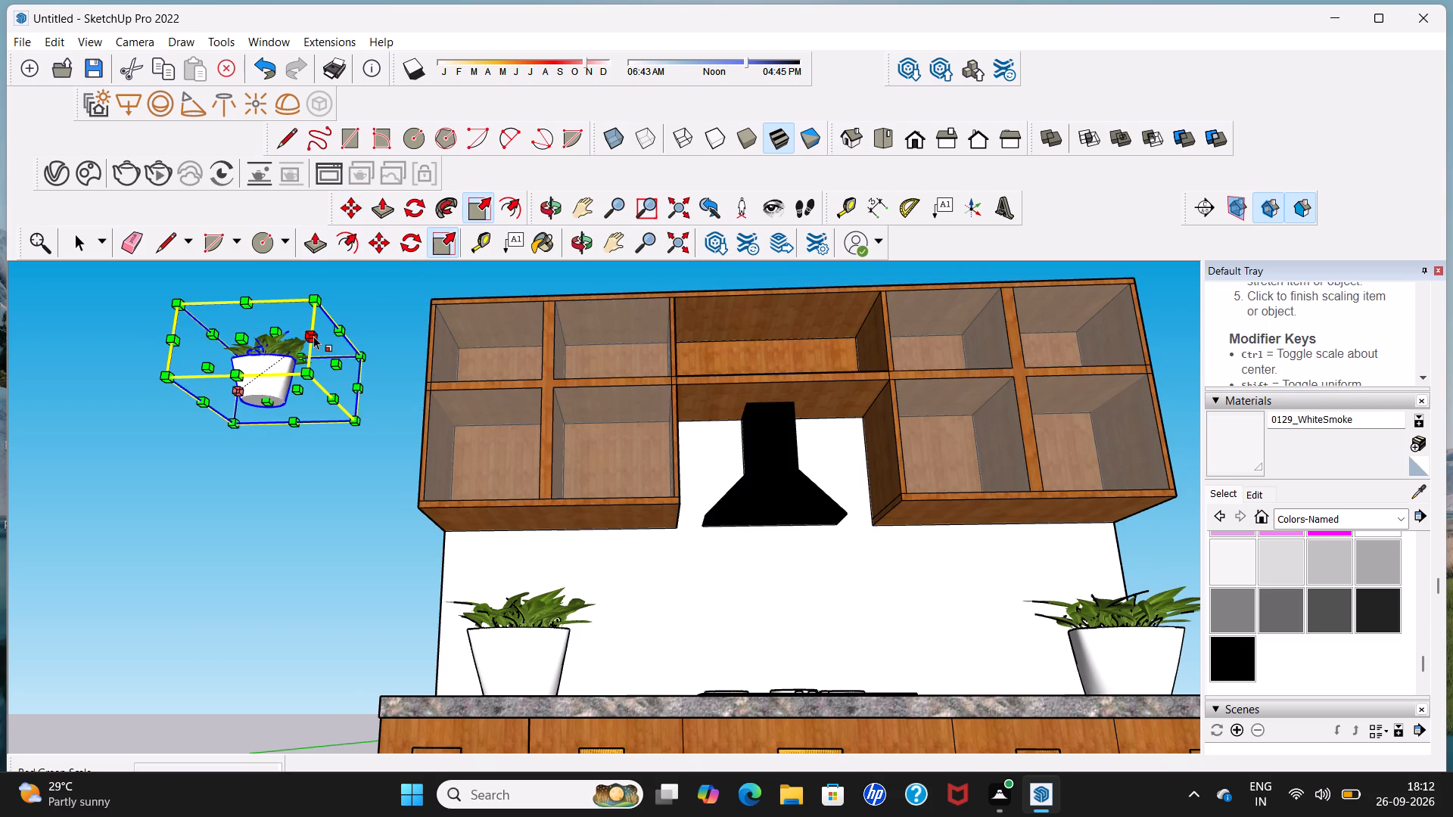
click(286, 334)
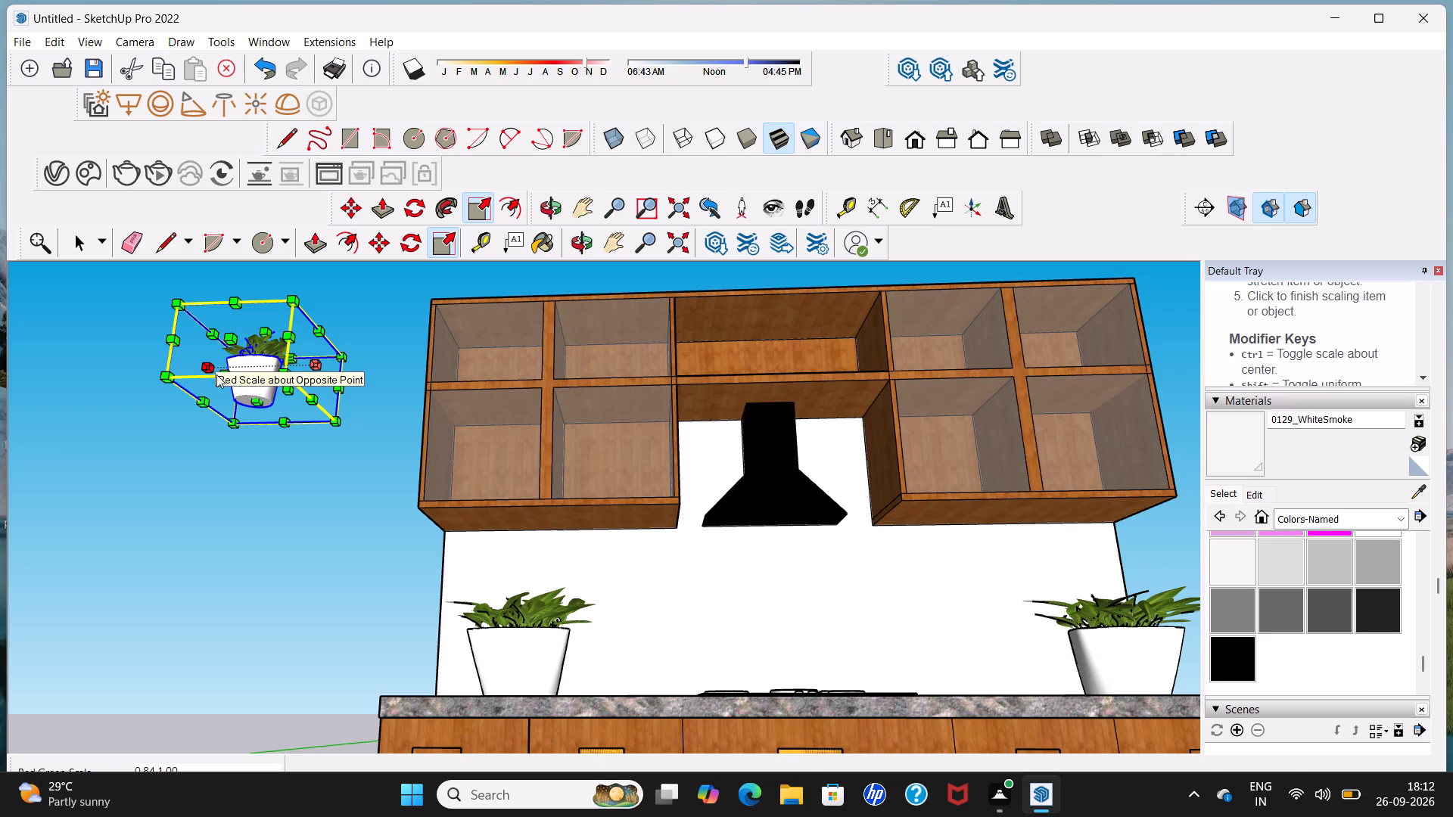
click(222, 377)
click(222, 374)
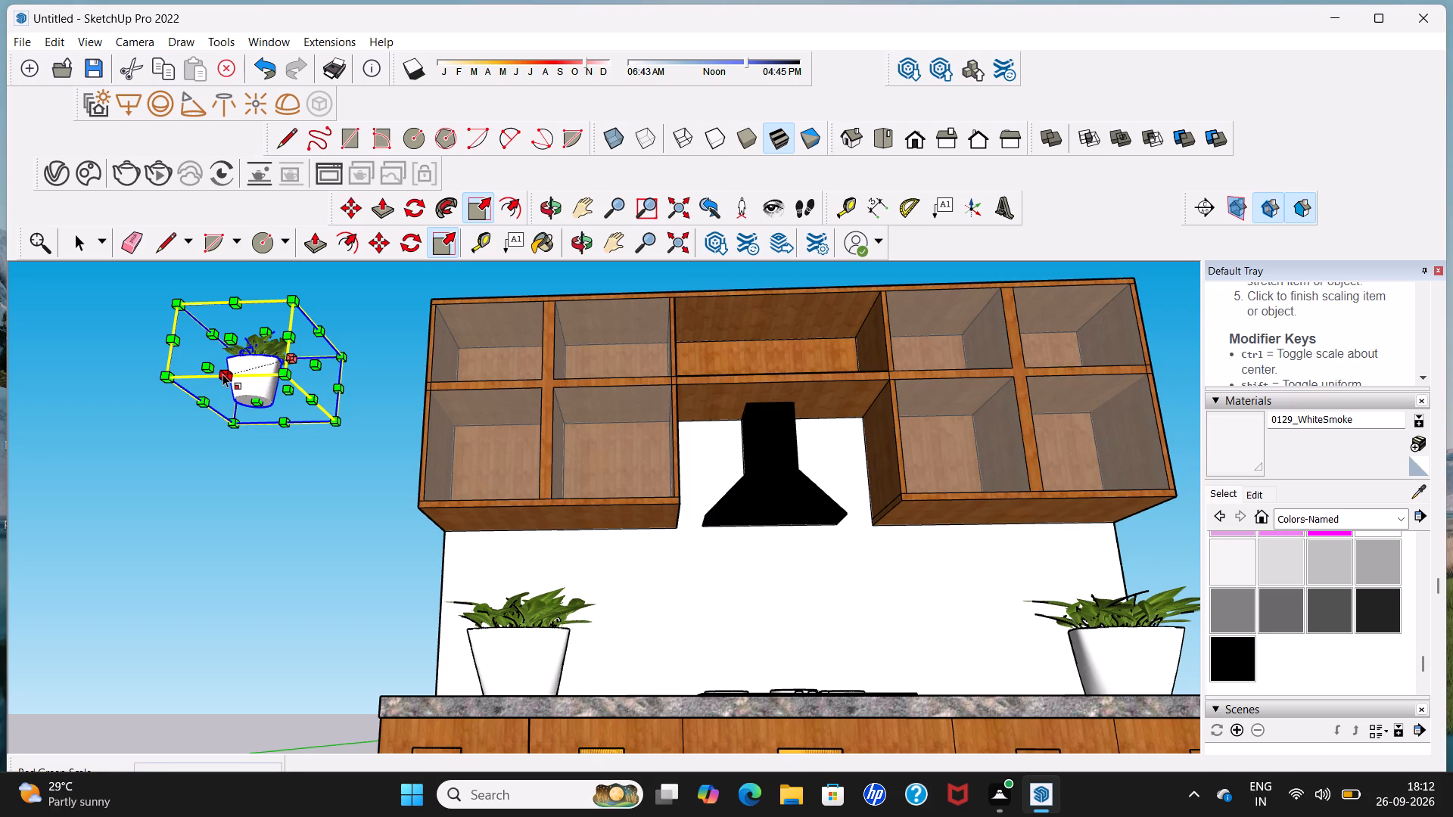
click(226, 351)
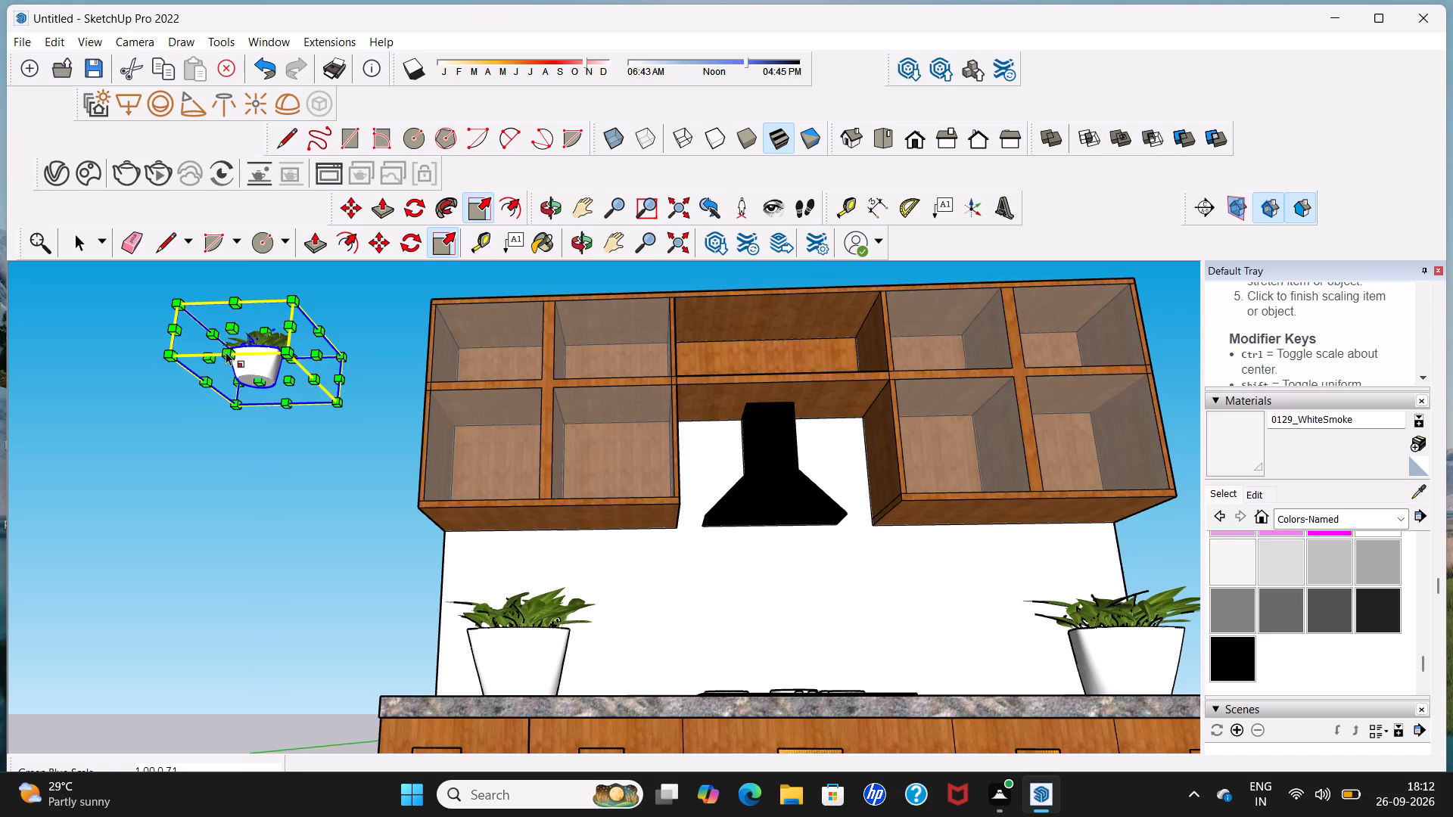
Move the reduced plant about 6' 7 3/4" along the red axis back into the niche above the hood, and clear the selection.
click(384, 242)
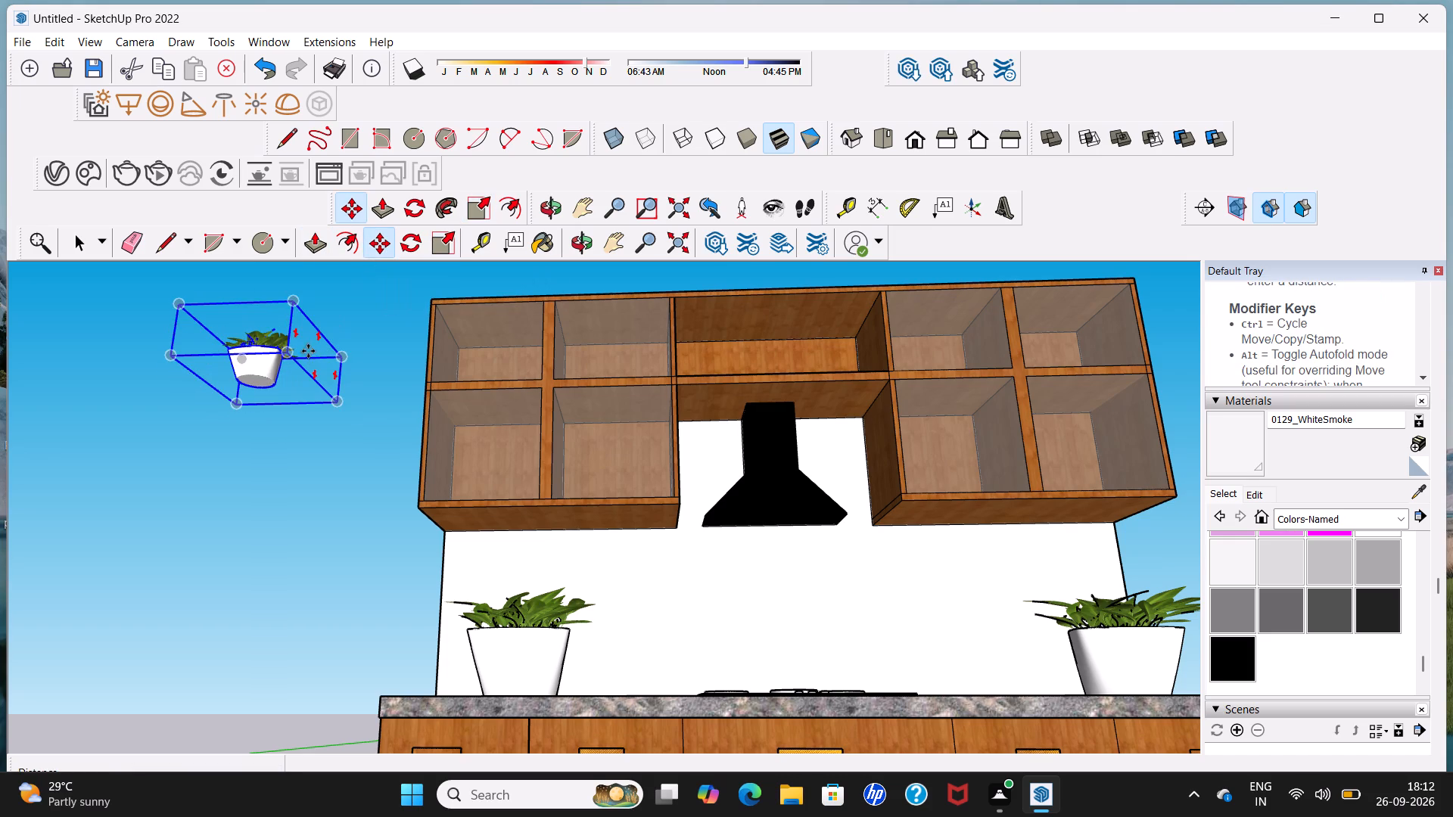
click(291, 353)
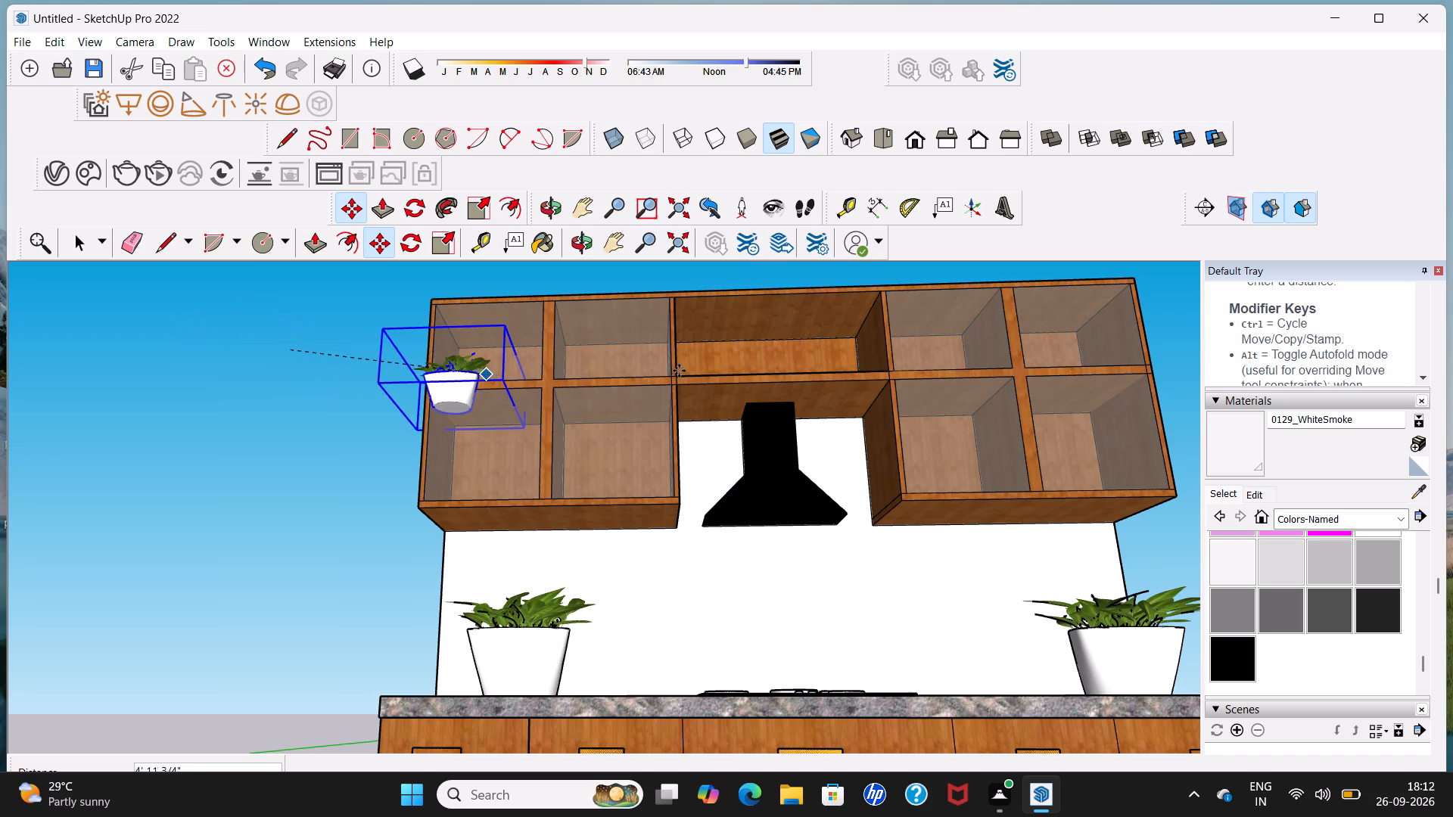
middle_drag(793, 364, 791, 573)
scroll(761, 453, up, 1)
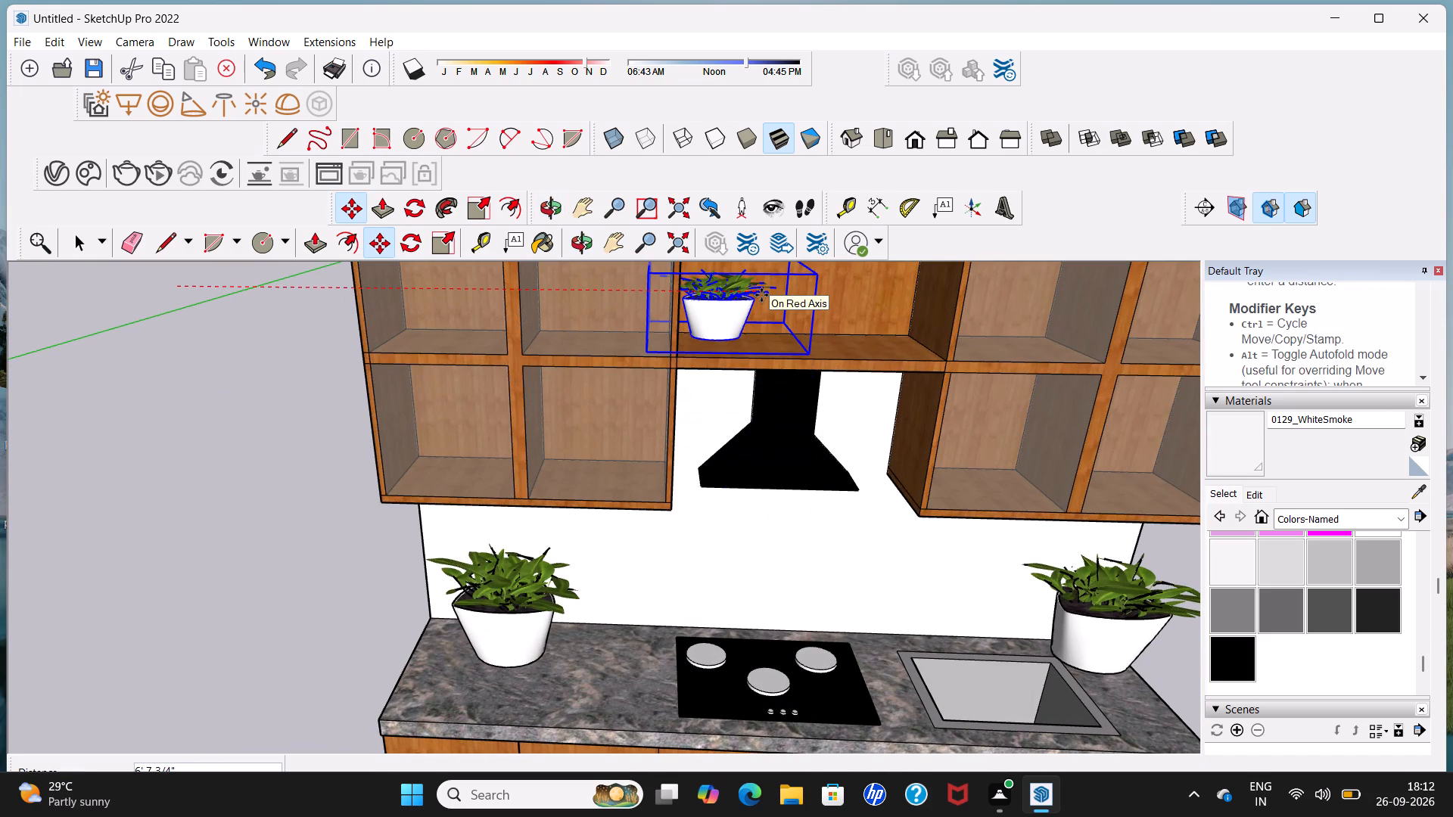
click(761, 295)
scroll(758, 295, down, 5)
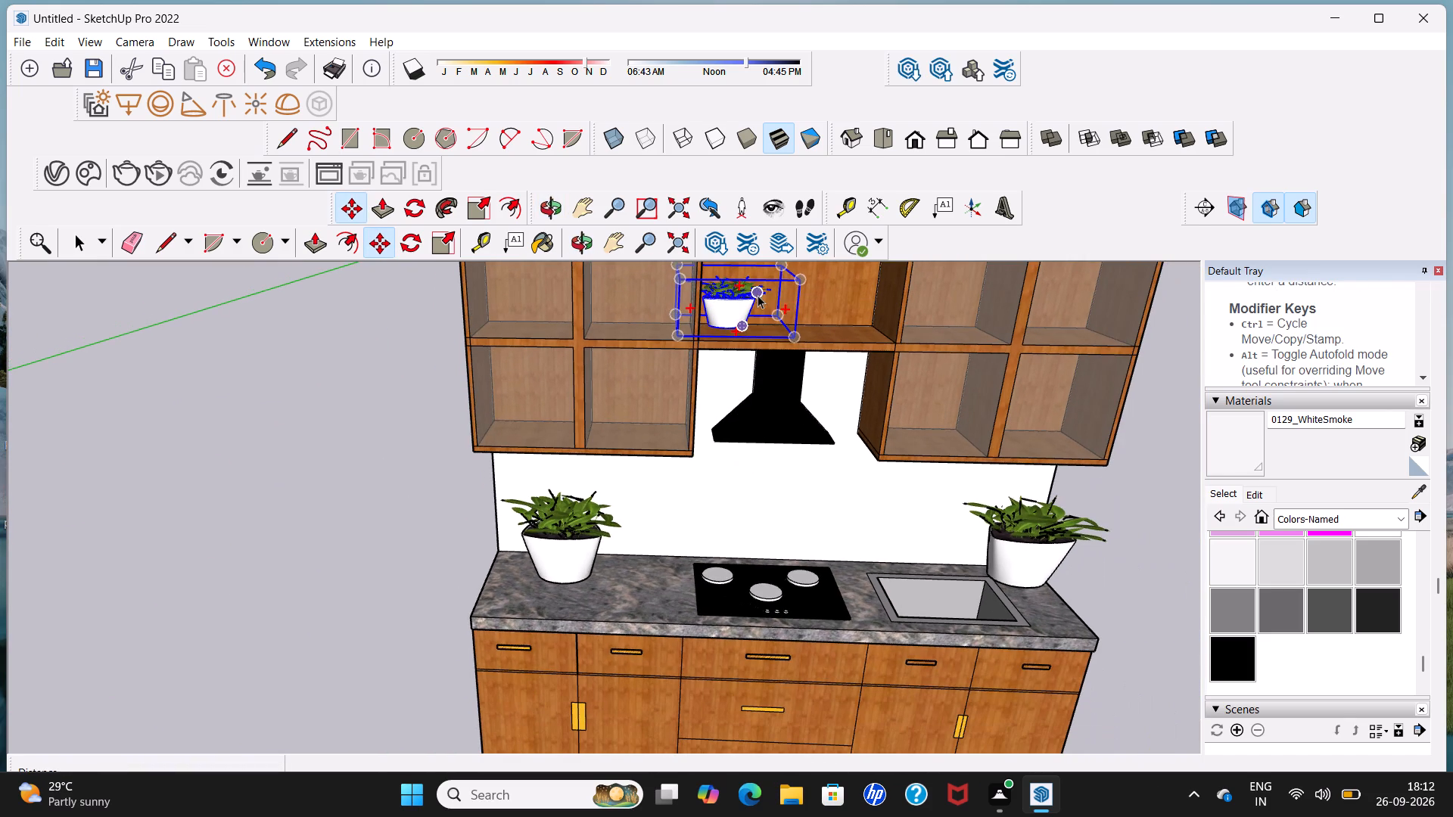
key(space)
click(1185, 415)
Examine the decorated kitchen unit from the front and side, checking the placement of all three plants.
scroll(1081, 408, down, 2)
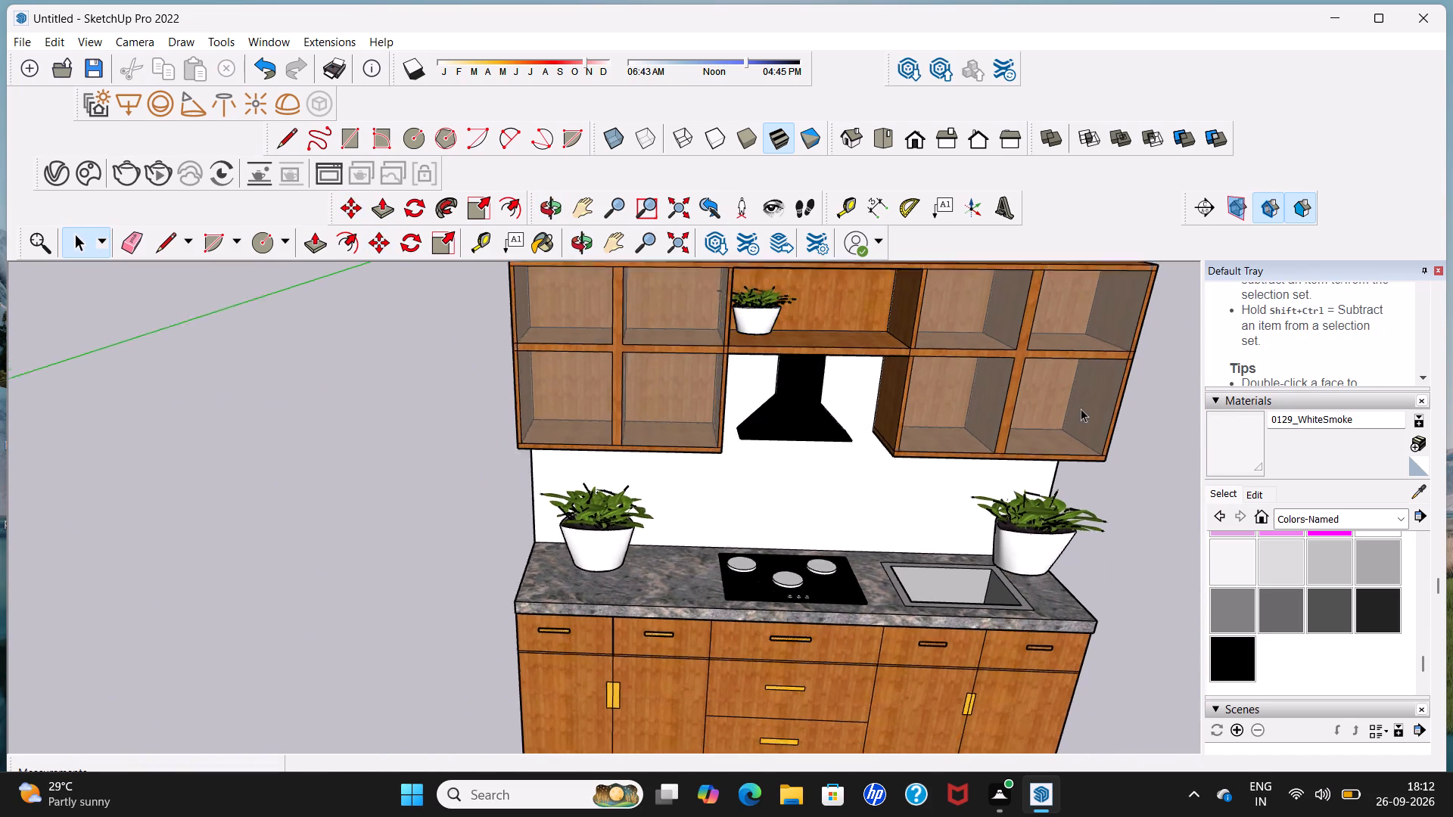
scroll(1081, 408, down, 4)
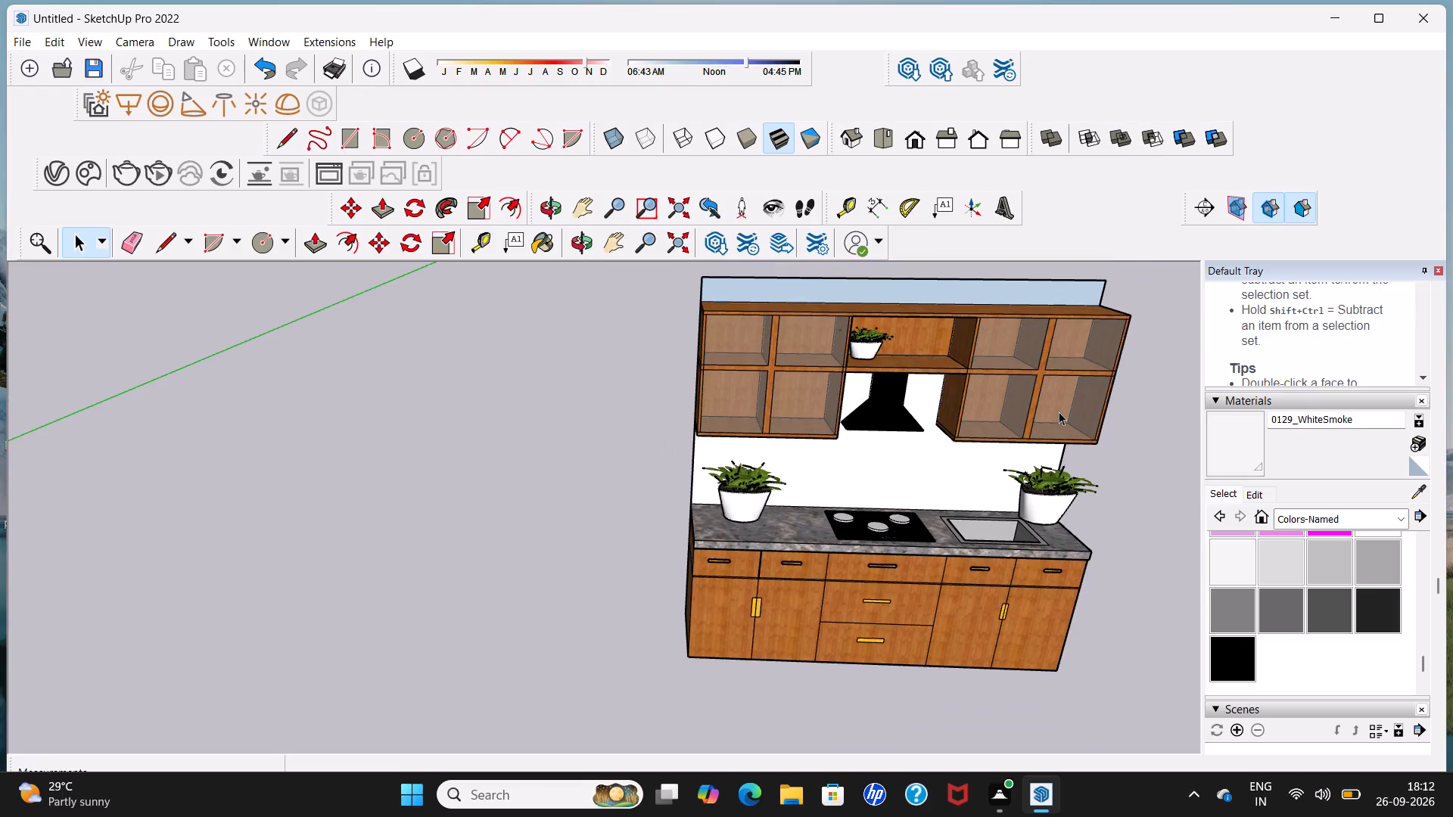
scroll(1013, 401, down, 3)
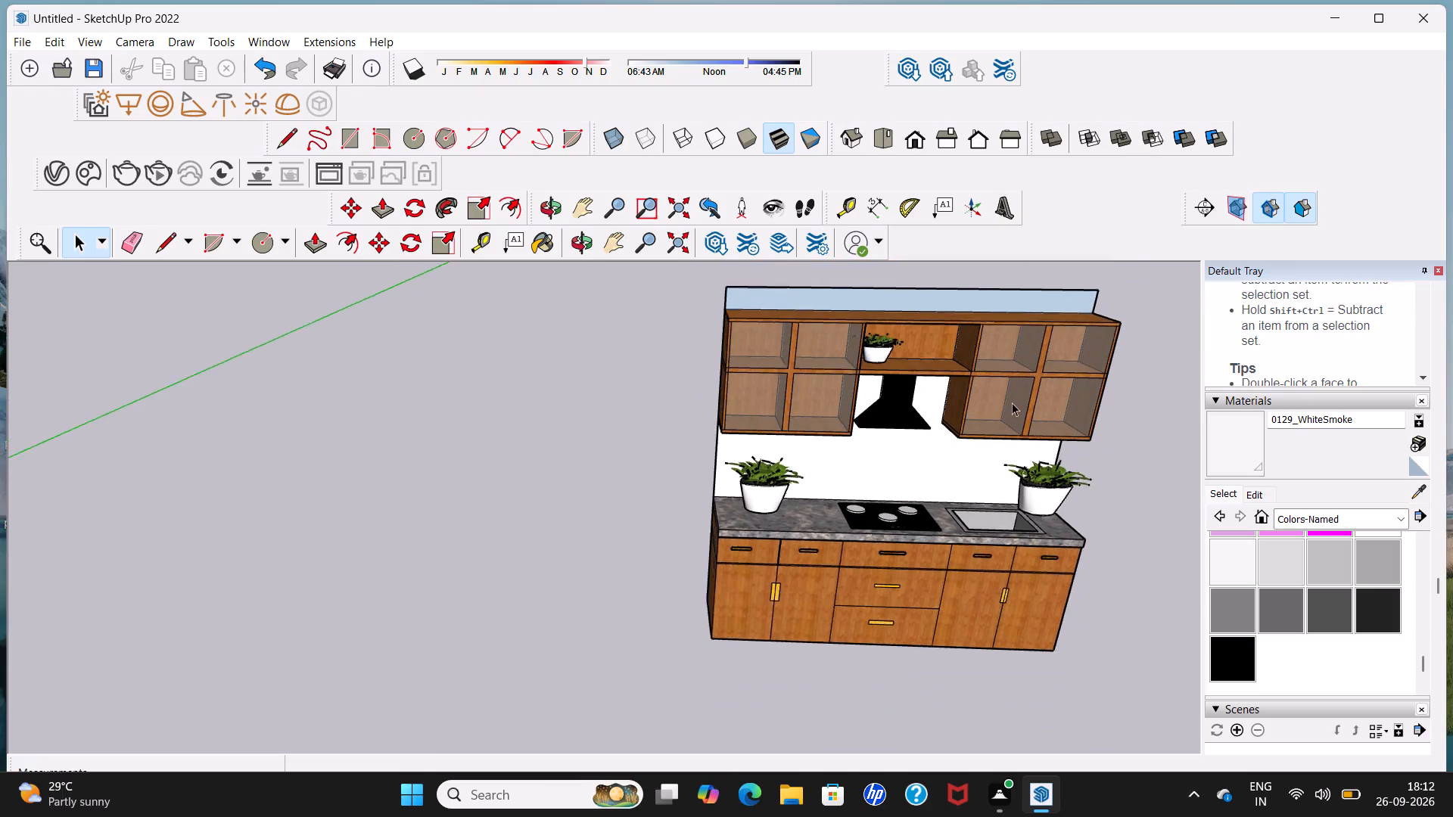
middle_drag(968, 430, 784, 428)
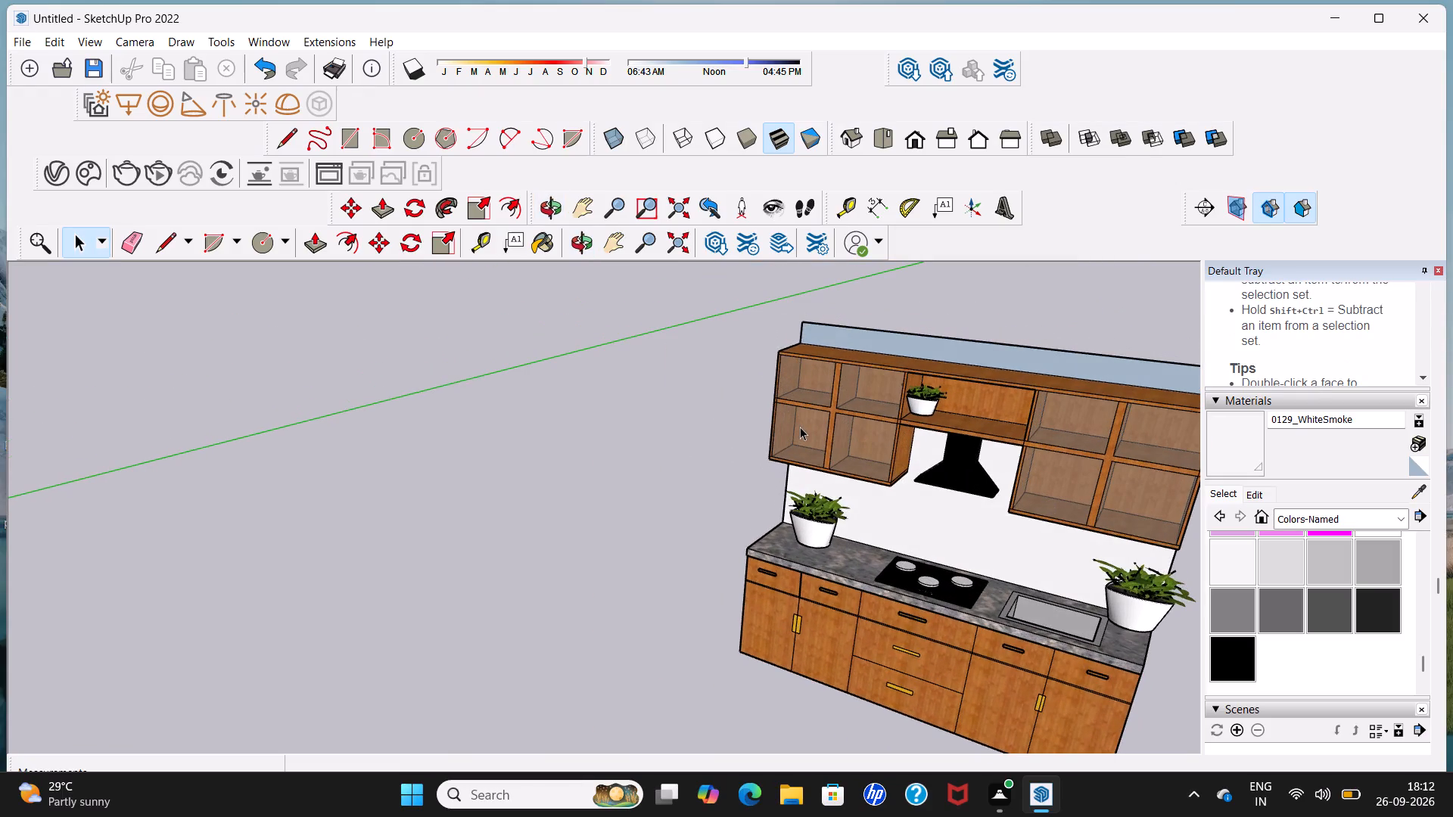
scroll(850, 430, down, 4)
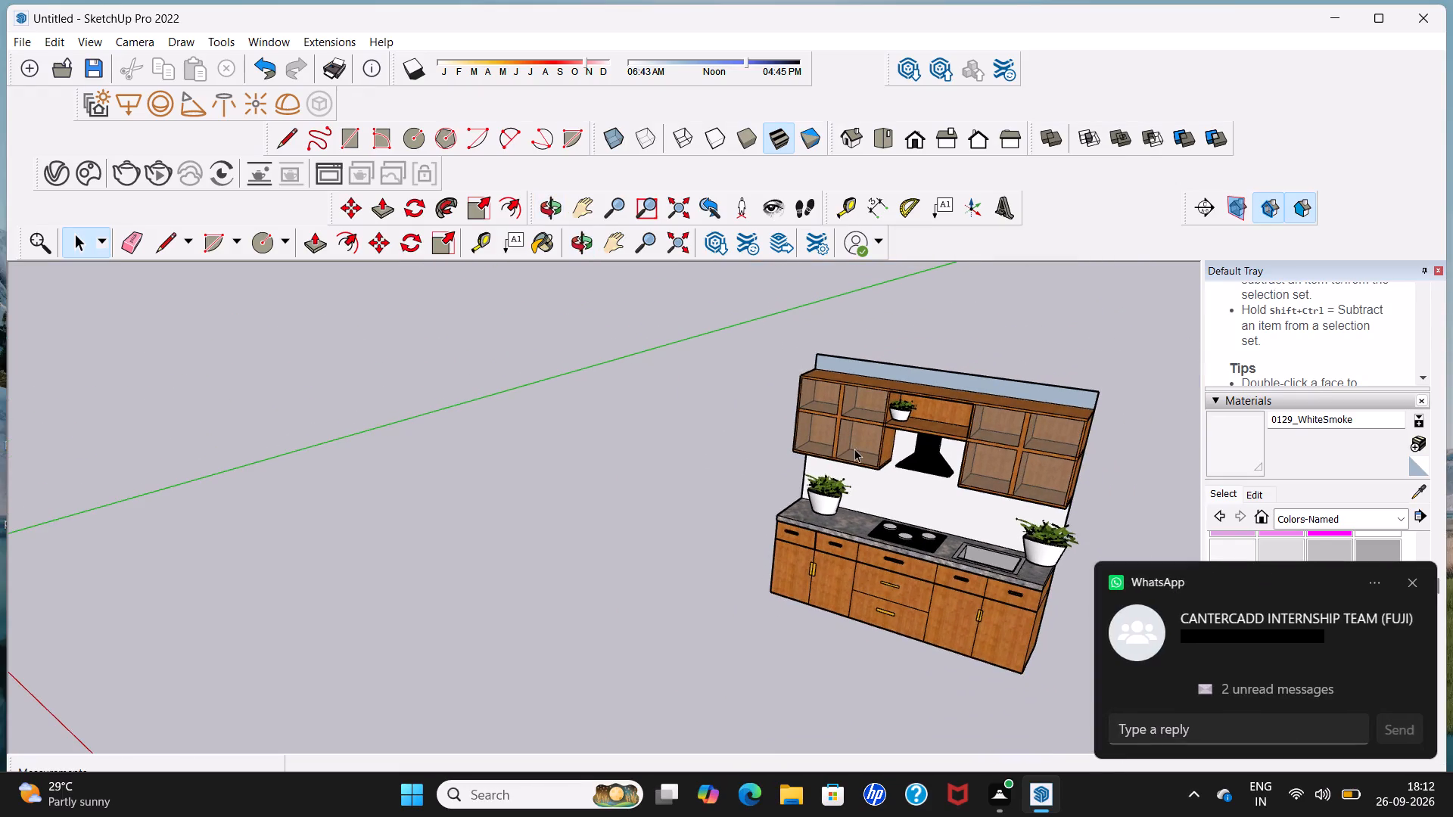
middle_drag(854, 449, 1023, 433)
scroll(932, 426, up, 8)
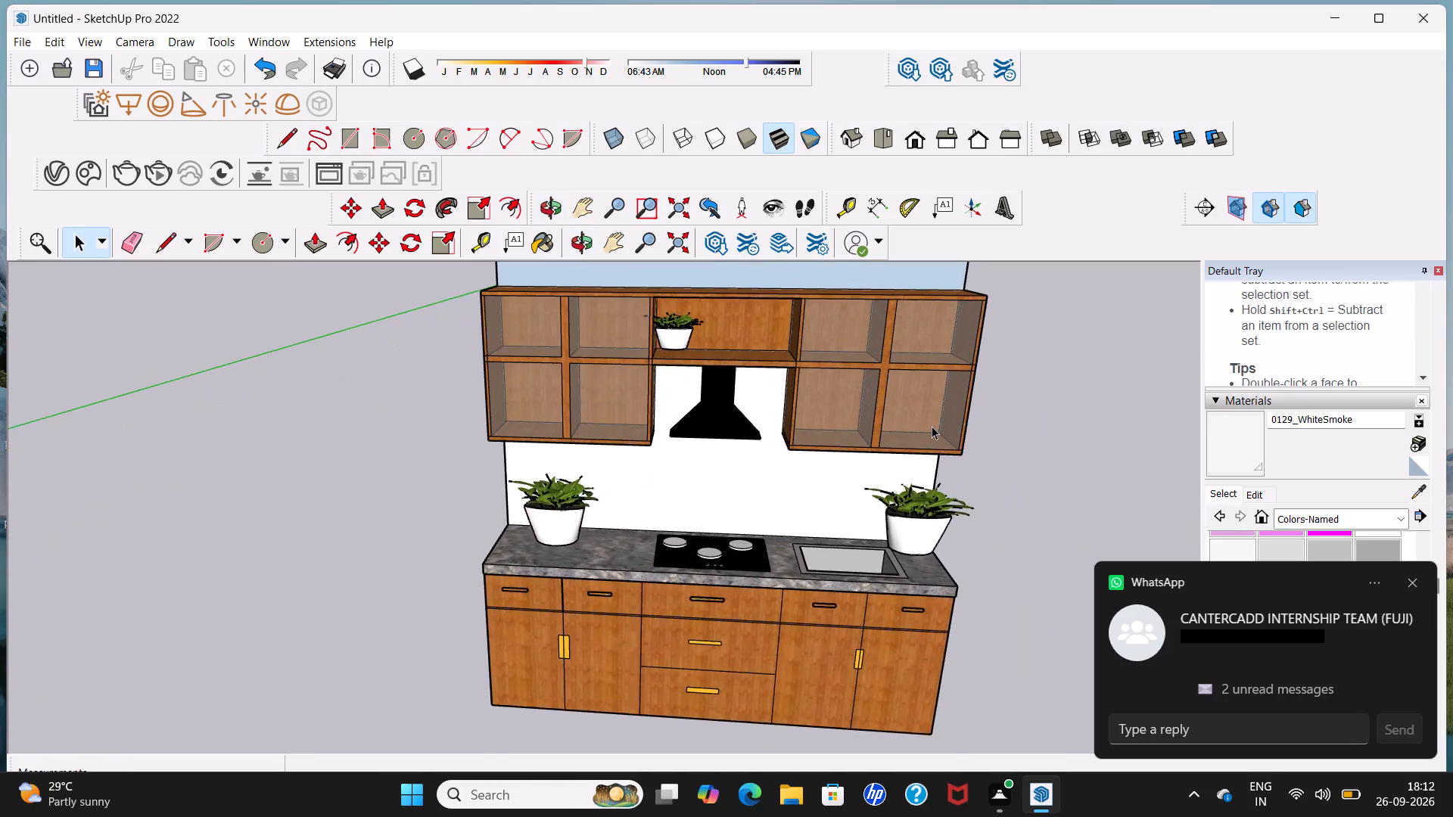
scroll(932, 426, down, 5)
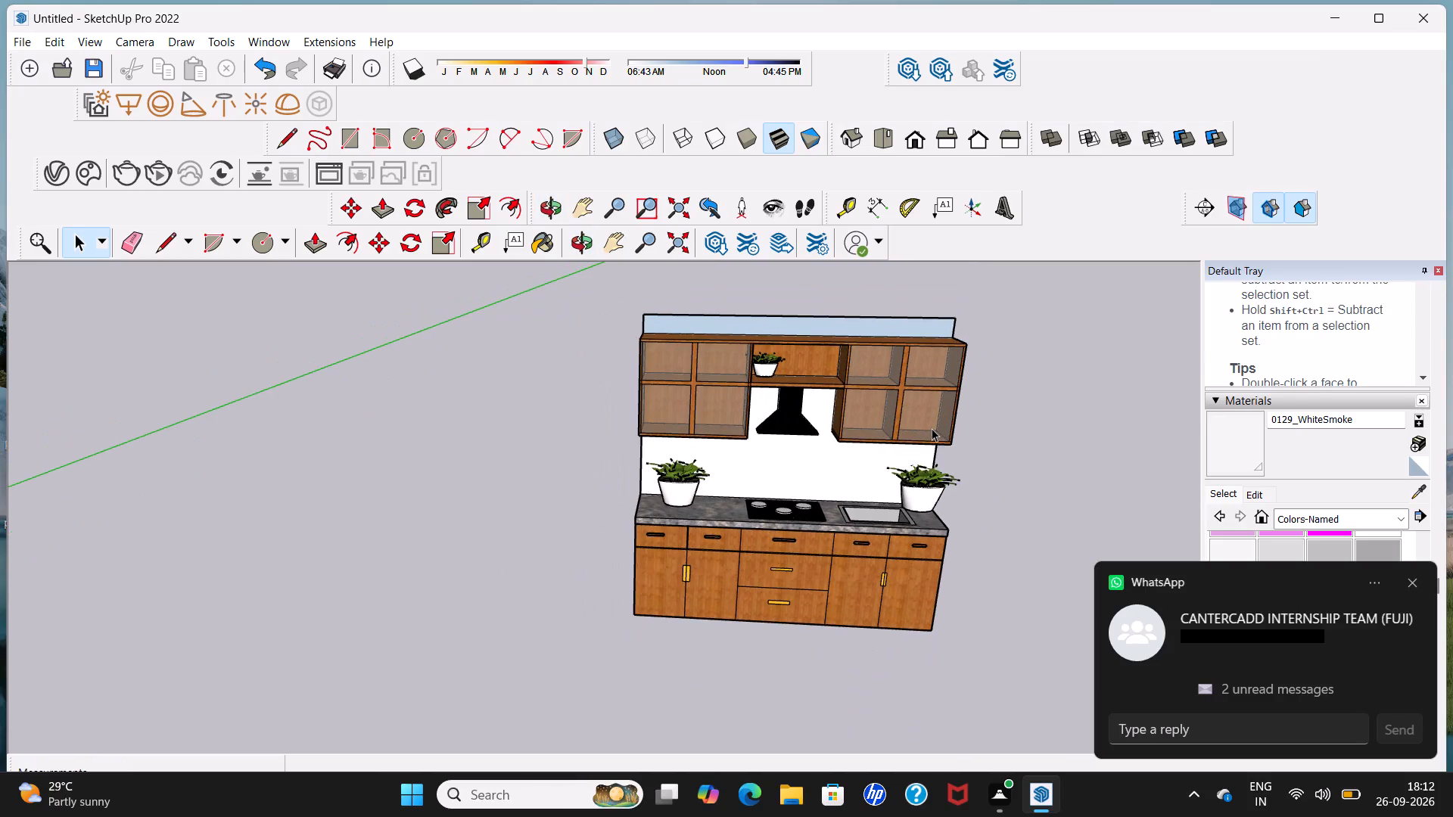
Save the kitchen model in the Documents folder as a SketchUp model named "aman 10".
key(ctrl+s)
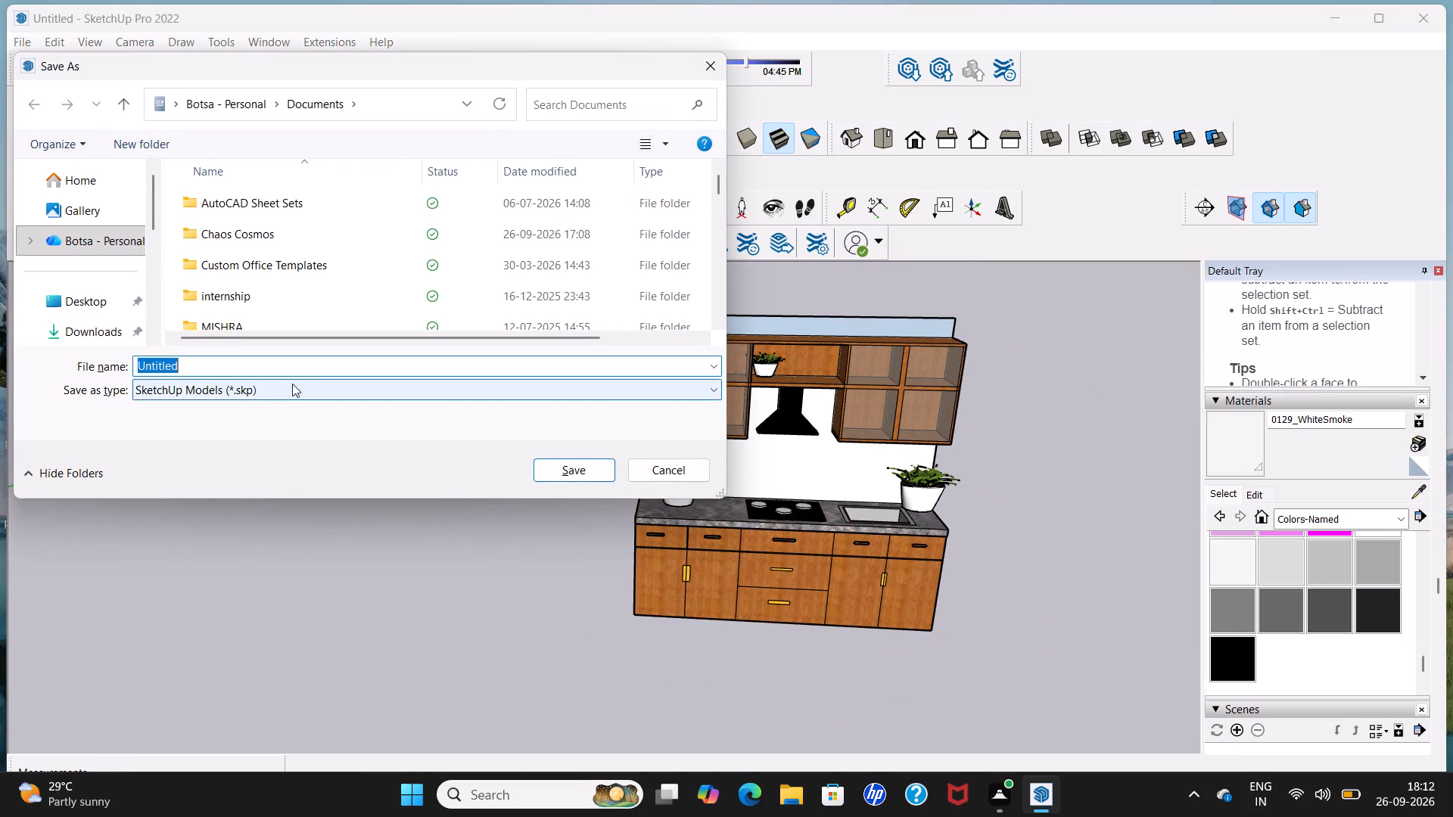
key(space)
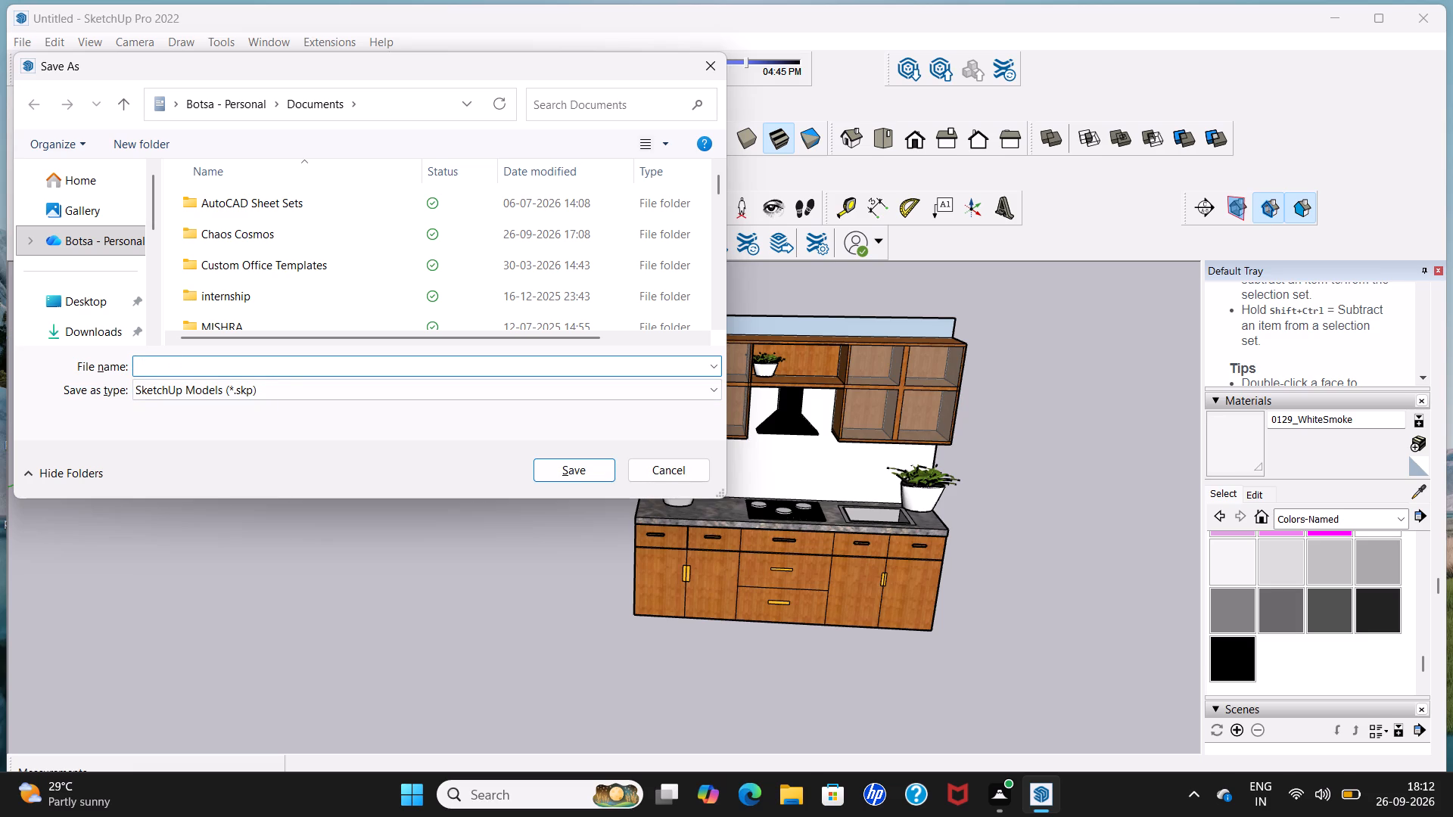
text(ama)
key(n)
key(space)
text(10)
click(597, 467)
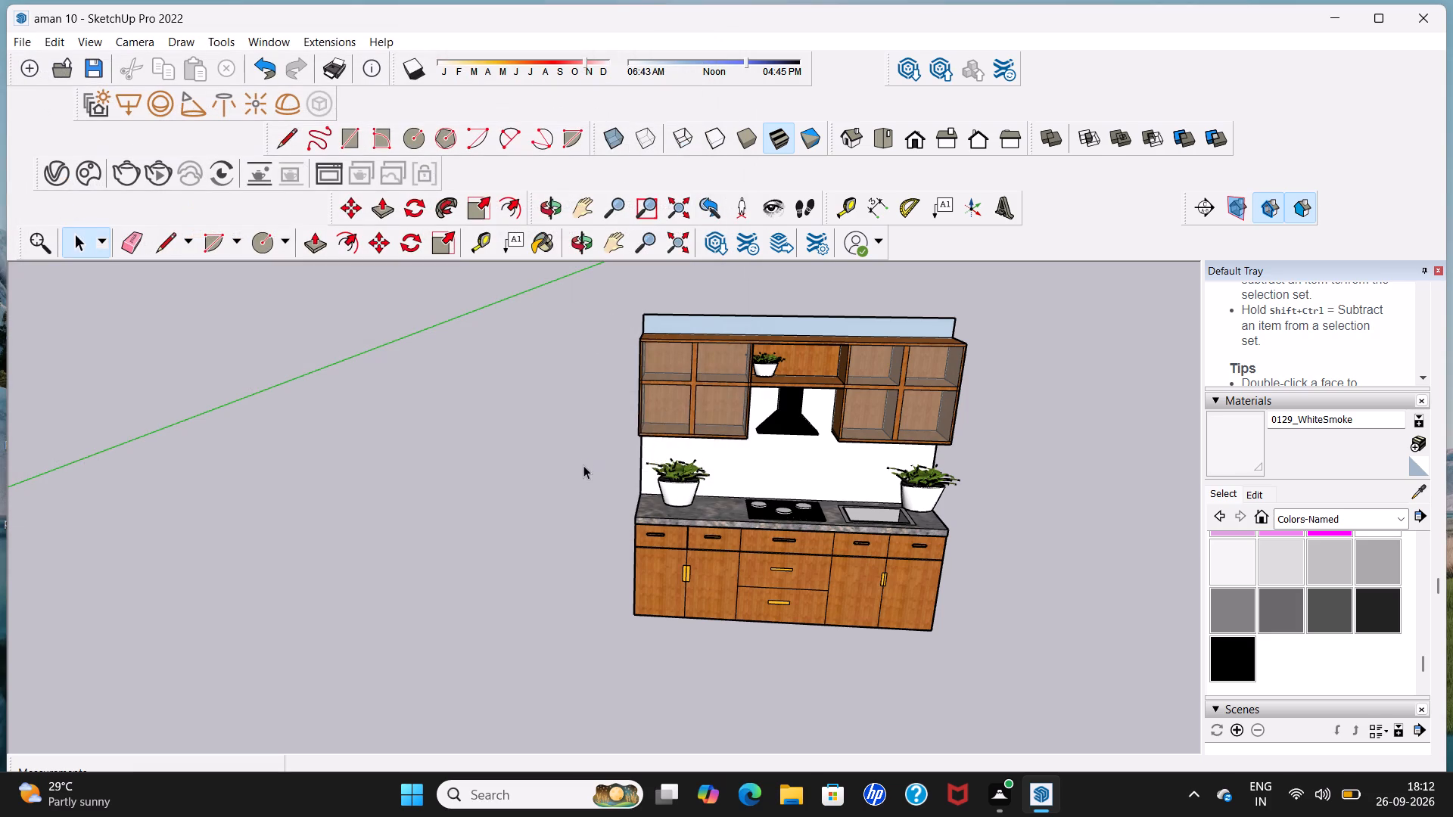
Export the current kitchen view as a 2D JPEG image named "aman 10 PDF" in the Downloads folder.
click(20, 46)
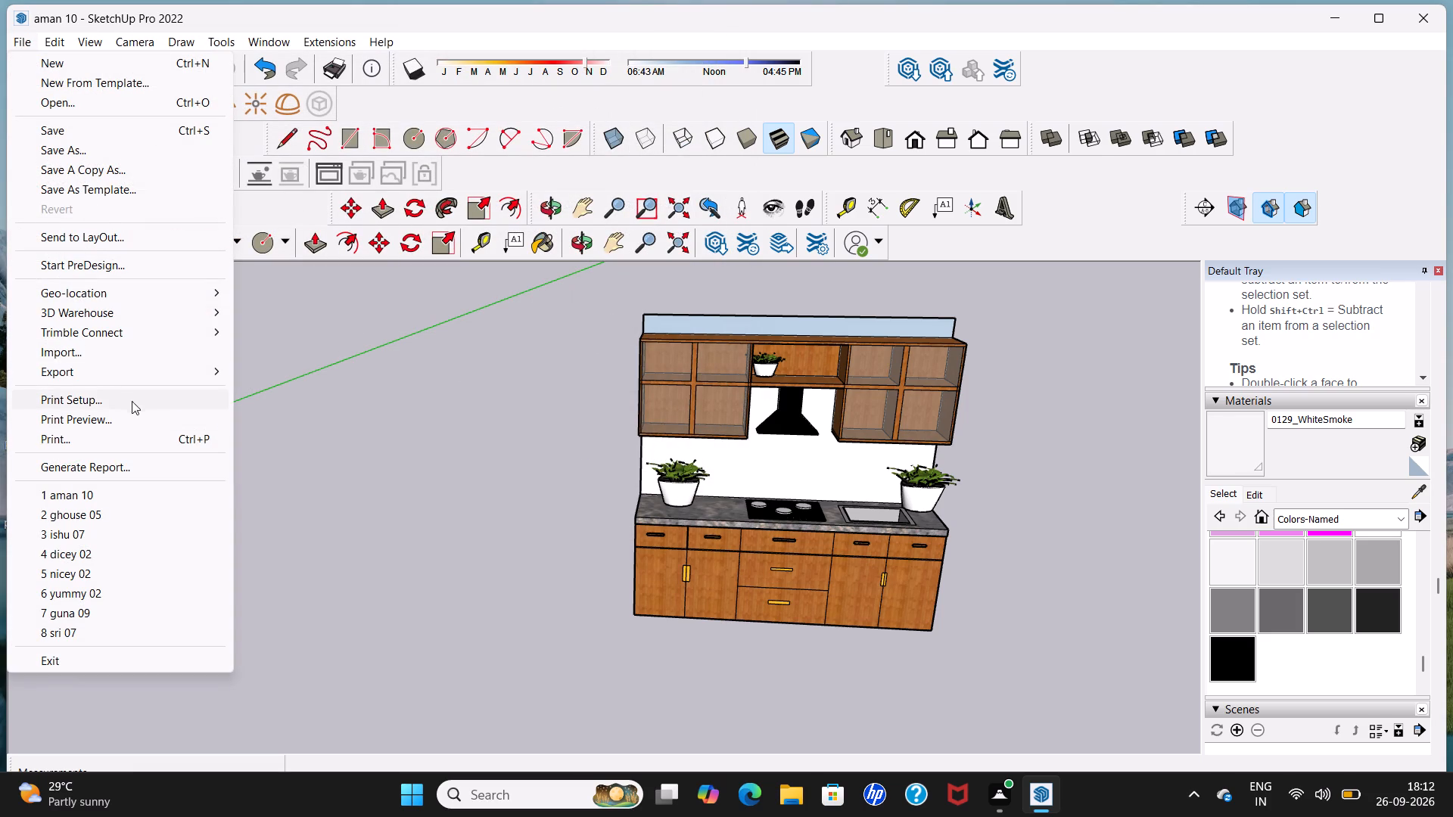
click(150, 371)
click(281, 396)
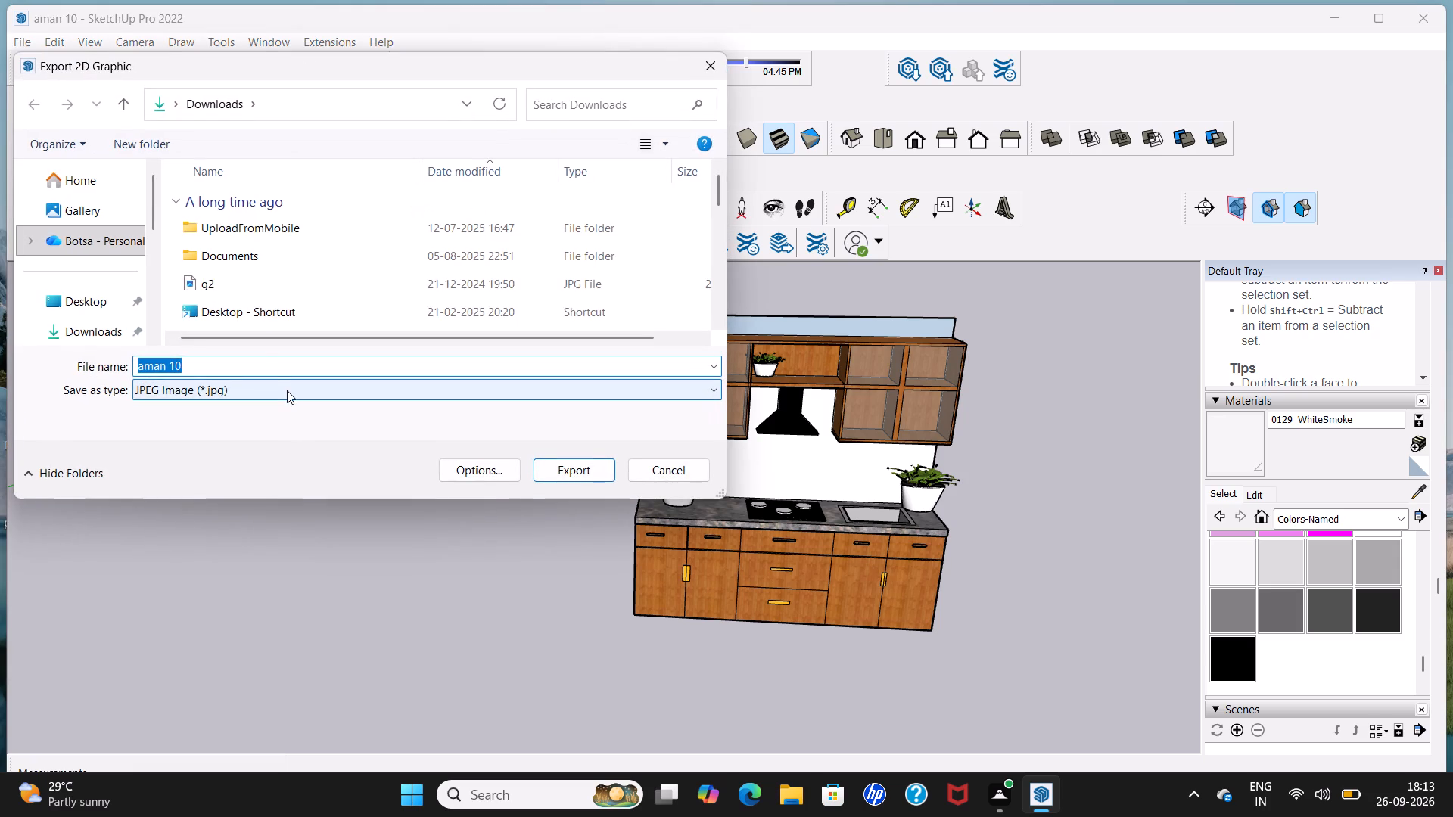
click(254, 356)
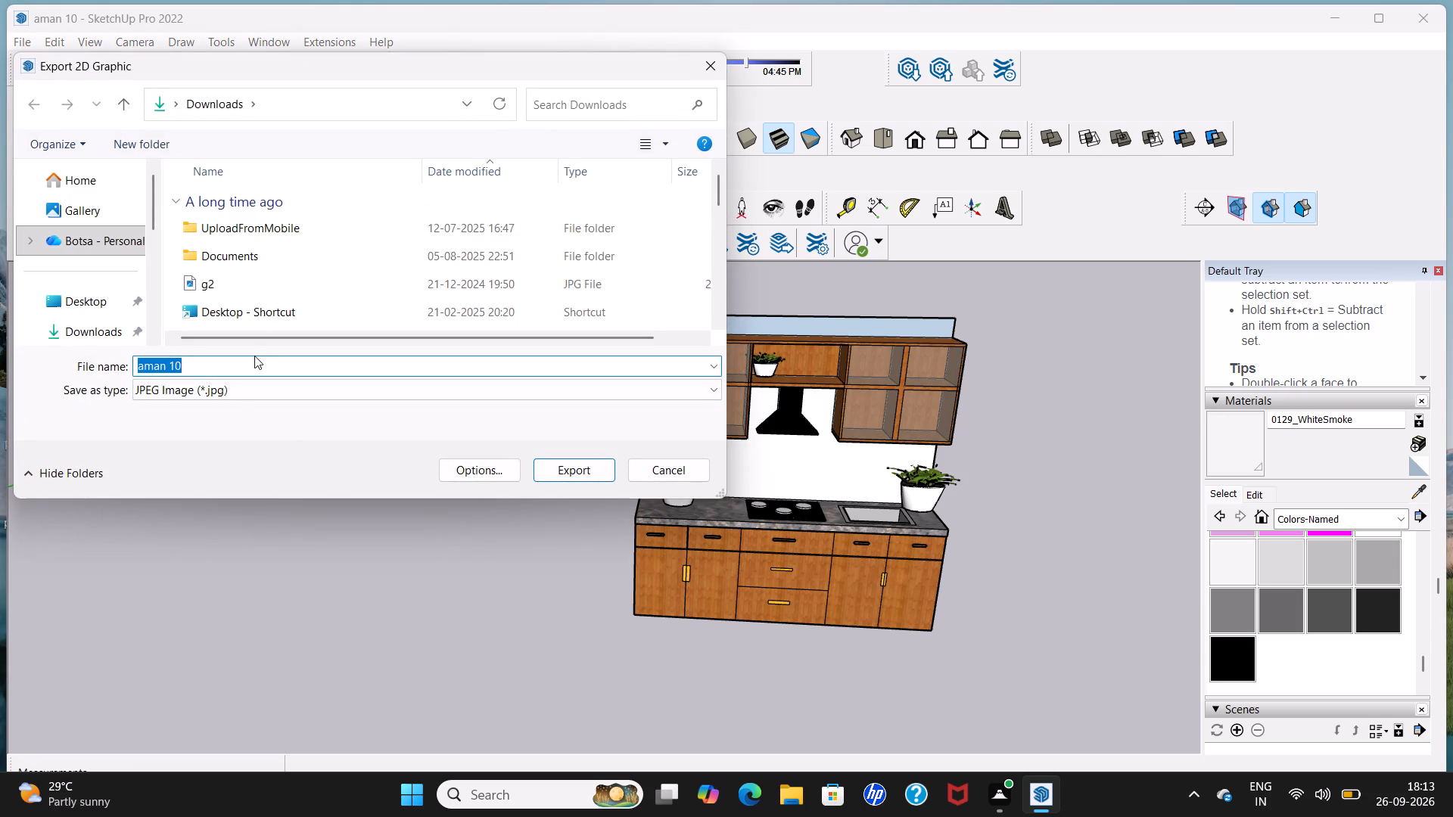
click(206, 368)
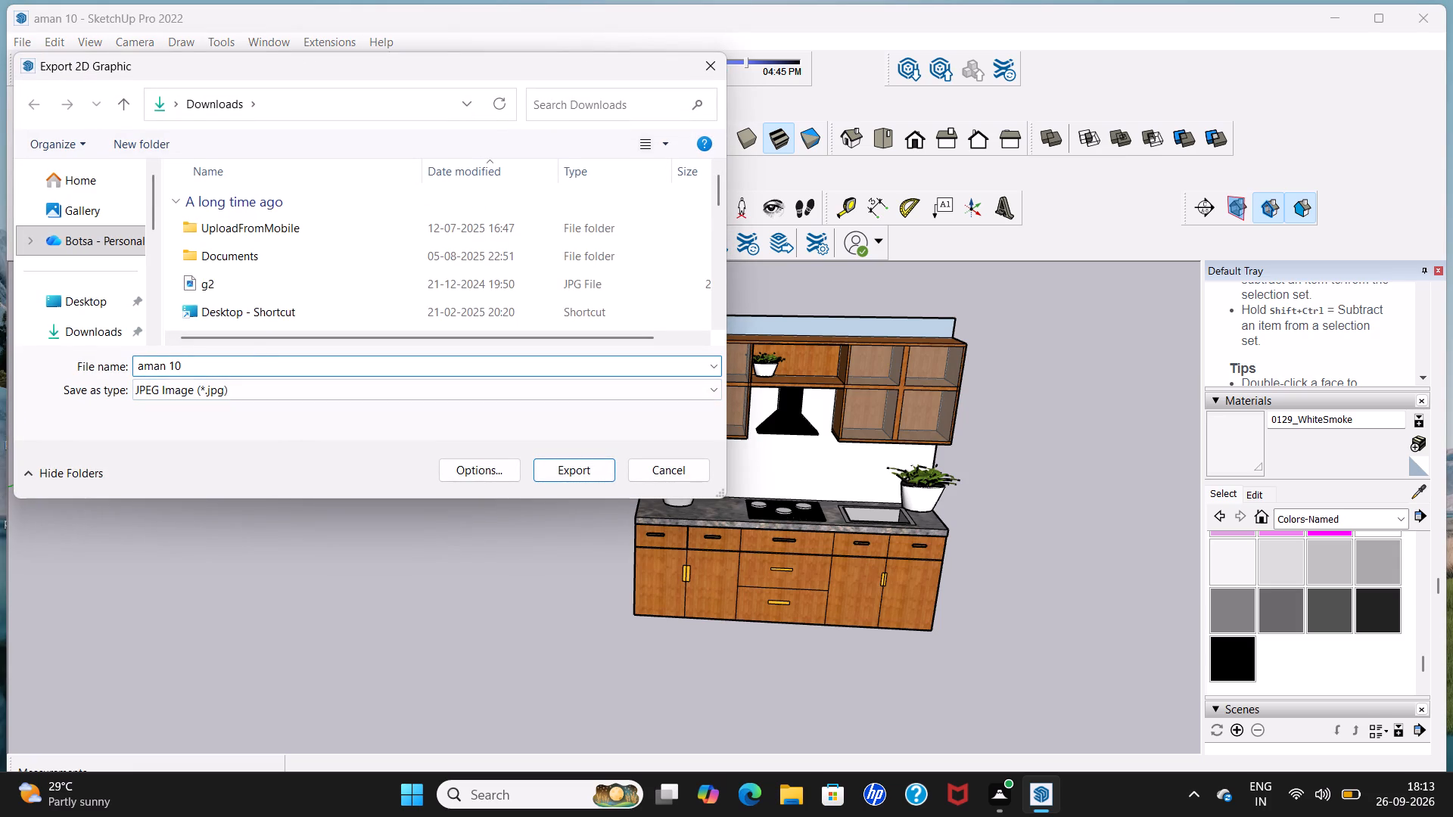
key(space)
text(DF)
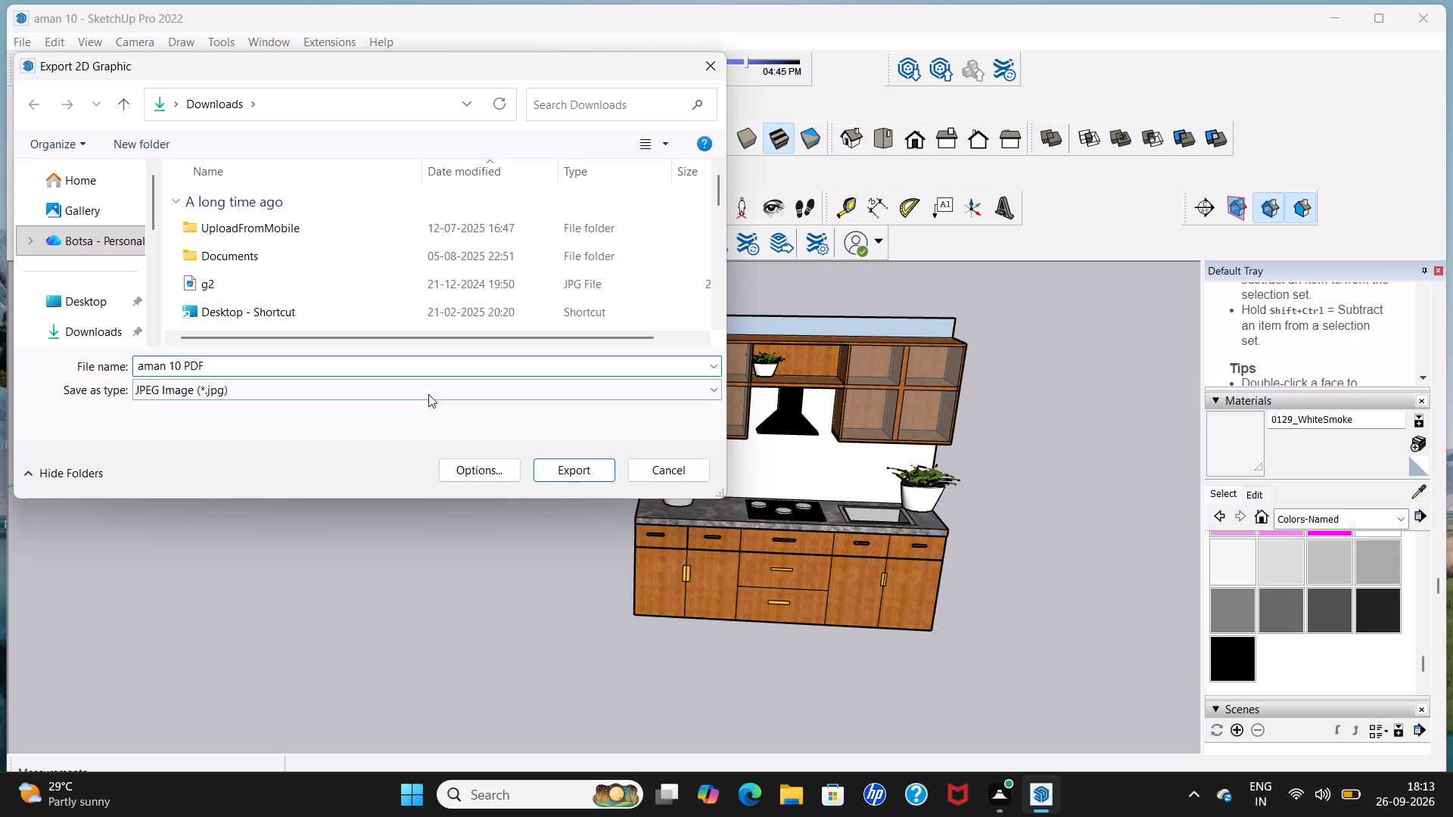
click(571, 468)
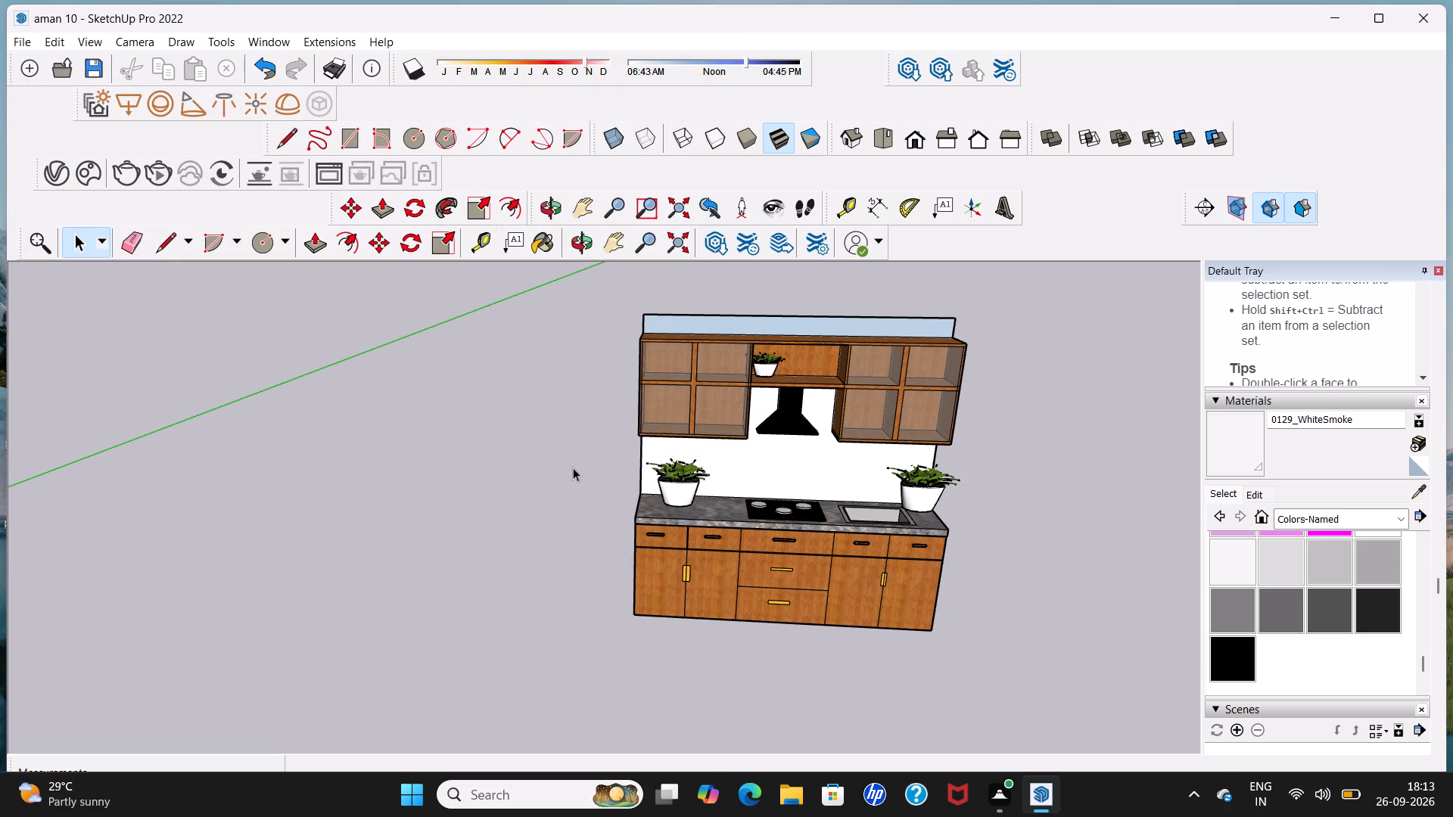